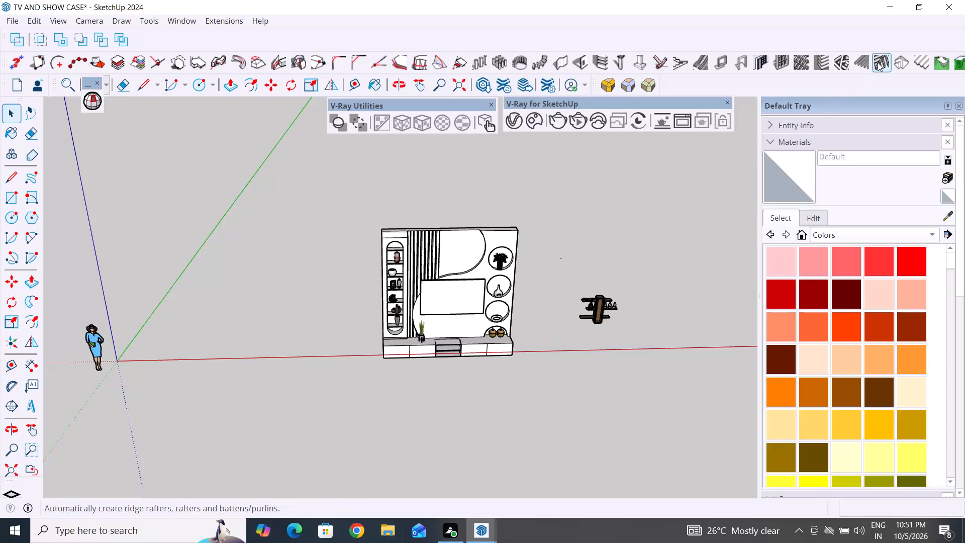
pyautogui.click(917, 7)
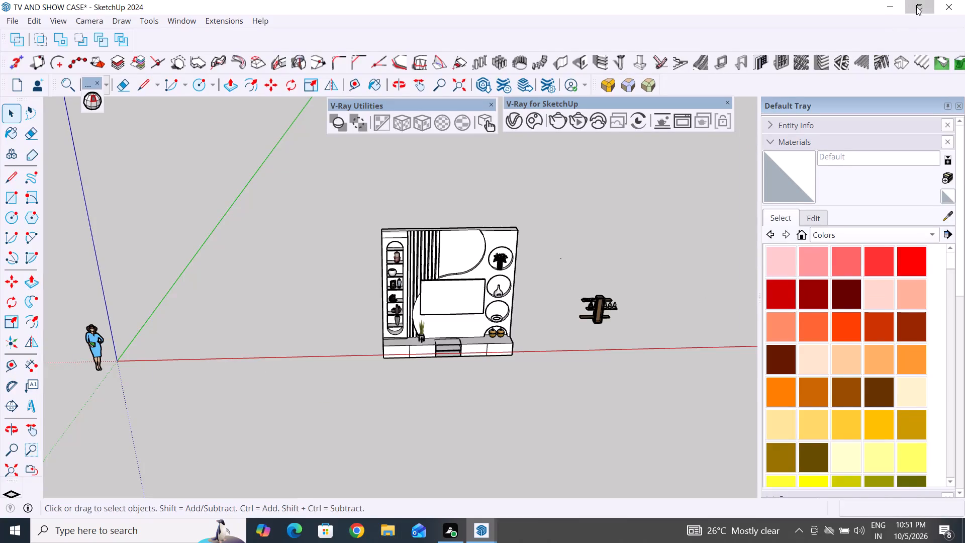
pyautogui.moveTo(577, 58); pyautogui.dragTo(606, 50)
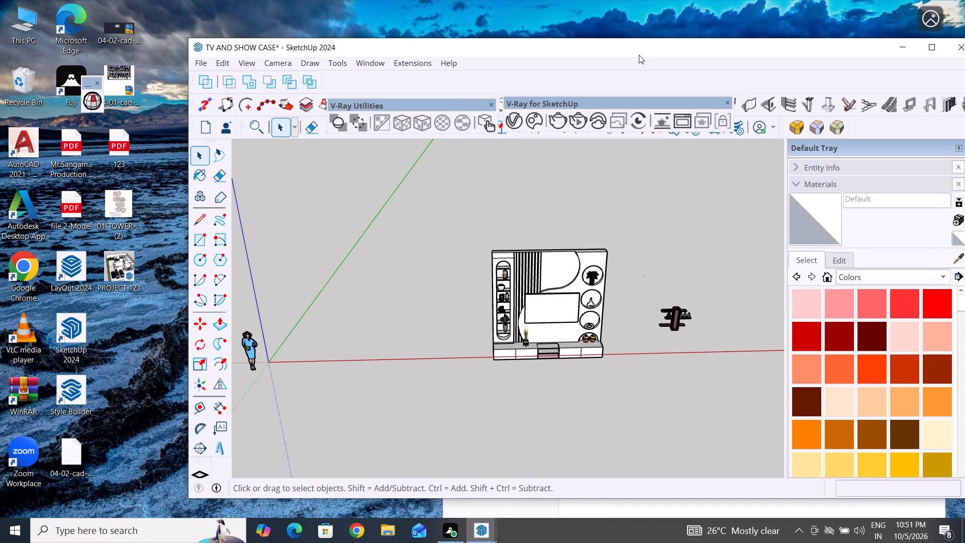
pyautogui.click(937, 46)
# Select the front face of the curved panel above the TV screen, beside the vertical slats.
pyautogui.click(459, 253)
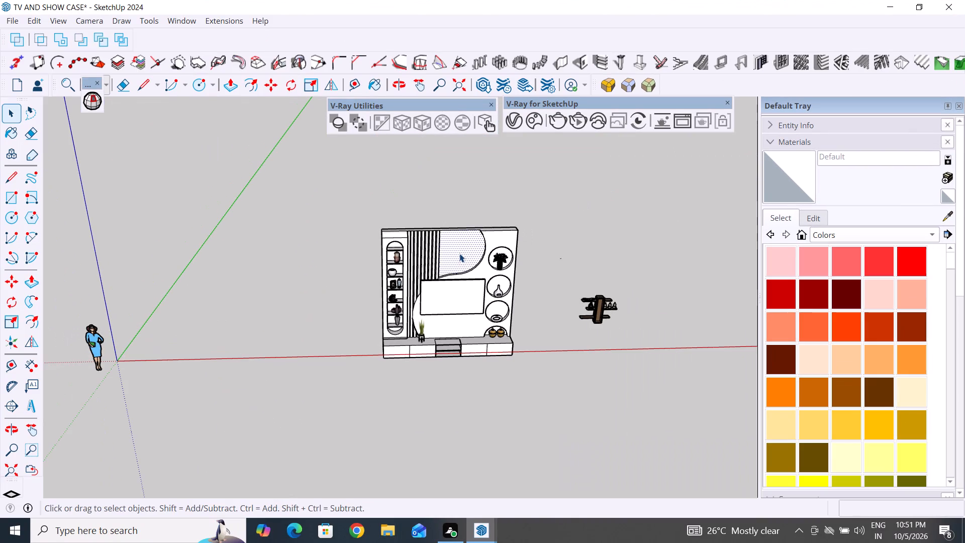
pyautogui.scroll(3, 633, 247)
pyautogui.moveTo(572, 217); pyautogui.dragTo(516, 163, button='middle')
pyautogui.scroll(4, 461, 305)
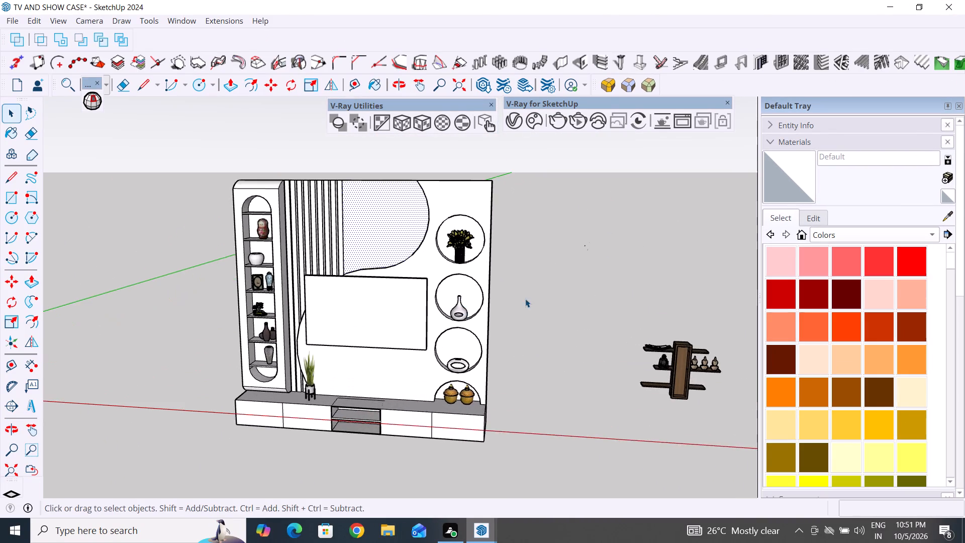
pyautogui.moveTo(530, 292); pyautogui.dragTo(576, 314, button='middle')
pyautogui.scroll(2, 415, 211)
# Create a new Generic V-Ray material in the V-Ray Asset Editor.
pyautogui.click(516, 116)
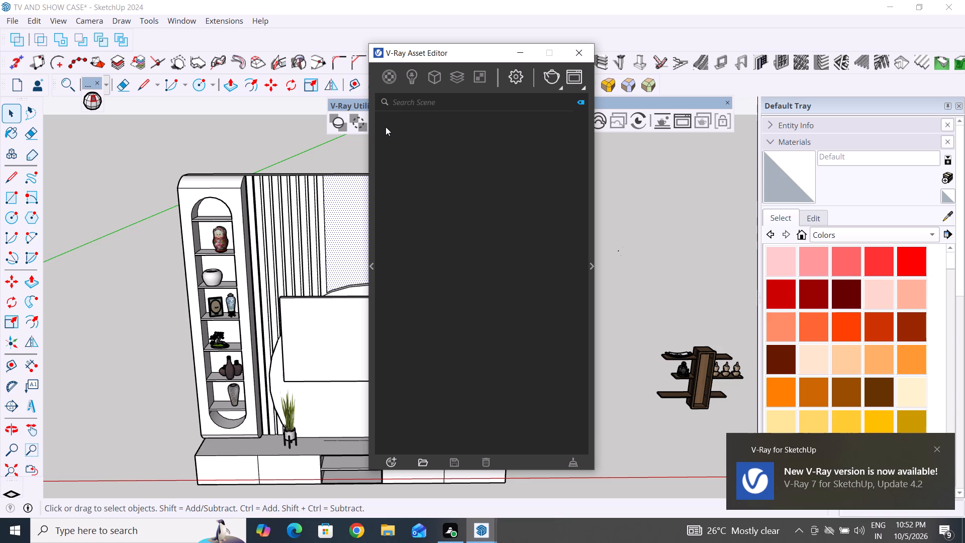
pyautogui.scroll(2, 463, 239)
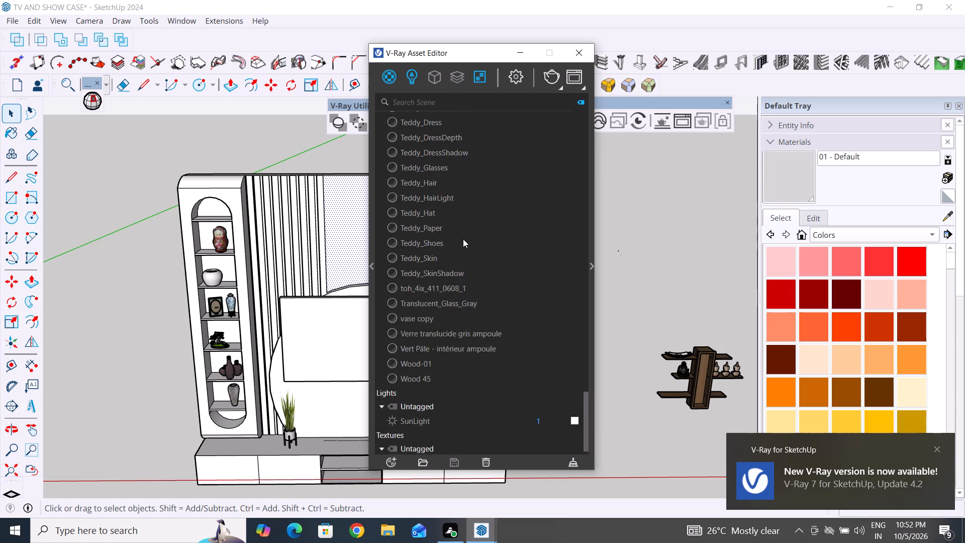
pyautogui.scroll(8, 463, 239)
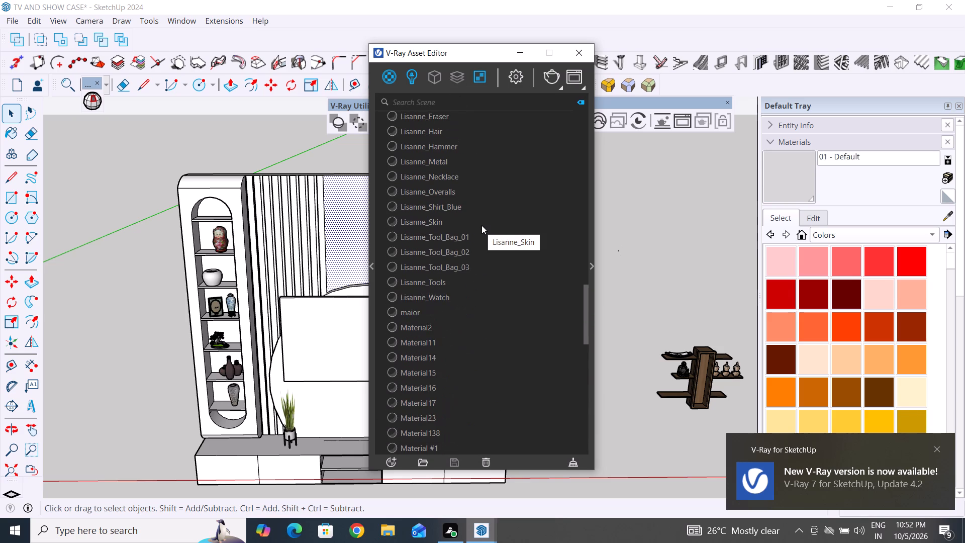
pyautogui.scroll(20, 488, 208)
pyautogui.scroll(3, 488, 208)
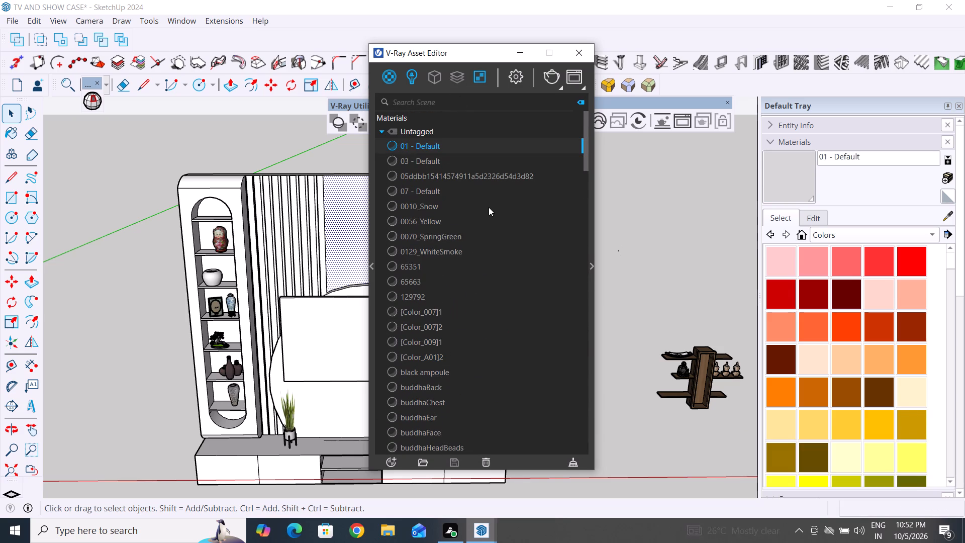
pyautogui.scroll(3, 489, 207)
pyautogui.rightClick(394, 79)
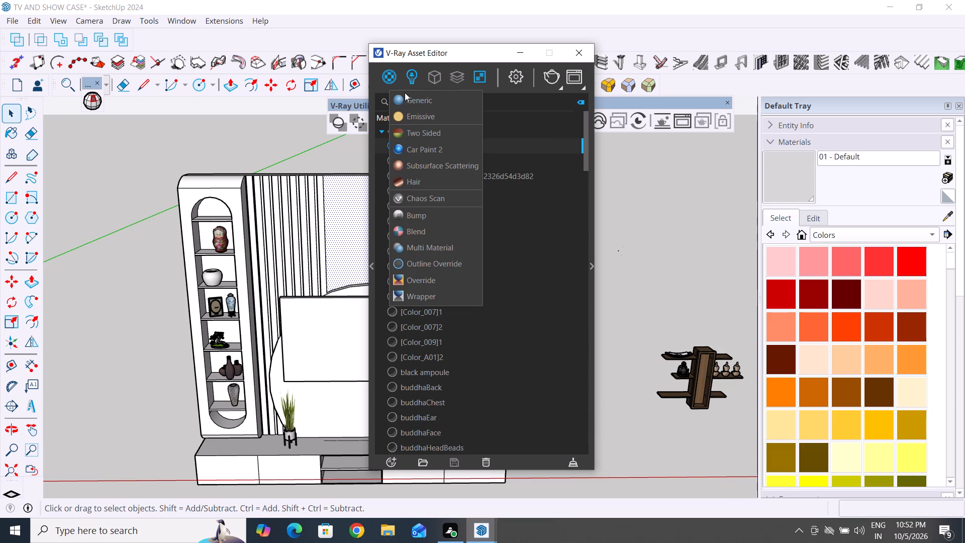
pyautogui.click(438, 101)
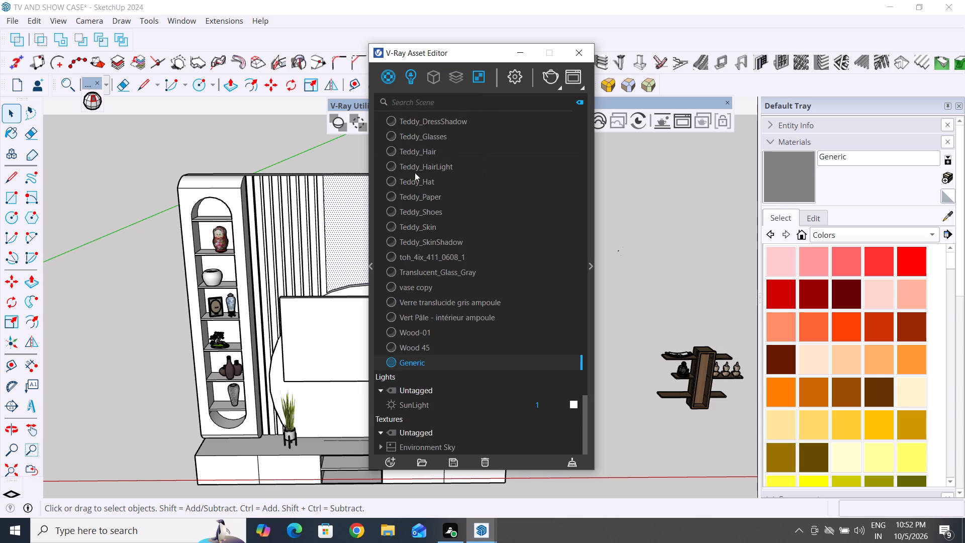
# Rename the new Generic material as CUEVE TILE.
pyautogui.rightClick(442, 363)
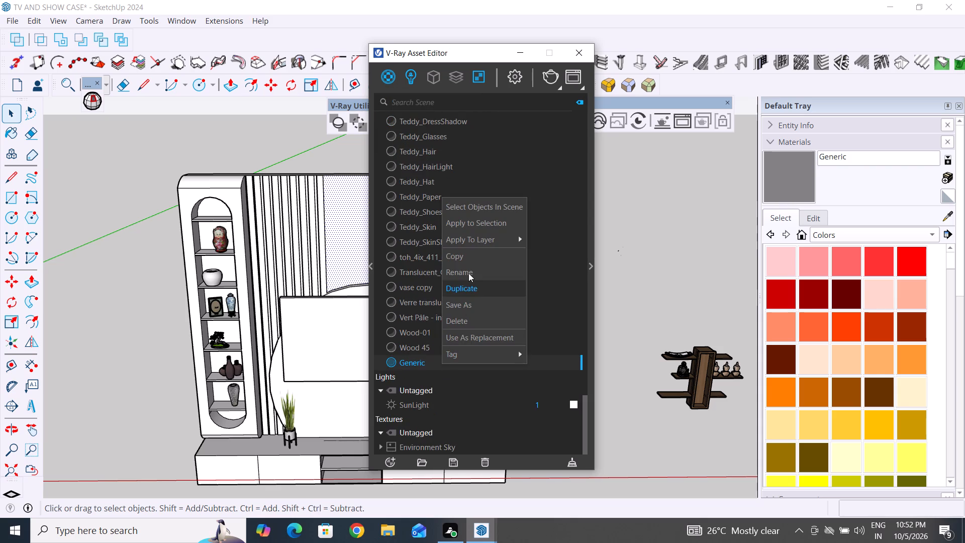
pyautogui.click(470, 266)
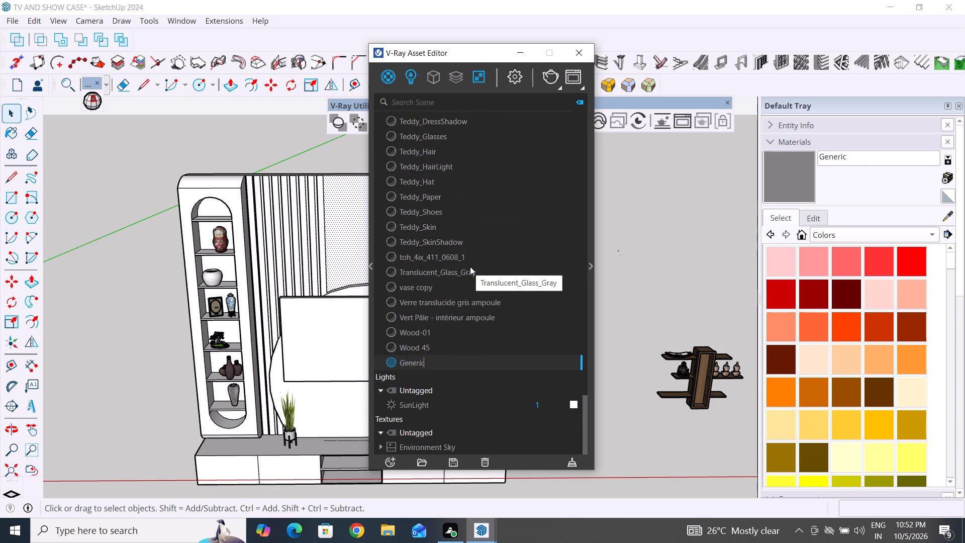
pyautogui.press('BackSpace')
pyautogui.press('BackSpace')
pyautogui.press('BackSpace')
pyautogui.press('BackSpace')
pyautogui.press('BackSpace')
pyautogui.press('BackSpace')
pyautogui.press('BackSpace')
pyautogui.press('BackSpace')
pyautogui.press('BackSpace')
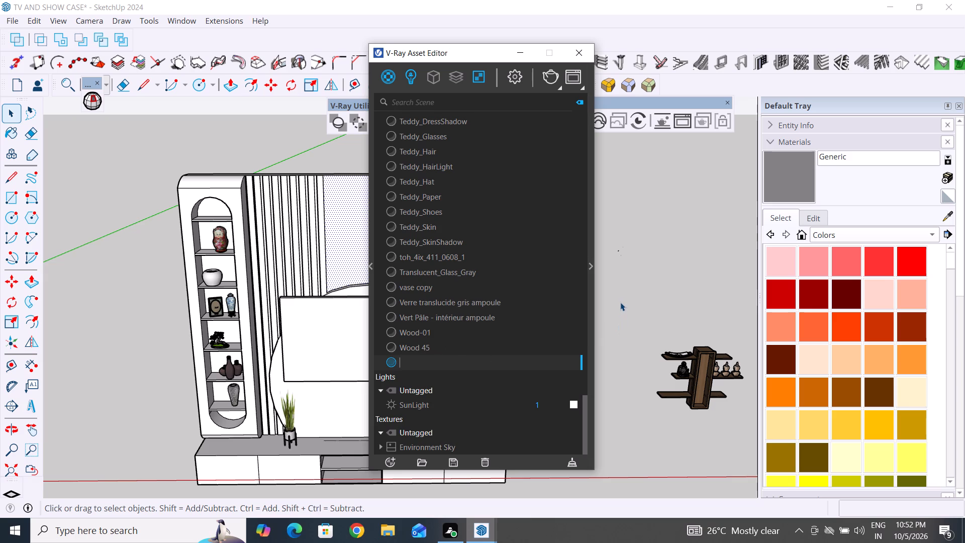
pyautogui.write('TILW')
pyautogui.press('BackSpace')
pyautogui.press('BackSpace')
pyautogui.press('BackSpace')
pyautogui.press('BackSpace')
pyautogui.write('CUEVE TILE')
pyautogui.click(529, 409)
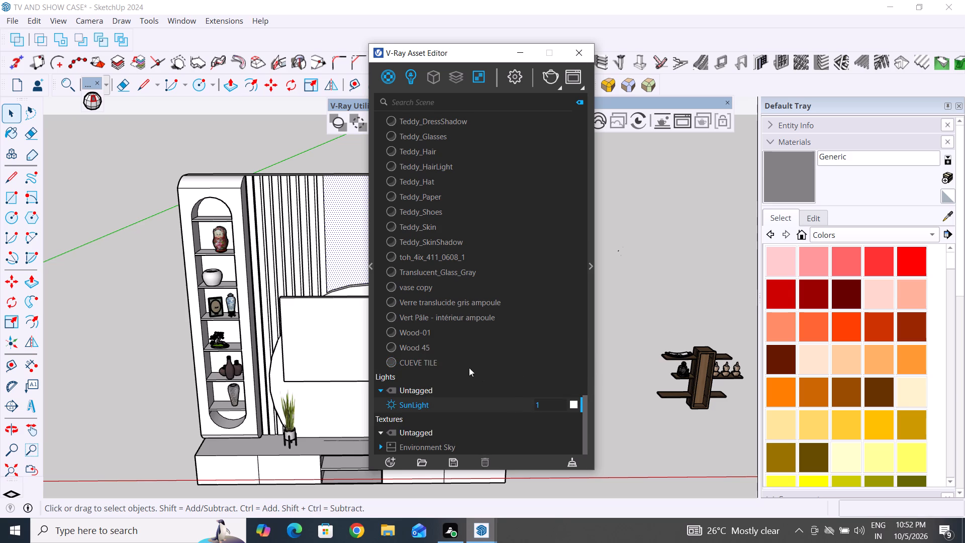
# Load the CURV STONE TEXTURE image from the SKETCH UP REFARENCDE folder as the CUEVE TILE material's diffuse bitmap.
pyautogui.click(464, 364)
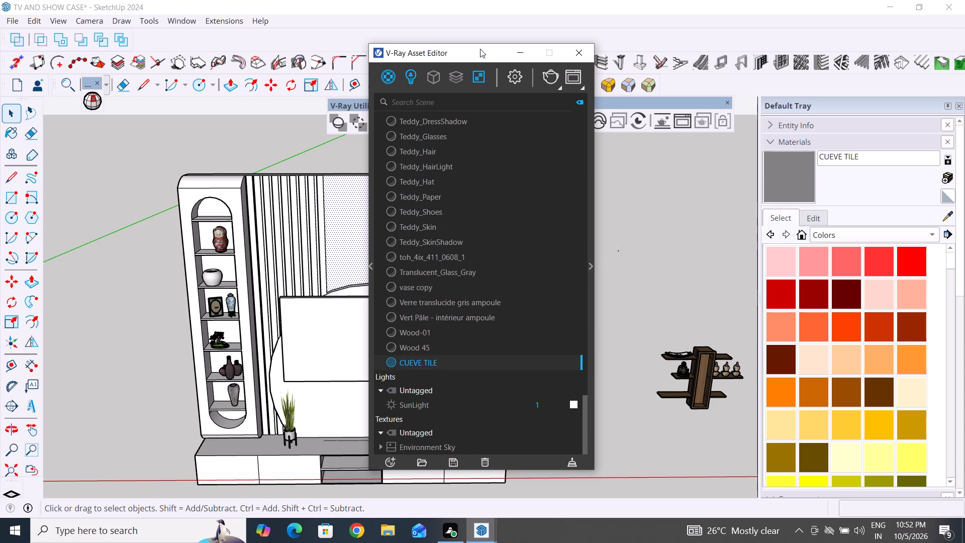
pyautogui.moveTo(480, 49); pyautogui.dragTo(676, 61)
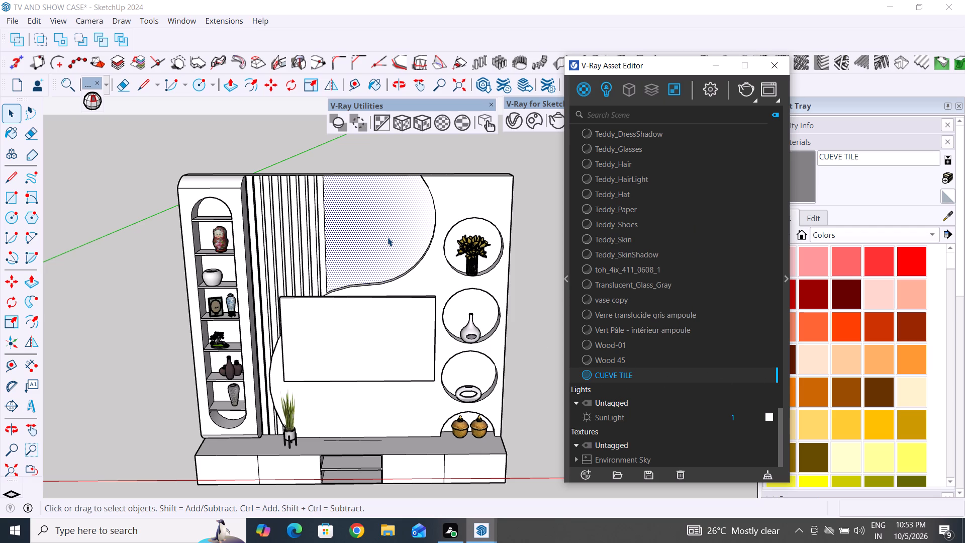
pyautogui.click(786, 280)
pyautogui.moveTo(855, 63); pyautogui.dragTo(691, 18)
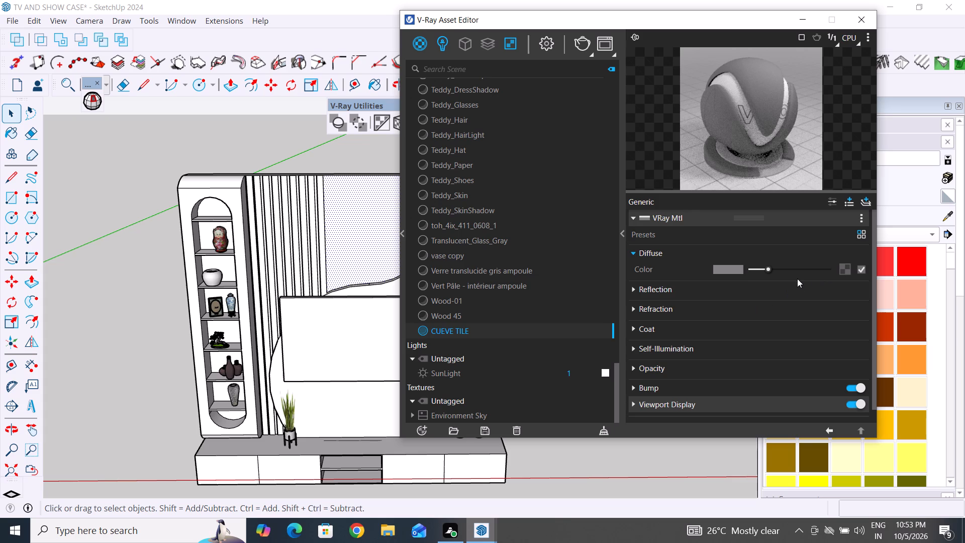
pyautogui.click(841, 269)
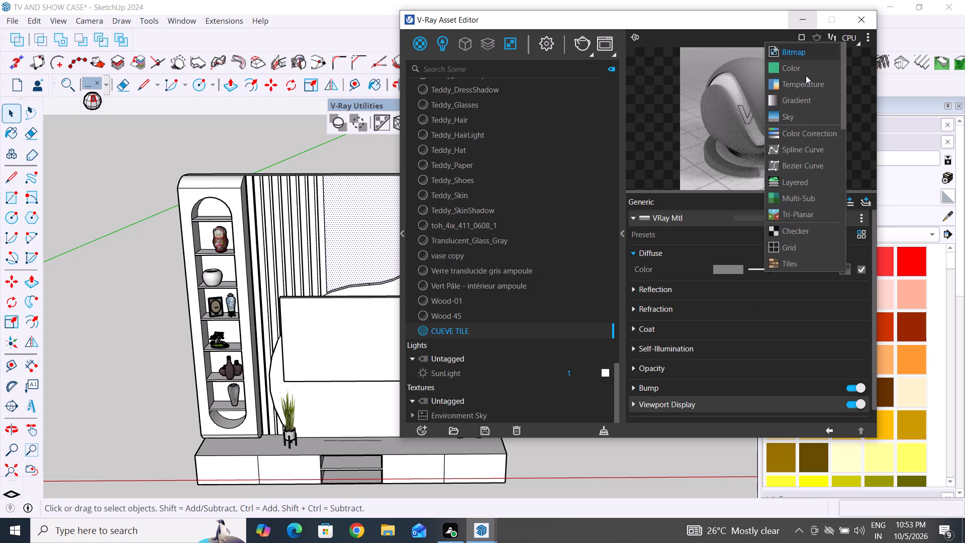
pyautogui.click(806, 52)
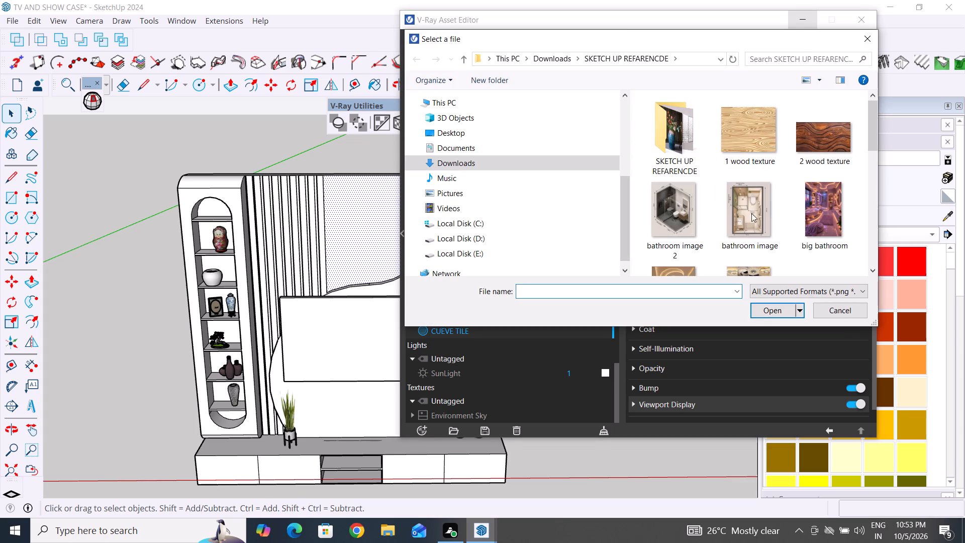
pyautogui.scroll(-2, 750, 224)
pyautogui.click(807, 173)
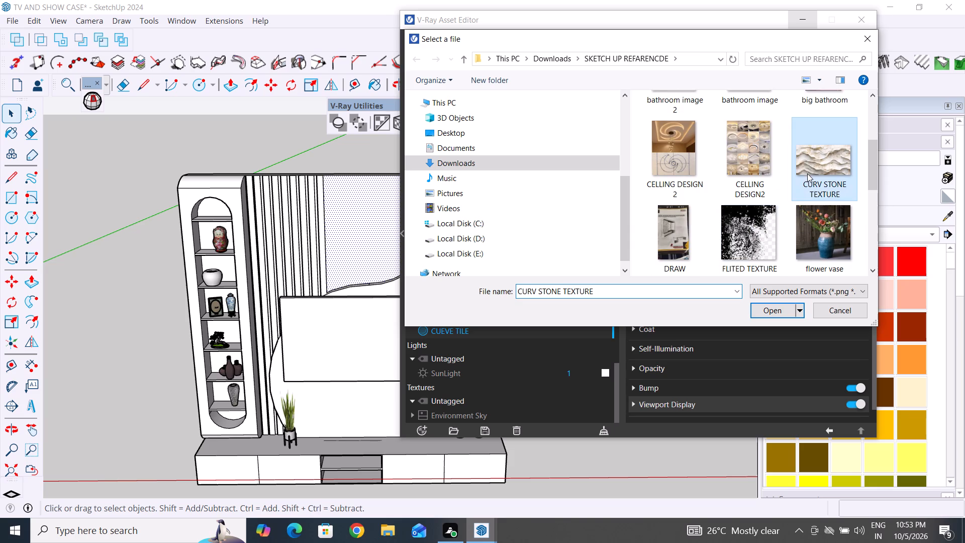
pyautogui.click(771, 314)
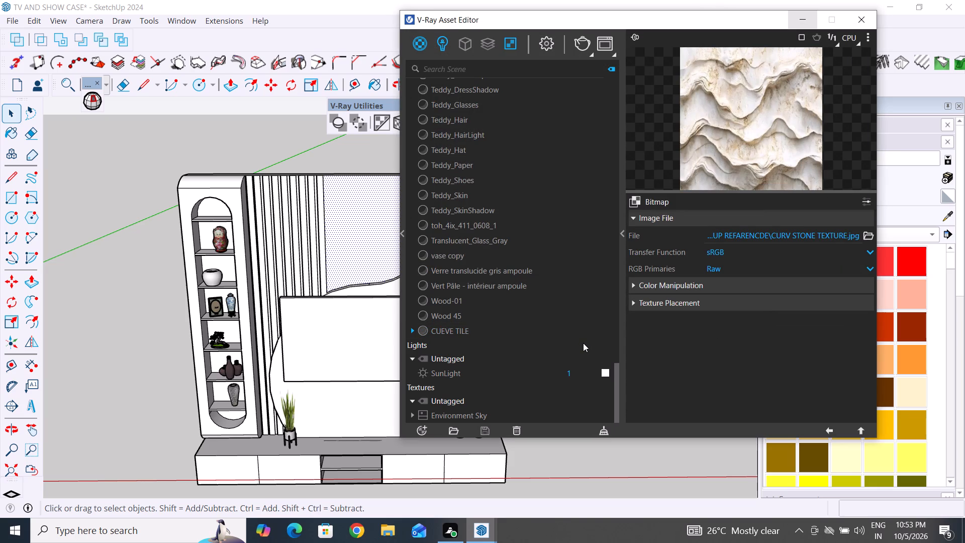
# Look through the scene's material list in the V-Ray Asset Editor, from the 01 - Default entry down to CUEVE TILE.
pyautogui.scroll(5, 511, 279)
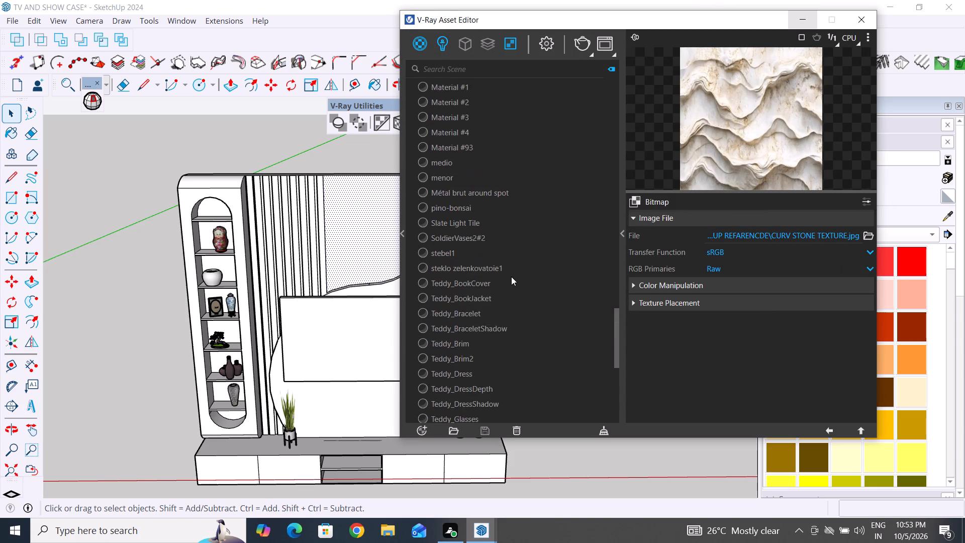
pyautogui.scroll(15, 511, 277)
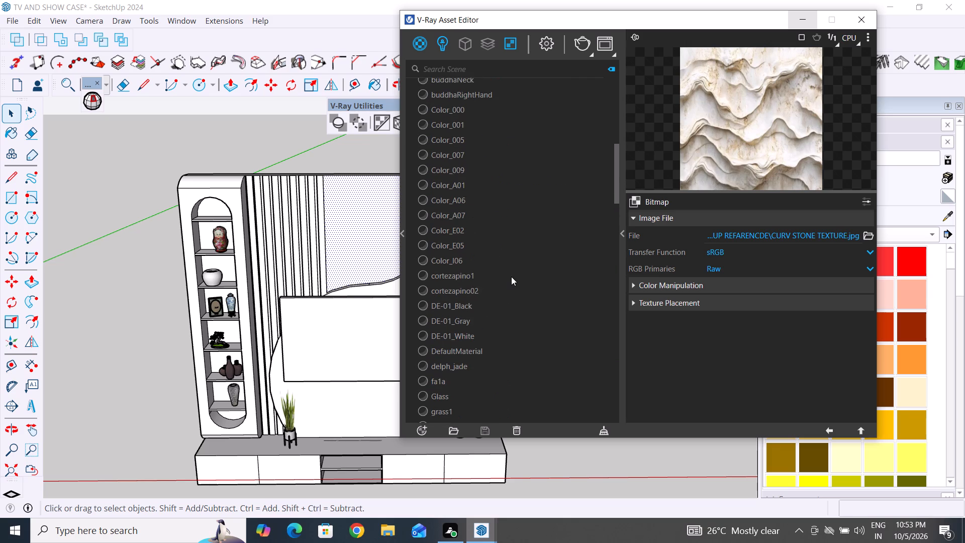
pyautogui.scroll(12, 511, 277)
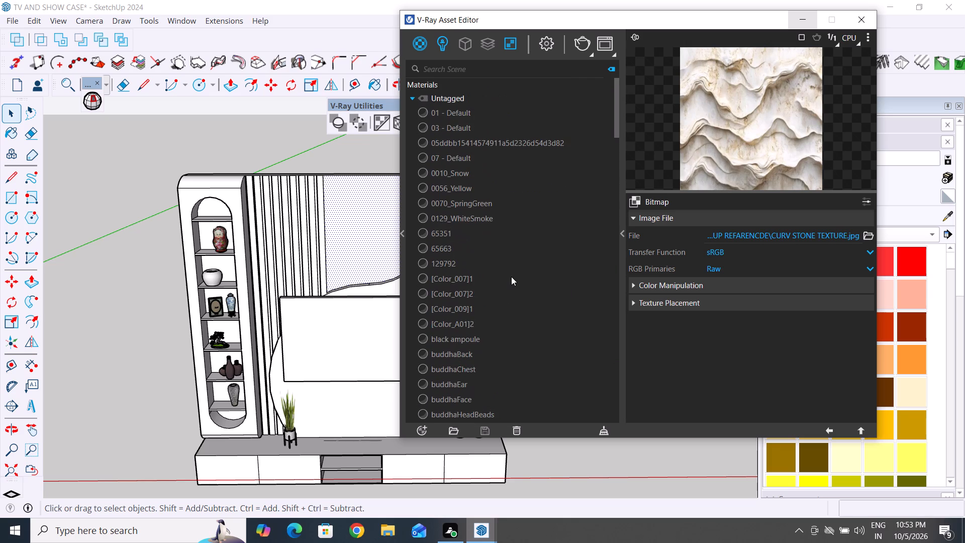
pyautogui.scroll(-8, 511, 277)
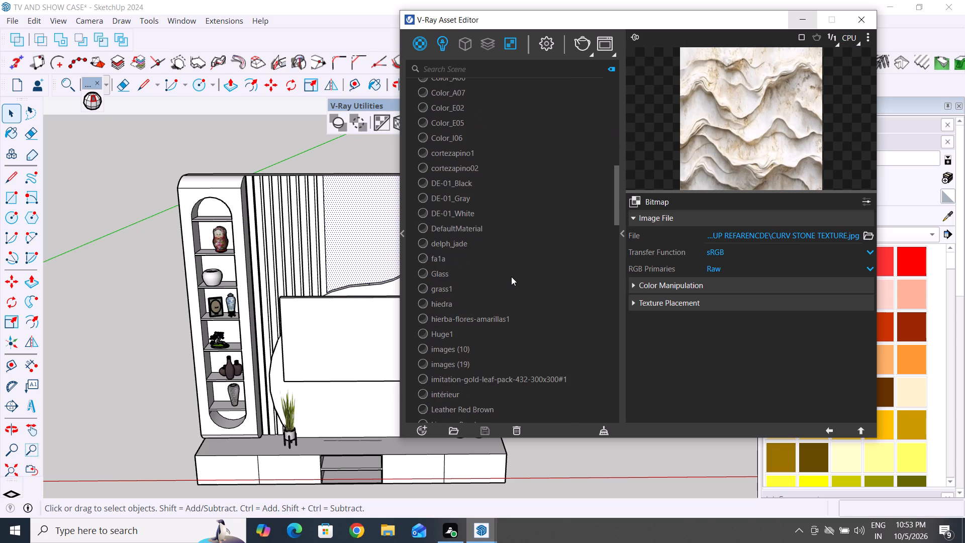
pyautogui.scroll(-6, 511, 277)
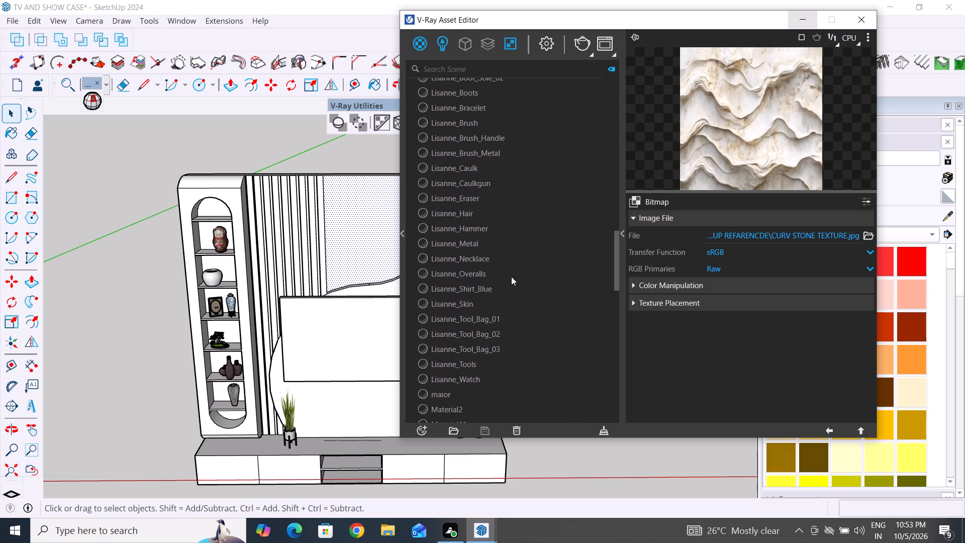
pyautogui.scroll(-9, 511, 277)
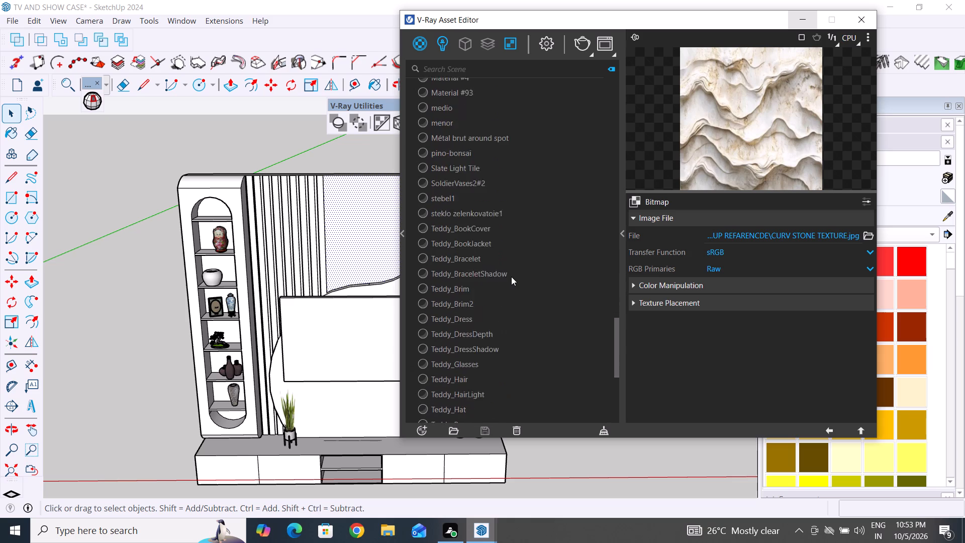
pyautogui.scroll(-4, 510, 278)
pyautogui.scroll(-2, 477, 363)
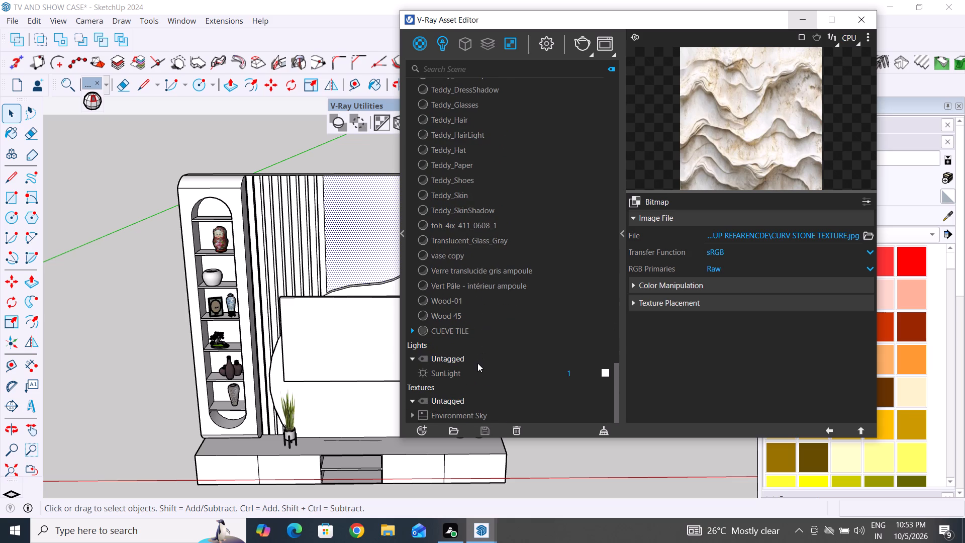
pyautogui.scroll(-4, 477, 363)
pyautogui.scroll(1, 463, 396)
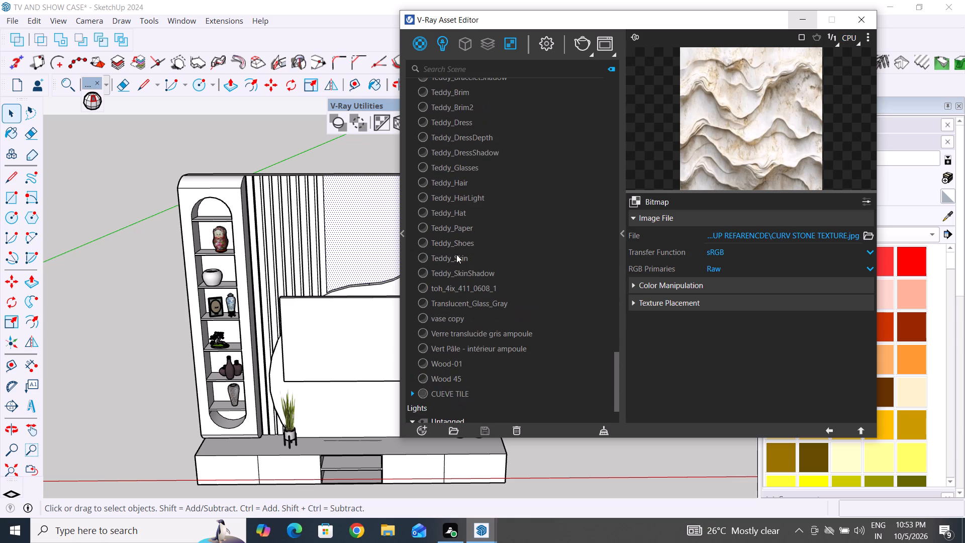
pyautogui.scroll(4, 453, 261)
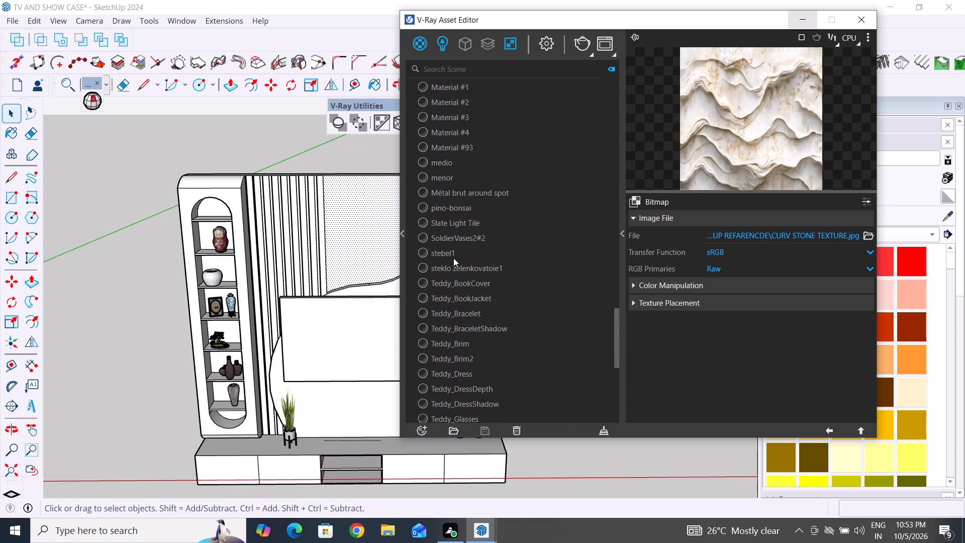
pyautogui.scroll(7, 453, 258)
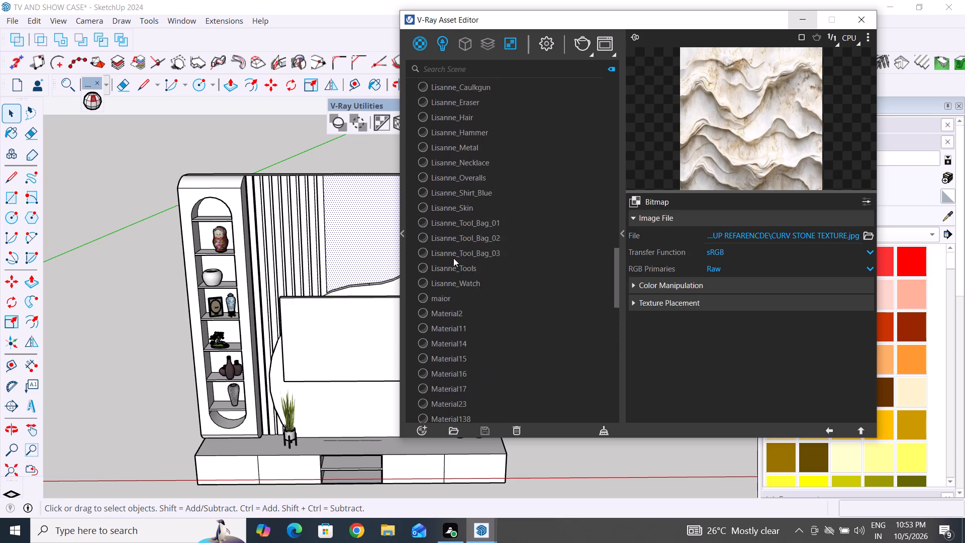
pyautogui.scroll(6, 453, 258)
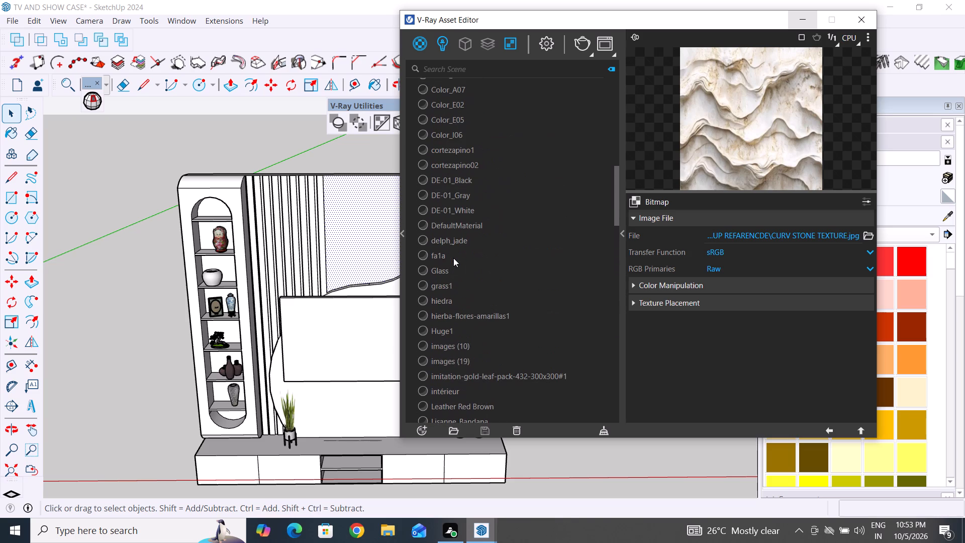
pyautogui.scroll(4, 455, 298)
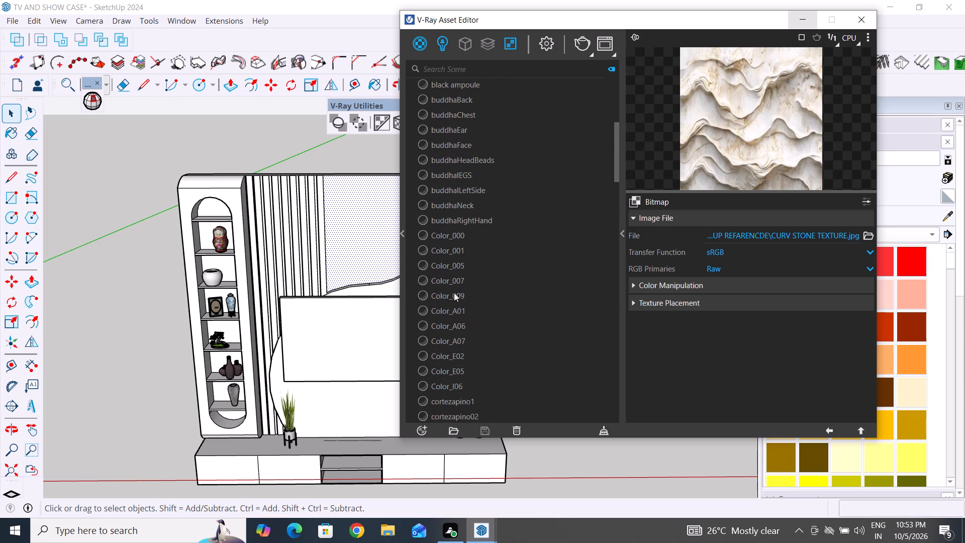
pyautogui.scroll(9, 454, 293)
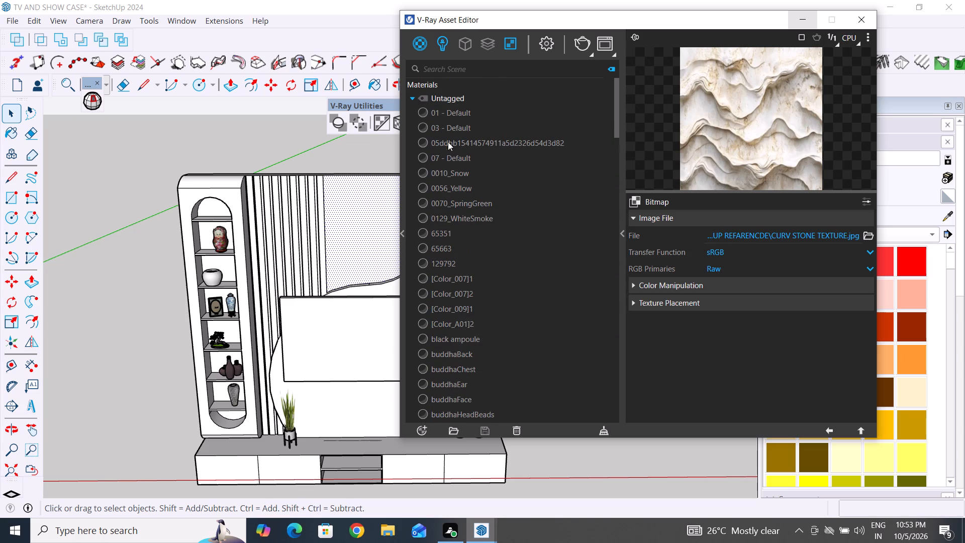
pyautogui.scroll(-1, 457, 338)
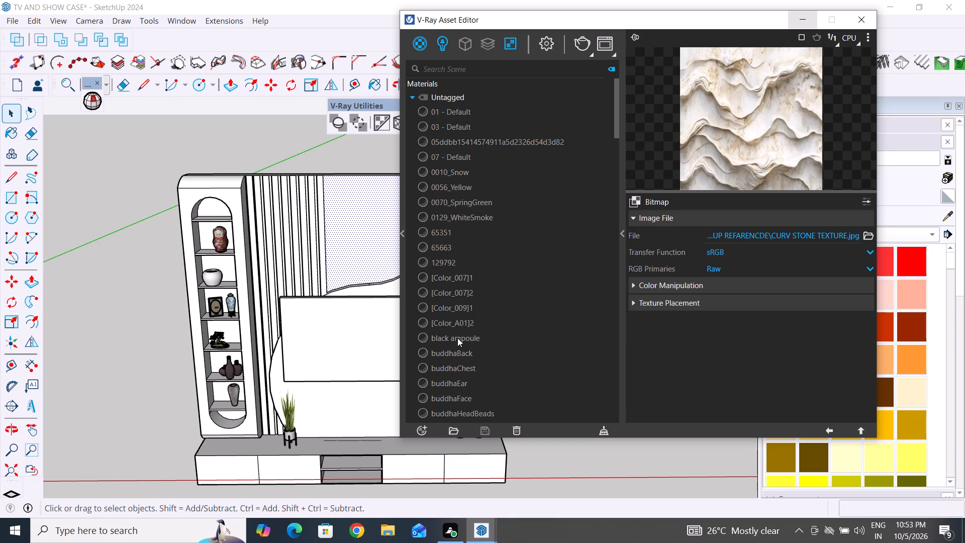
pyautogui.scroll(-8, 457, 338)
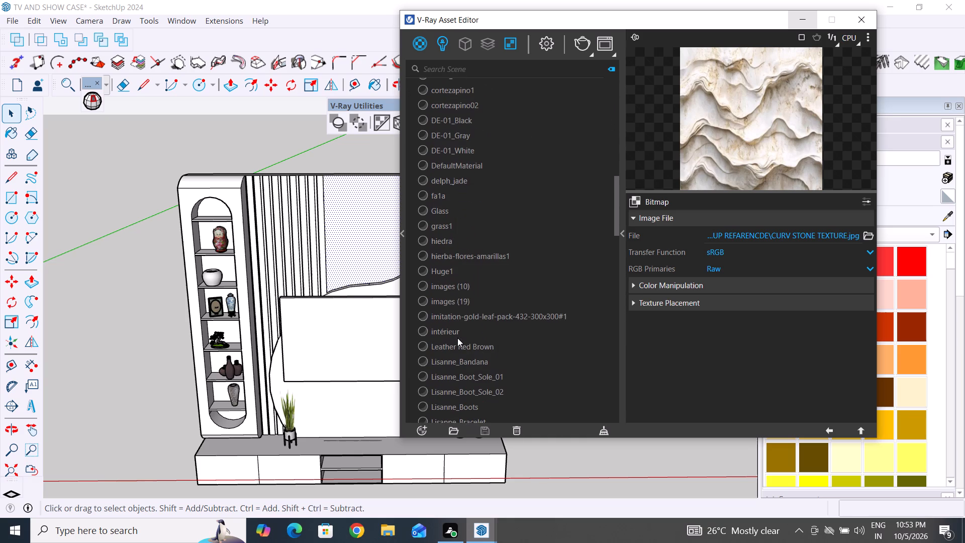
pyautogui.scroll(-15, 456, 336)
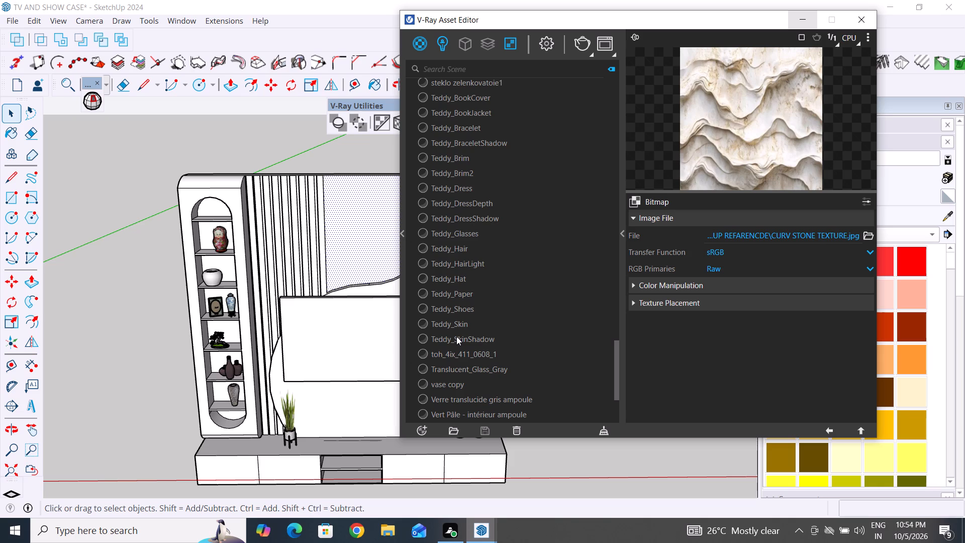
pyautogui.scroll(-4, 451, 323)
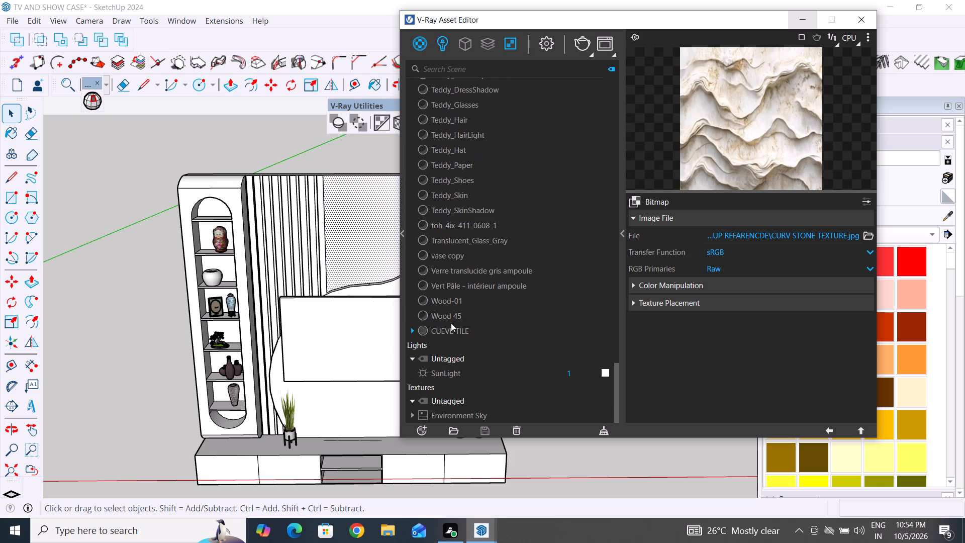
pyautogui.scroll(-3, 455, 373)
pyautogui.click(766, 105)
pyautogui.scroll(4, 775, 190)
pyautogui.scroll(4, 575, 289)
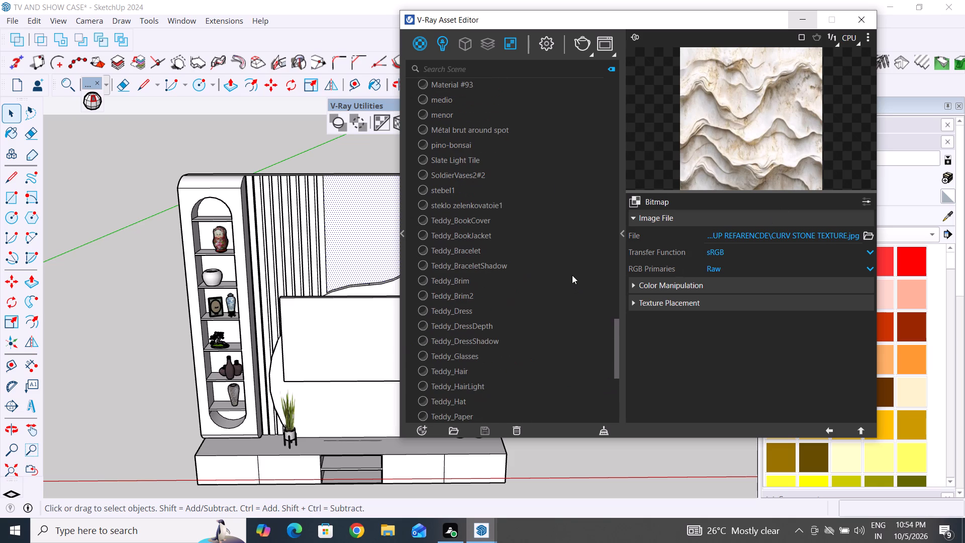
pyautogui.click(622, 234)
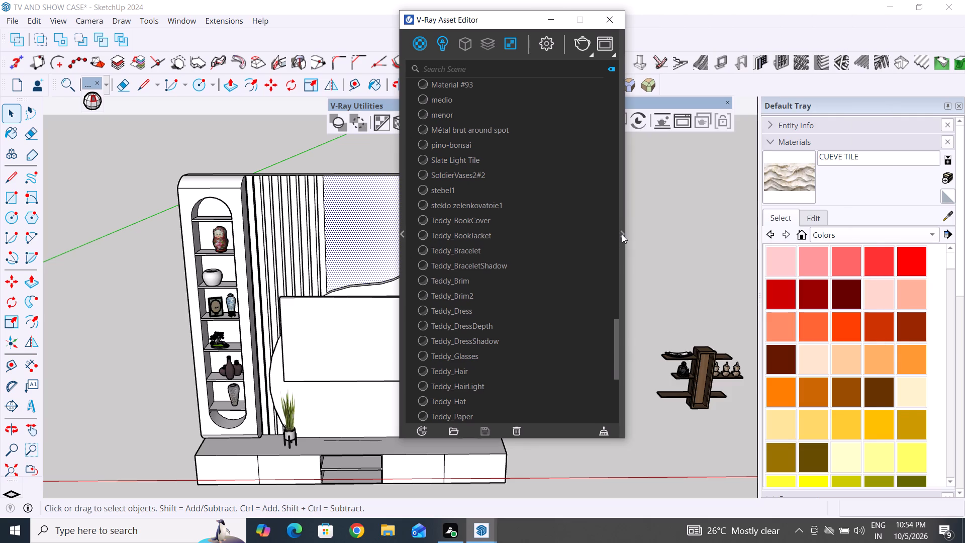
pyautogui.click(622, 234)
pyautogui.scroll(15, 577, 268)
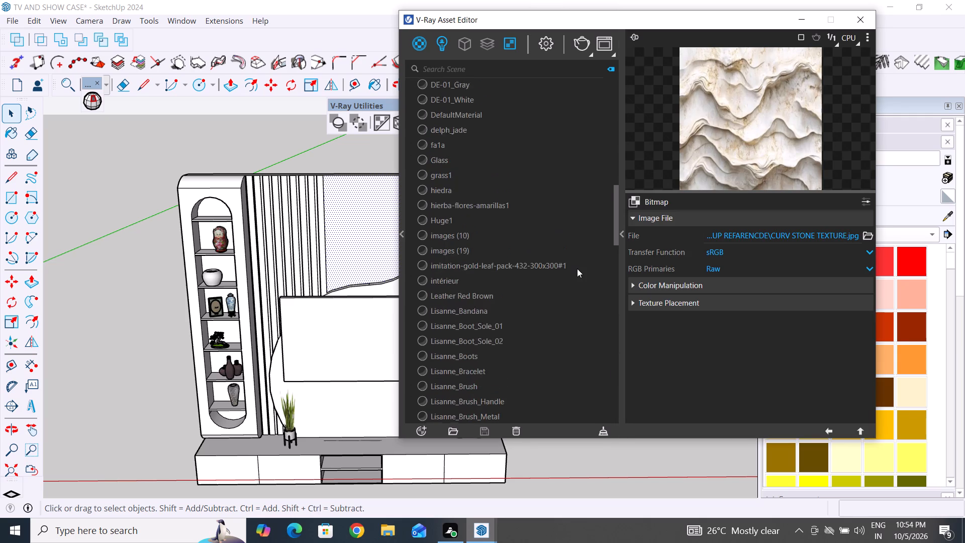
pyautogui.scroll(2, 577, 268)
pyautogui.scroll(-2, 577, 268)
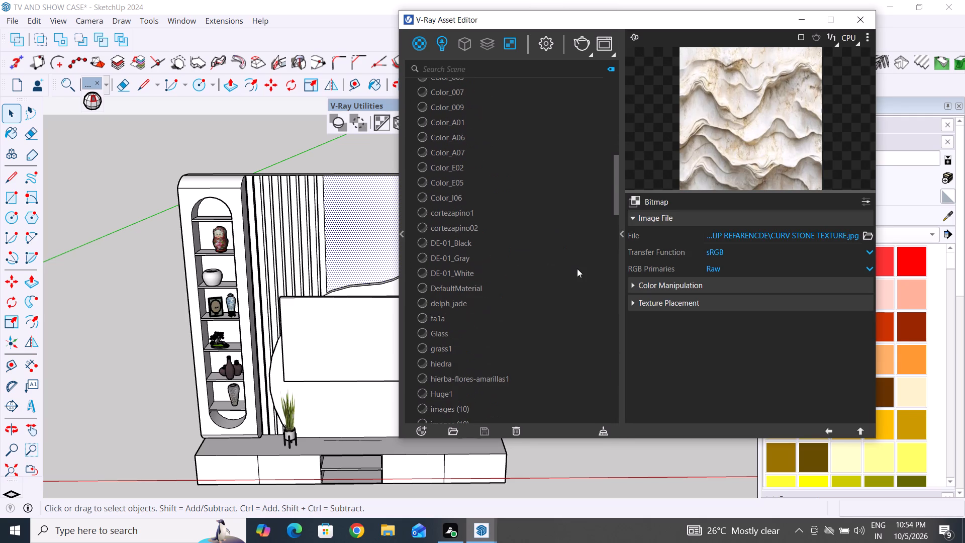
pyautogui.scroll(16, 475, 345)
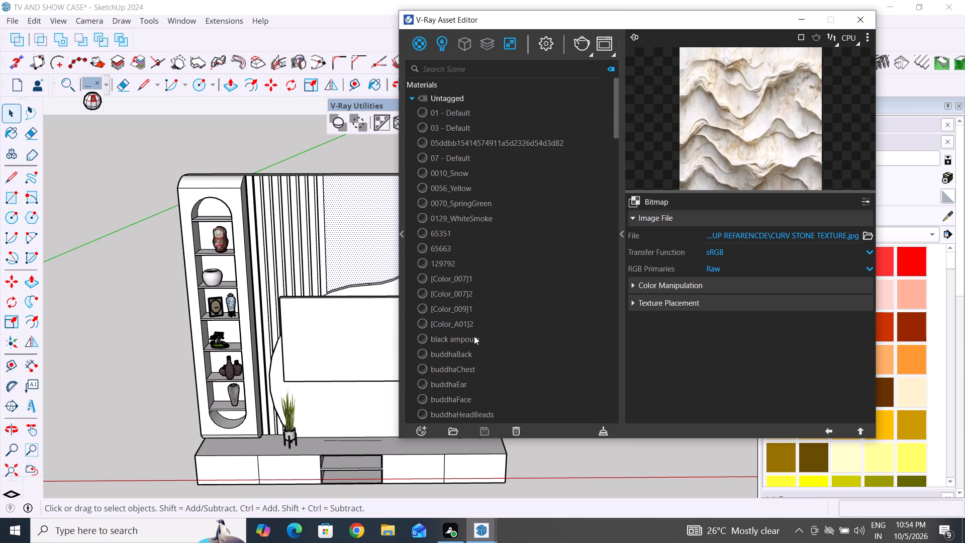
pyautogui.scroll(-3, 456, 121)
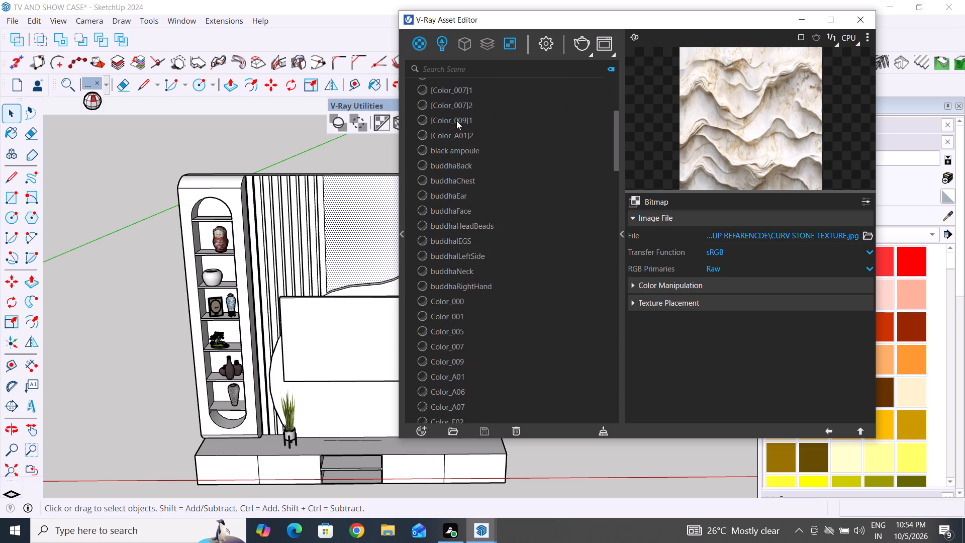
pyautogui.scroll(6, 456, 121)
pyautogui.click(473, 116)
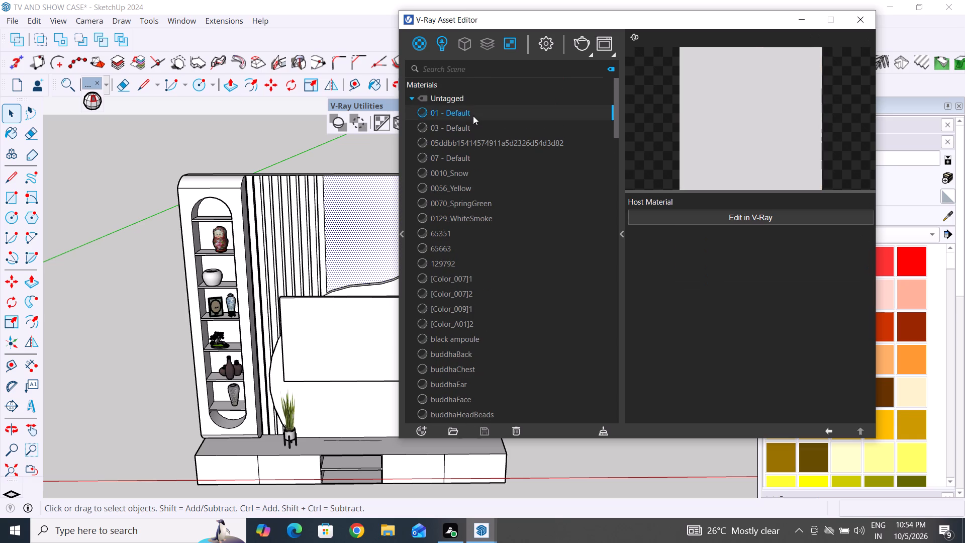
# Apply the CUEVE TILE material to the selected curved panel face above the TV screen.
pyautogui.scroll(-4, 473, 116)
pyautogui.scroll(-19, 473, 116)
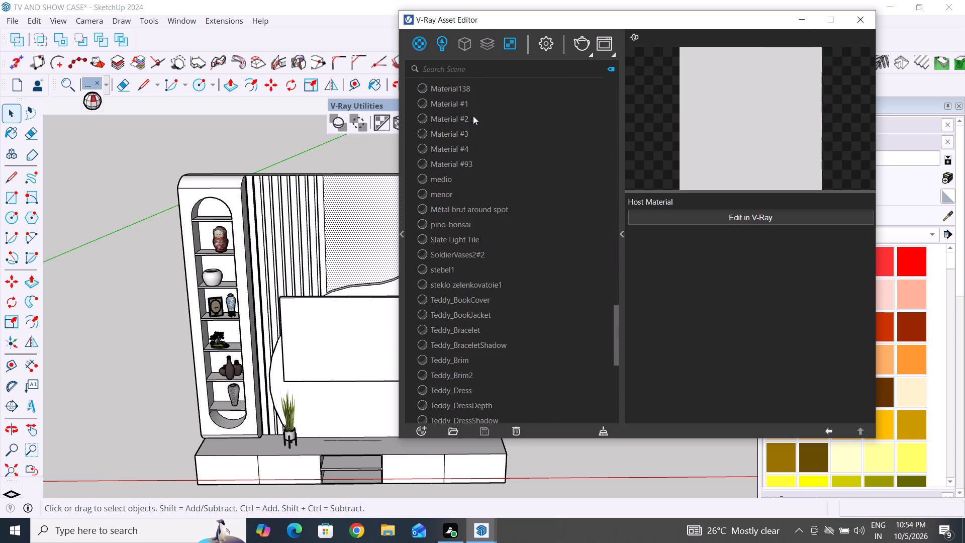
pyautogui.scroll(-11, 473, 116)
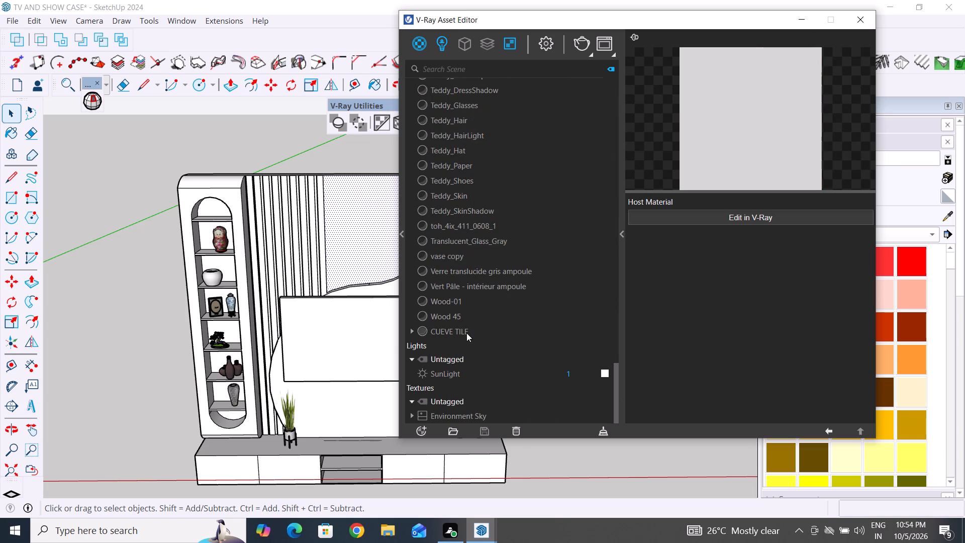
pyautogui.click(484, 328)
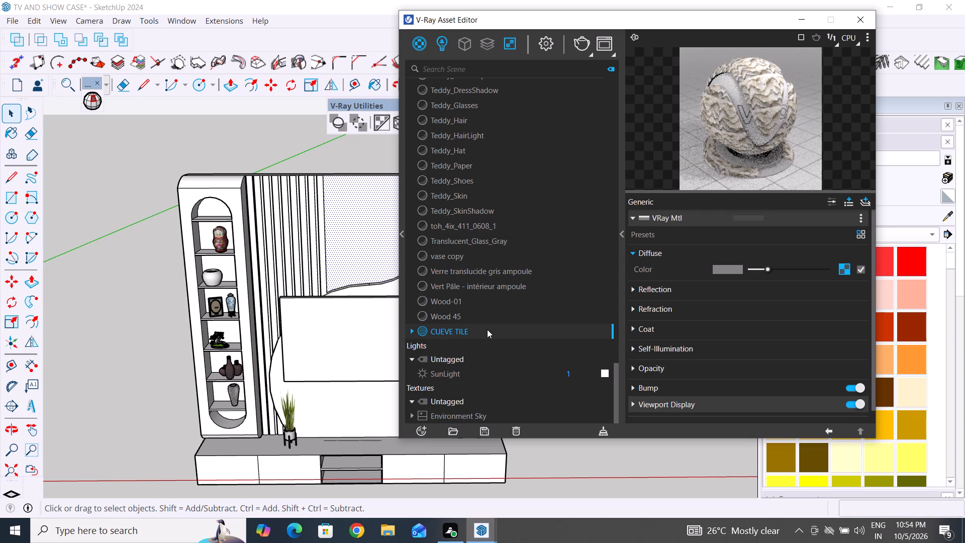
pyautogui.rightClick(479, 331)
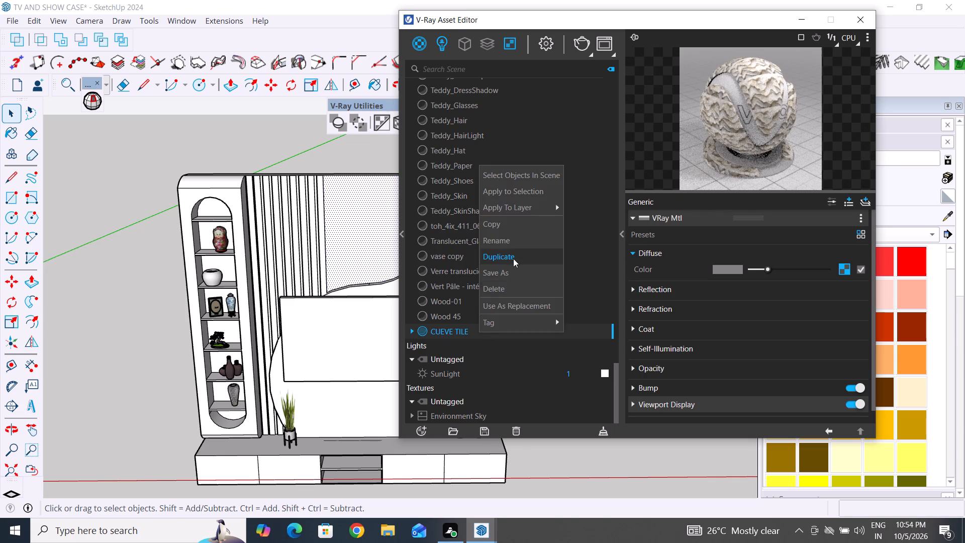
pyautogui.click(524, 193)
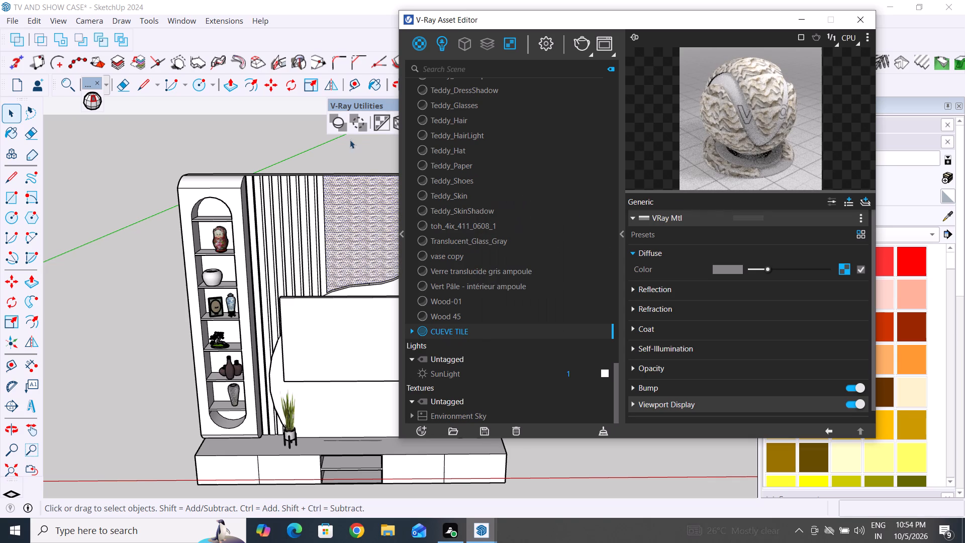
# Fit the stone texture to the selected curved panel face using V-Ray's tri-planar projection, keeping the Asset Editor clear of the model.
pyautogui.moveTo(598, 24); pyautogui.dragTo(747, 26)
pyautogui.click(429, 123)
pyautogui.click(394, 216)
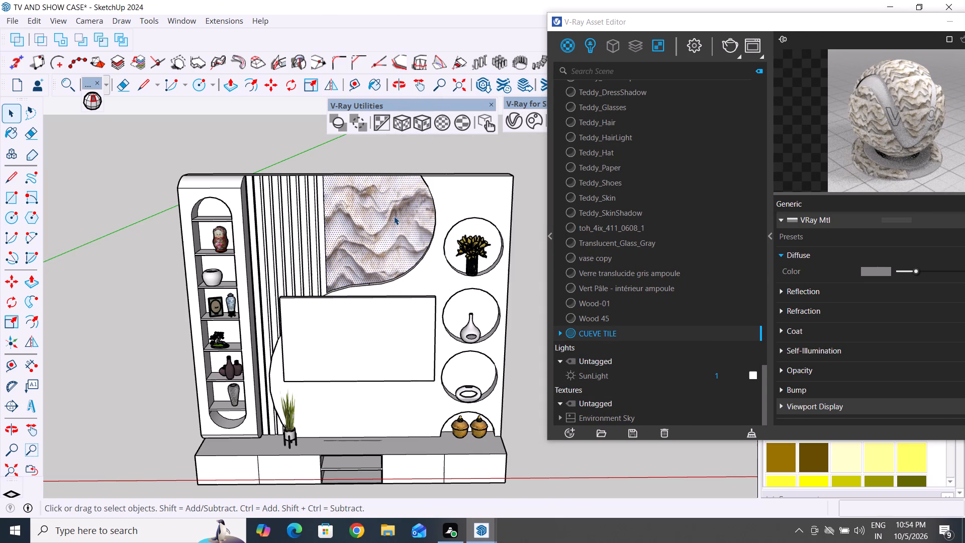
pyautogui.scroll(-4, 367, 298)
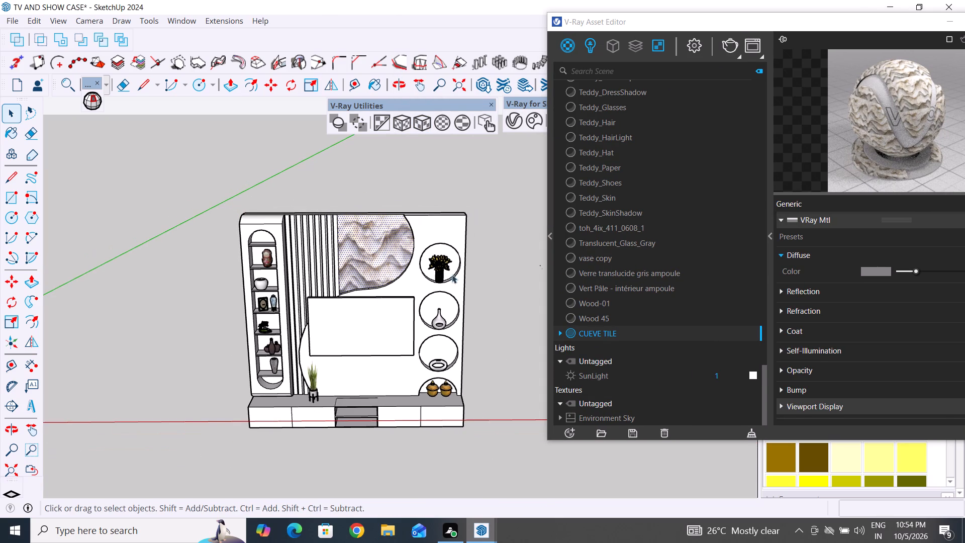
pyautogui.click(471, 180)
pyautogui.scroll(3, 498, 215)
pyautogui.moveTo(499, 230); pyautogui.dragTo(491, 256, button='middle')
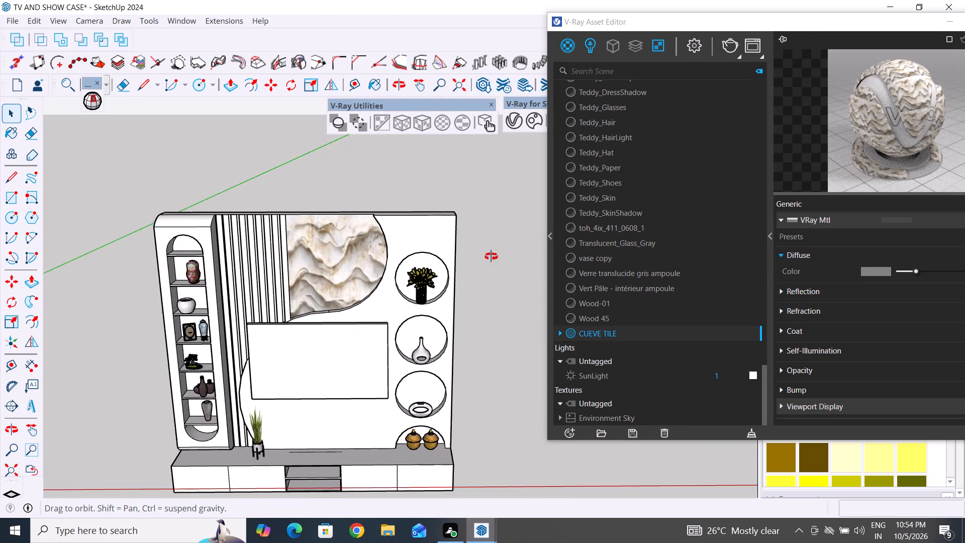
pyautogui.moveTo(491, 256); pyautogui.dragTo(476, 266, button='middle')
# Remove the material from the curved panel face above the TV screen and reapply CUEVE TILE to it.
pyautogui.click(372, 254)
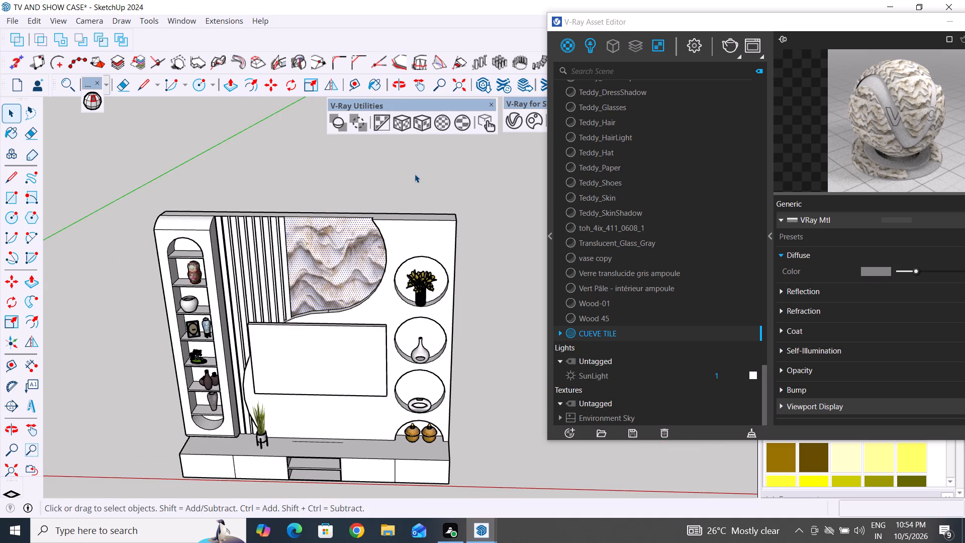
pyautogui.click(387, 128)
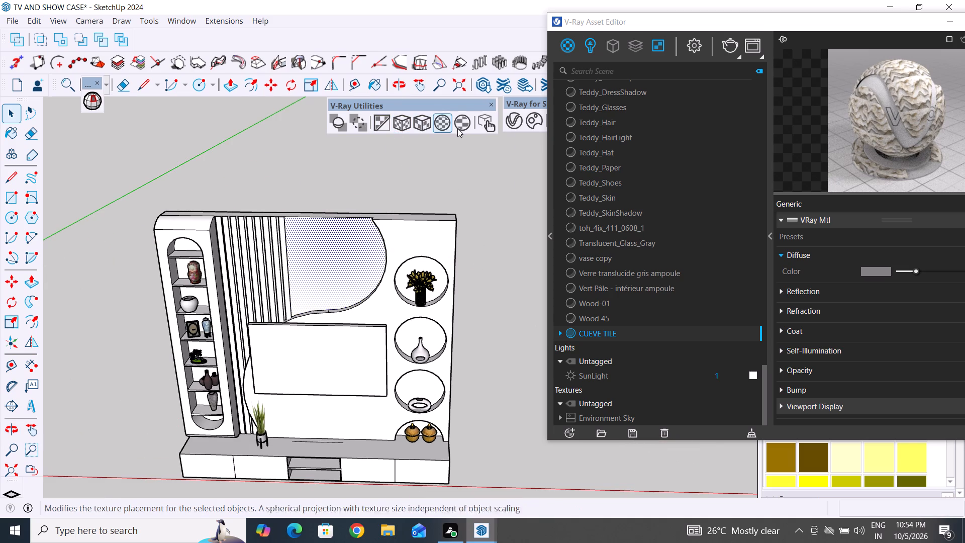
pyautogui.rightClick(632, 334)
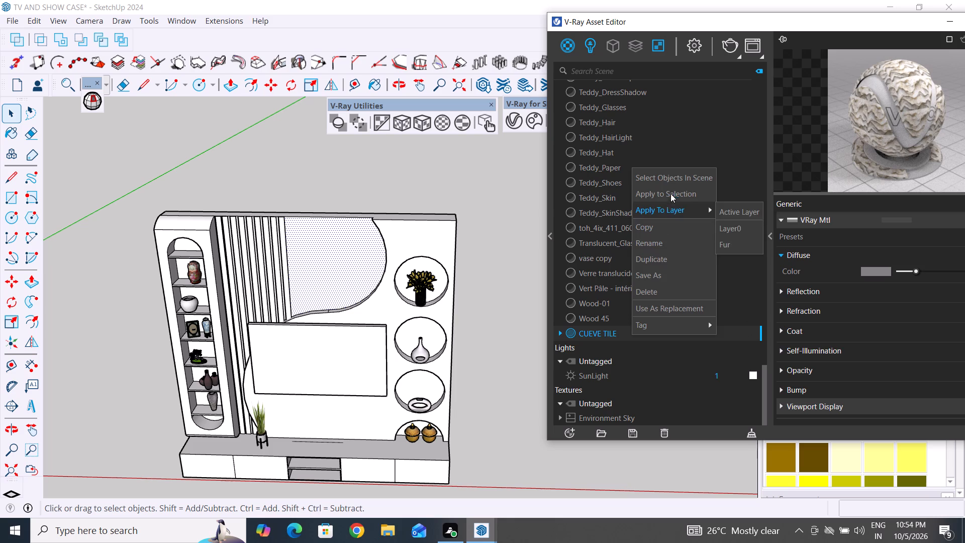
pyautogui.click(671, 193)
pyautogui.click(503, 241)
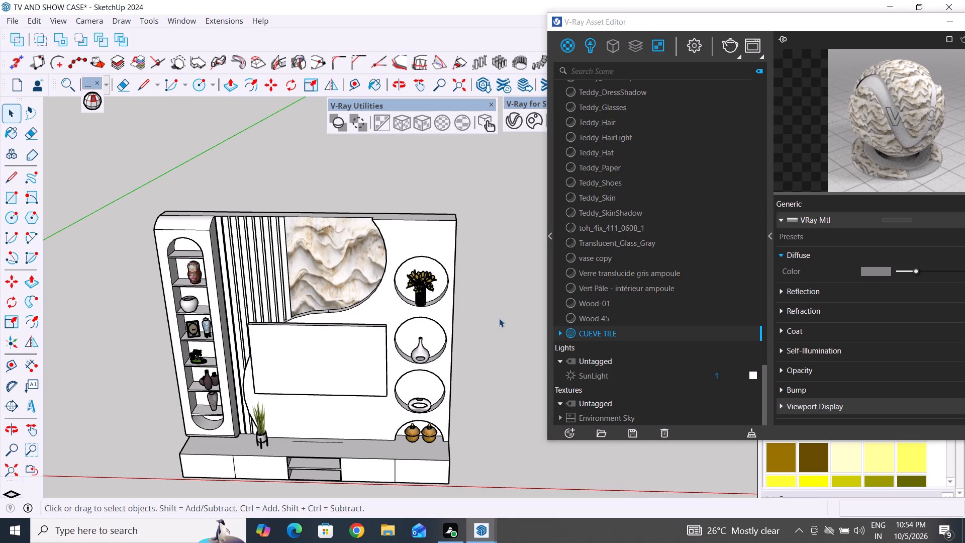
# Examine the stone texture on the curved panel from several angles, keeping the V-Ray Asset Editor clear of the TV unit.
pyautogui.scroll(1, 512, 305)
pyautogui.moveTo(513, 306); pyautogui.dragTo(341, 186, button='middle')
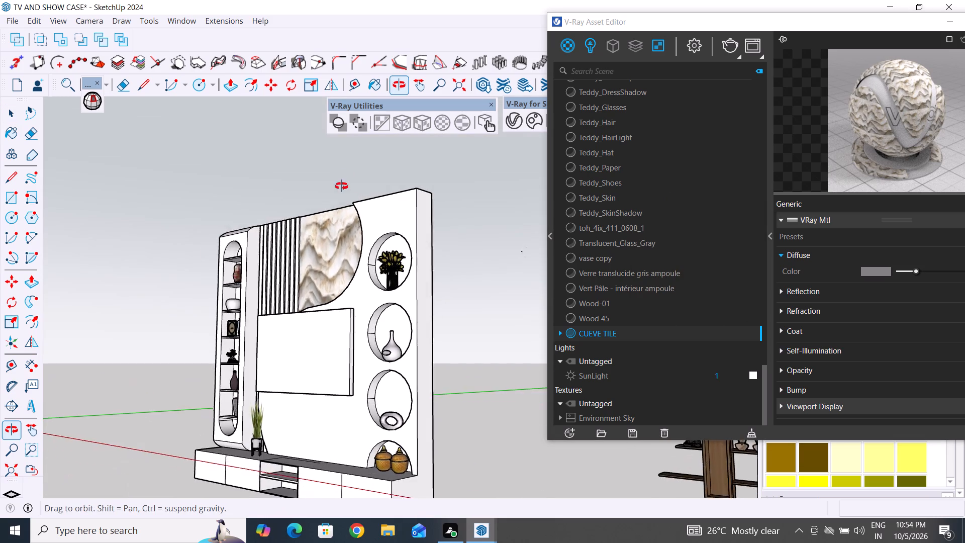
pyautogui.moveTo(341, 186); pyautogui.dragTo(359, 228, button='middle')
pyautogui.click(470, 170)
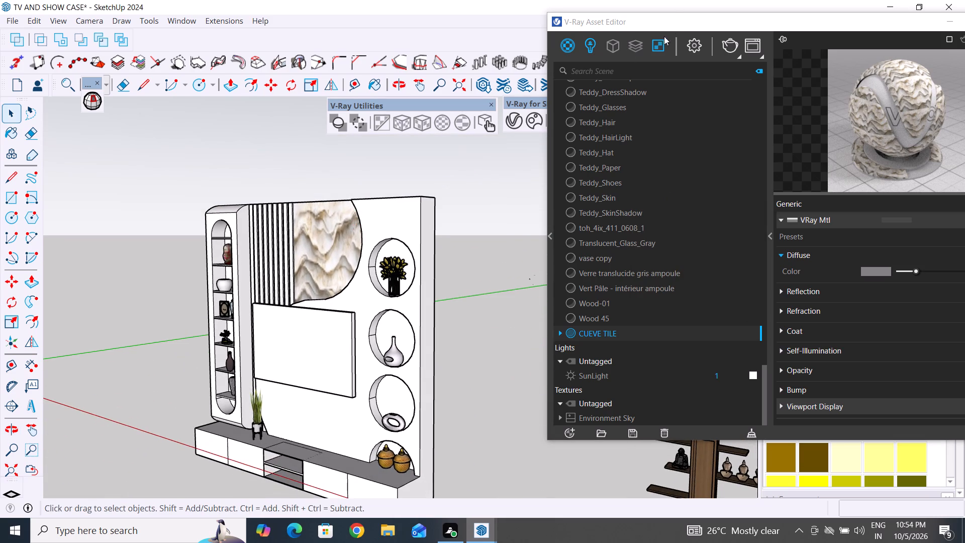
pyautogui.moveTo(674, 17); pyautogui.dragTo(734, 242)
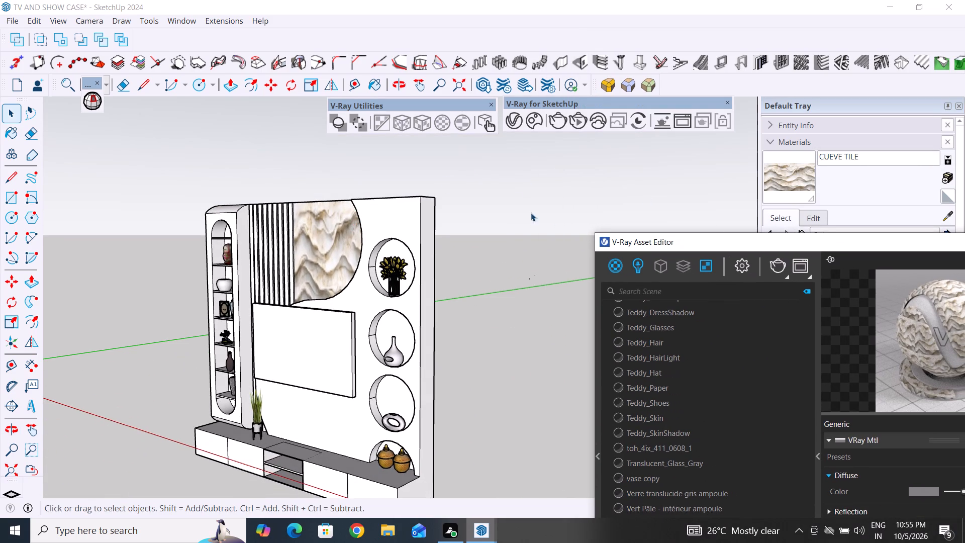
pyautogui.scroll(-2, 561, 277)
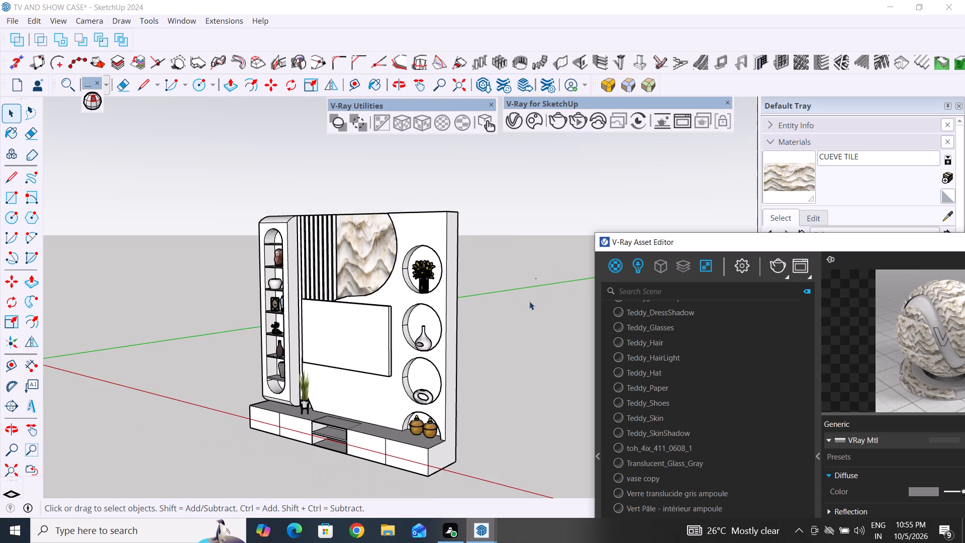
pyautogui.moveTo(534, 316); pyautogui.dragTo(607, 334, button='middle')
pyautogui.moveTo(493, 366); pyautogui.dragTo(604, 368, button='middle')
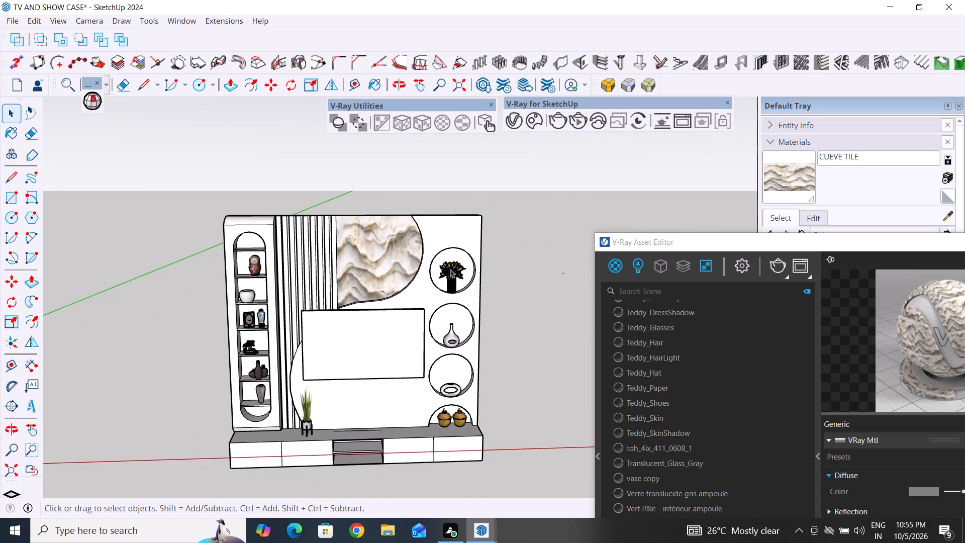
pyautogui.scroll(3, 439, 250)
pyautogui.moveTo(452, 304); pyautogui.dragTo(564, 366, button='middle')
pyautogui.click(559, 346)
pyautogui.scroll(3, 526, 264)
pyautogui.moveTo(535, 297); pyautogui.dragTo(478, 258, button='middle')
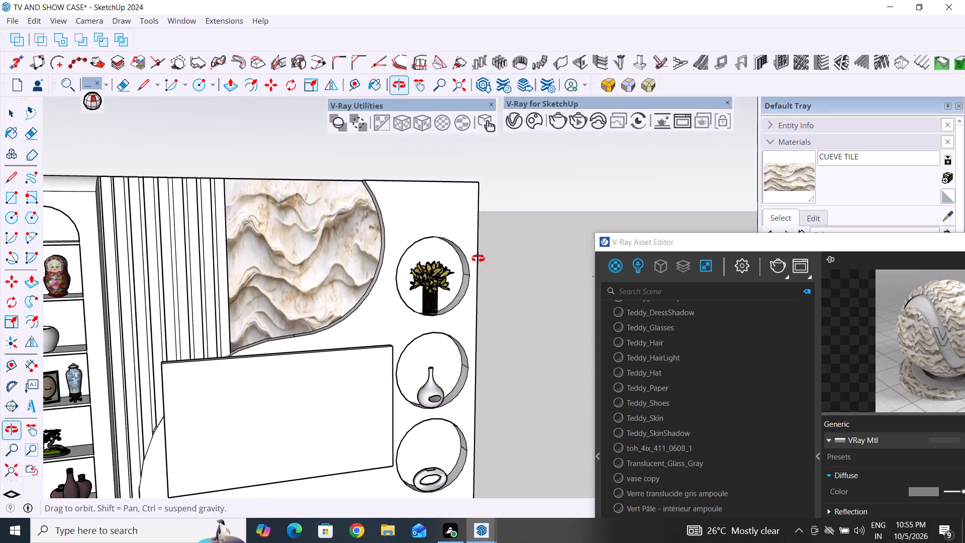
pyautogui.moveTo(478, 258); pyautogui.dragTo(356, 289, button='middle')
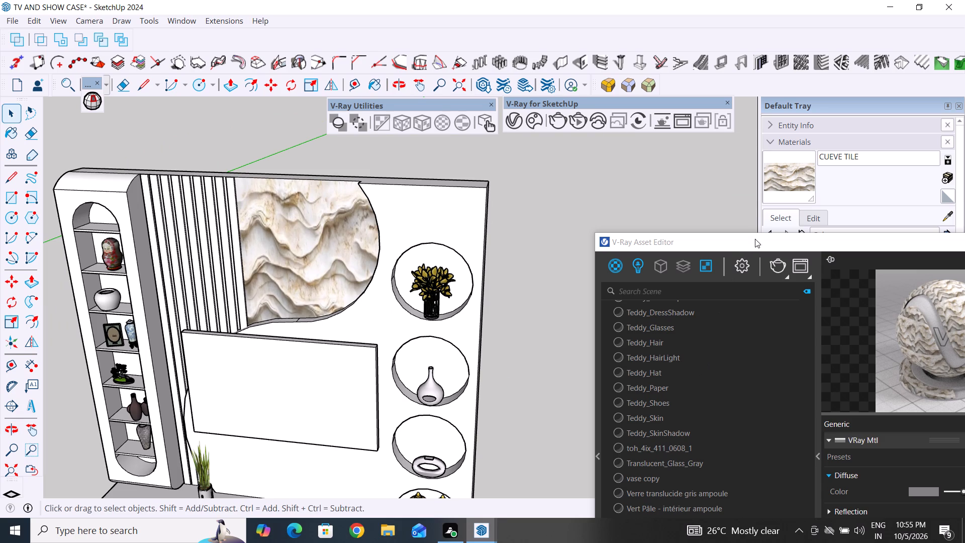
# Reposition the V-Ray Asset Editor so that all of the CUEVE TILE material's settings are in view.
pyautogui.moveTo(755, 239); pyautogui.dragTo(771, 177)
pyautogui.moveTo(825, 237); pyautogui.dragTo(738, 155)
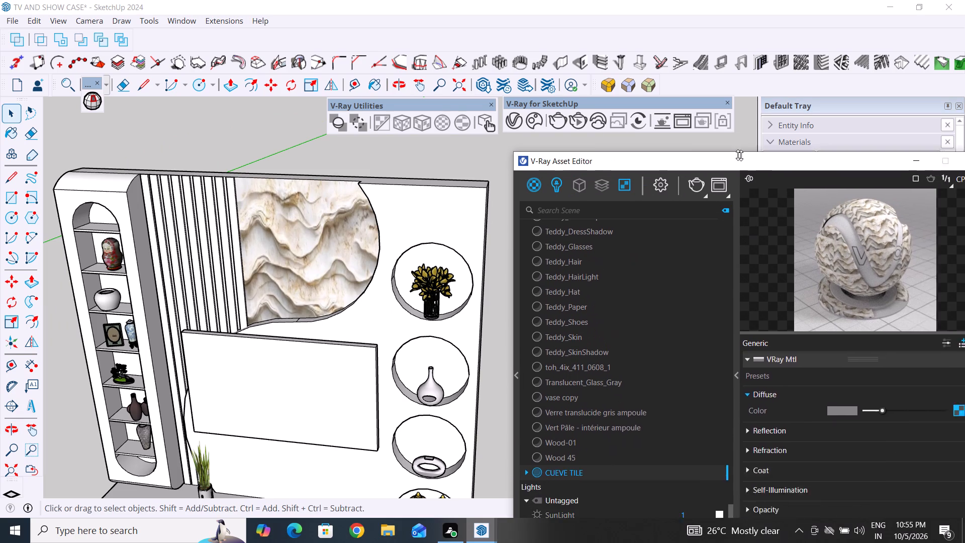
pyautogui.moveTo(738, 155); pyautogui.dragTo(690, 154)
pyautogui.scroll(-4, 727, 435)
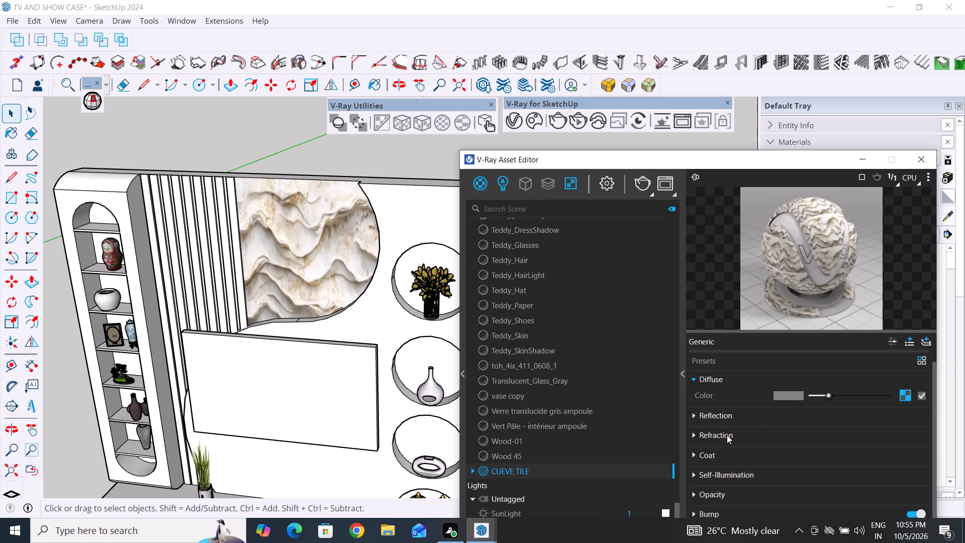
pyautogui.moveTo(761, 158); pyautogui.dragTo(756, 76)
pyautogui.scroll(-3, 710, 443)
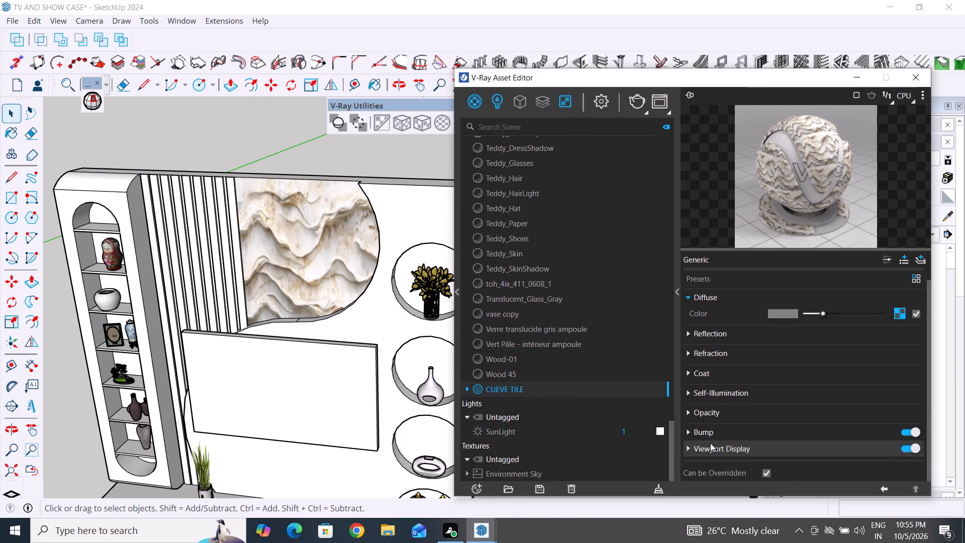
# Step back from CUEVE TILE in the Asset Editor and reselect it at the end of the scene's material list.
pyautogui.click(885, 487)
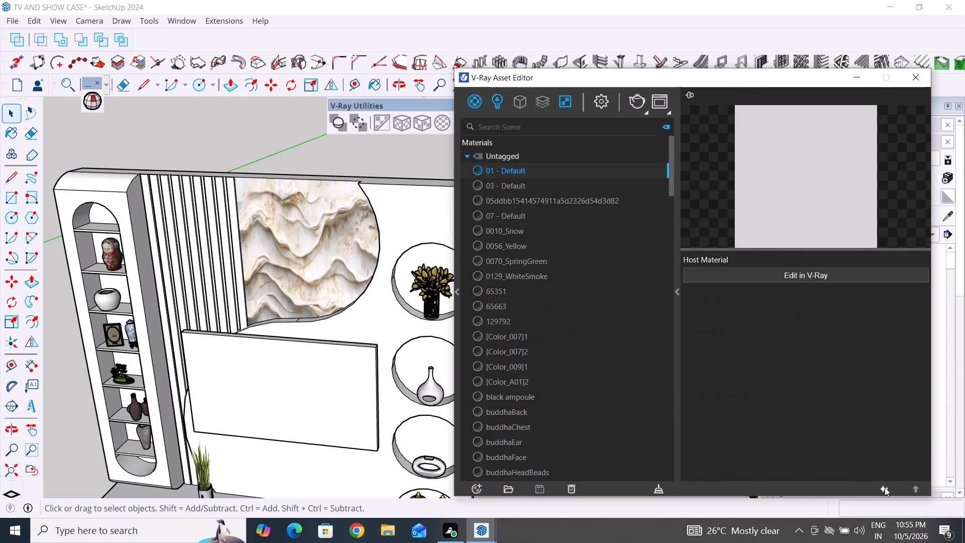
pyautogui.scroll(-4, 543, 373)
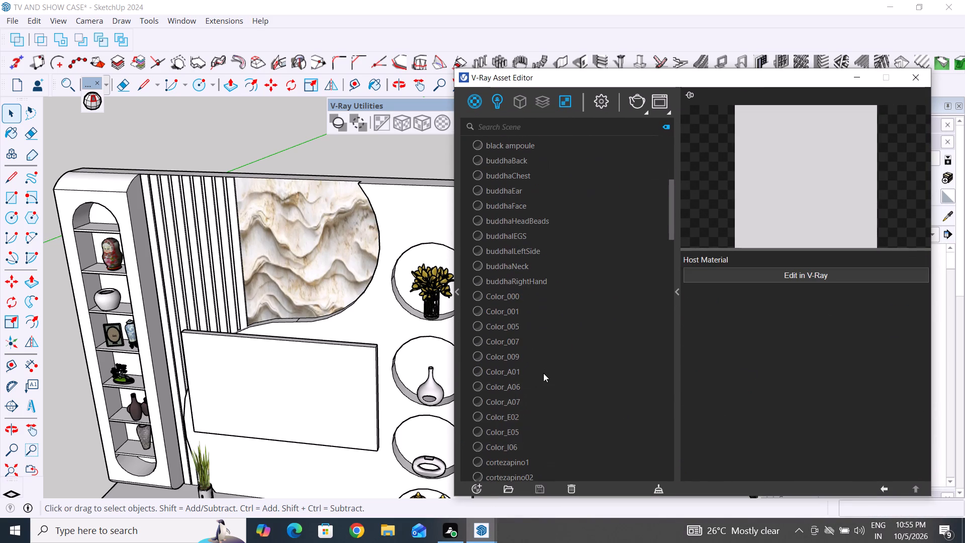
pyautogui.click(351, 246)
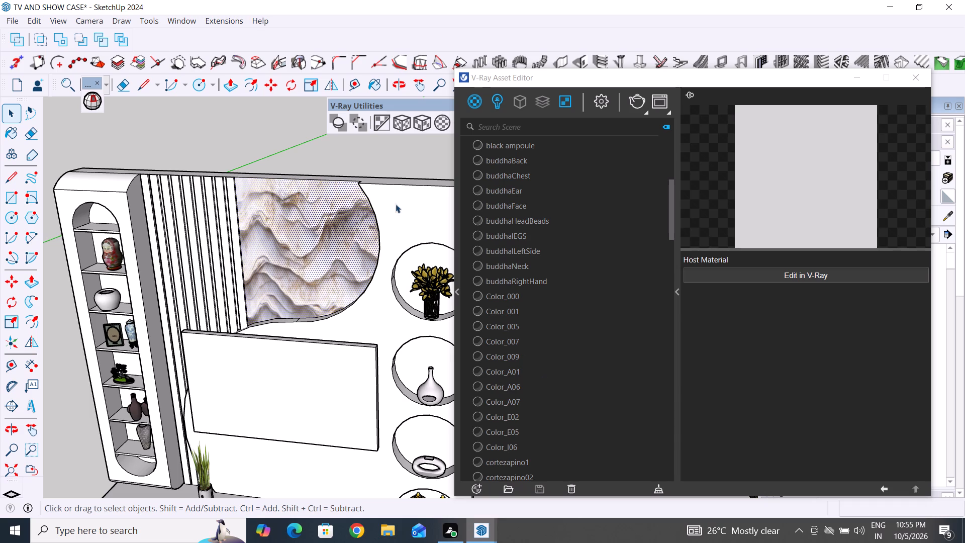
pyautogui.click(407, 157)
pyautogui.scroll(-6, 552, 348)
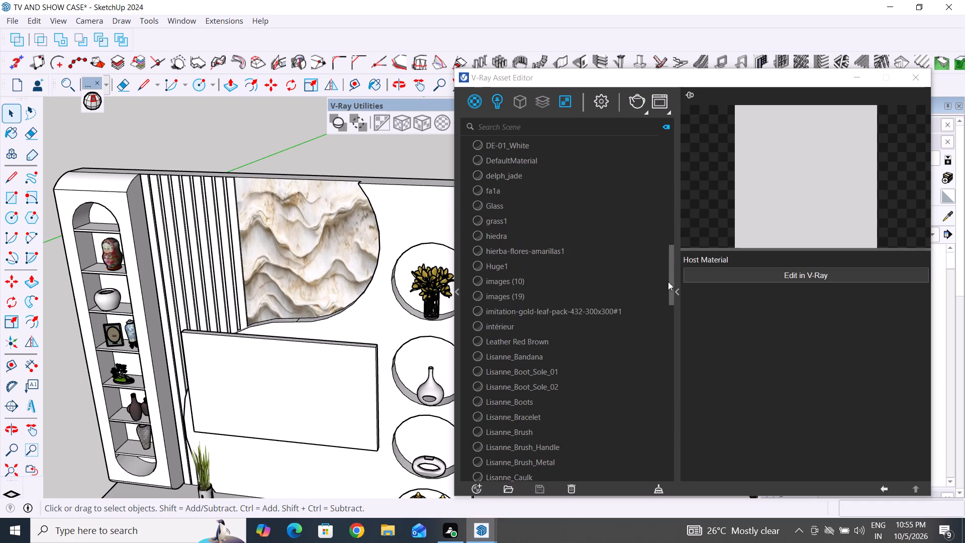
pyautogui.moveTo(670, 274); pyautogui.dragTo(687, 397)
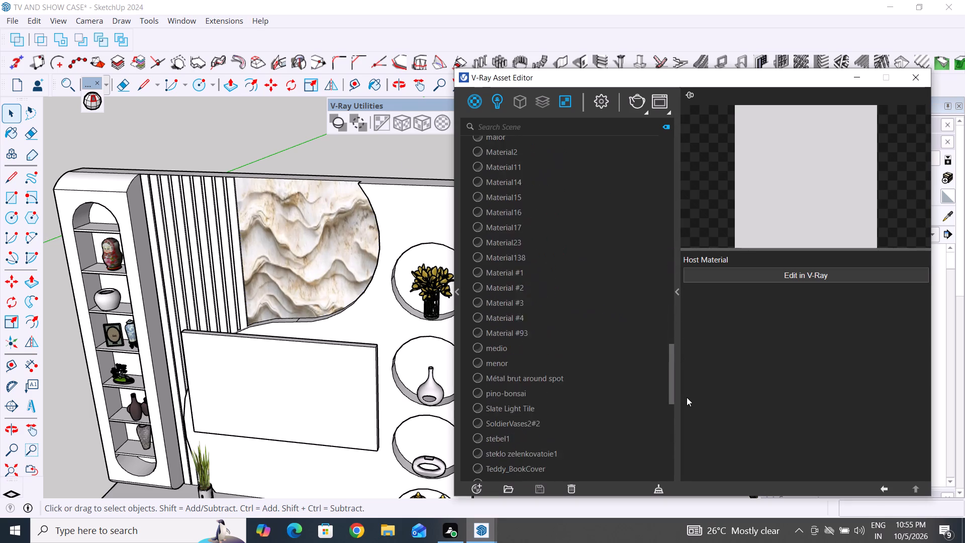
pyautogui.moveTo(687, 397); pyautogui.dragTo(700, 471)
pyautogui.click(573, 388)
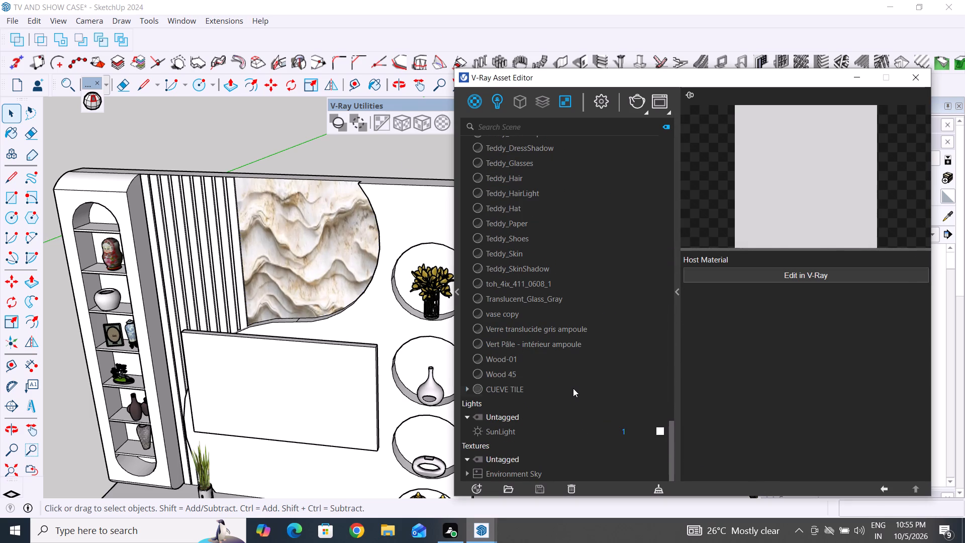
# Expand CUEVE TILE's Bump, Self-Illumination, Coat, Refraction and Reflection settings and raise its reflection color from black to light grey.
pyautogui.scroll(-2, 716, 377)
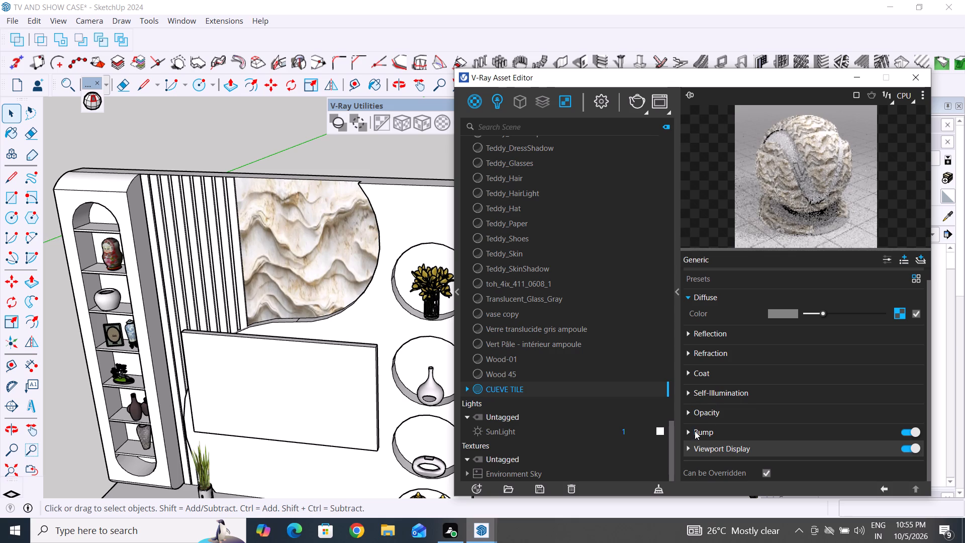
pyautogui.click(690, 434)
pyautogui.scroll(-3, 690, 434)
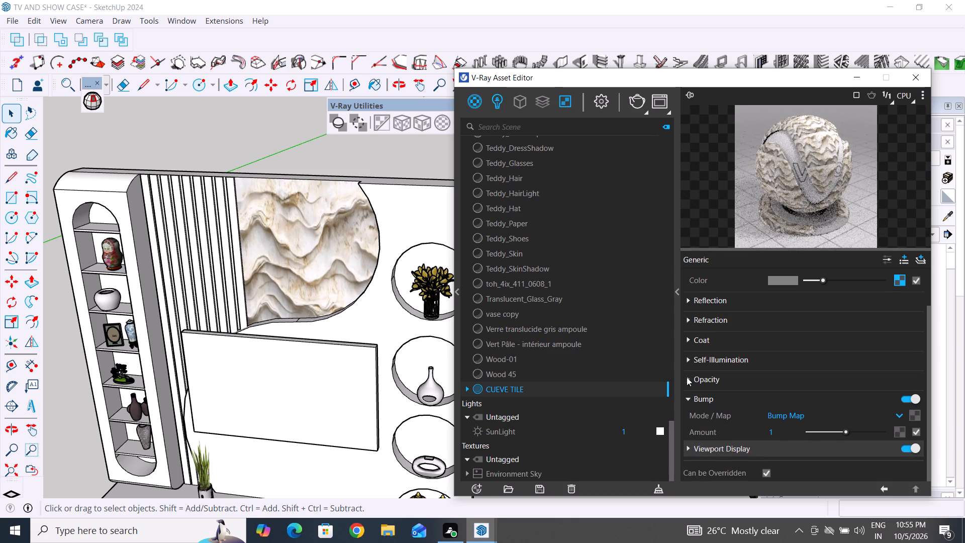
pyautogui.click(689, 360)
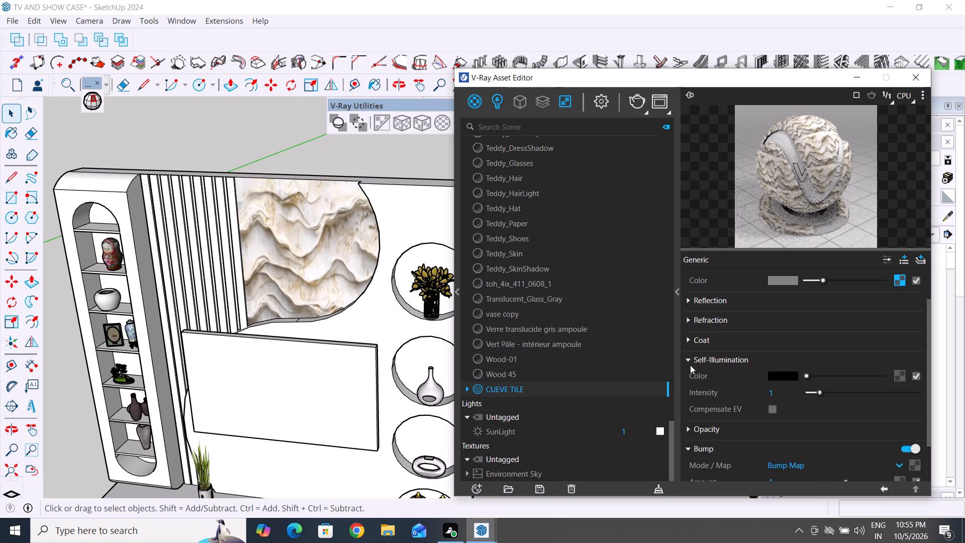
pyautogui.click(690, 341)
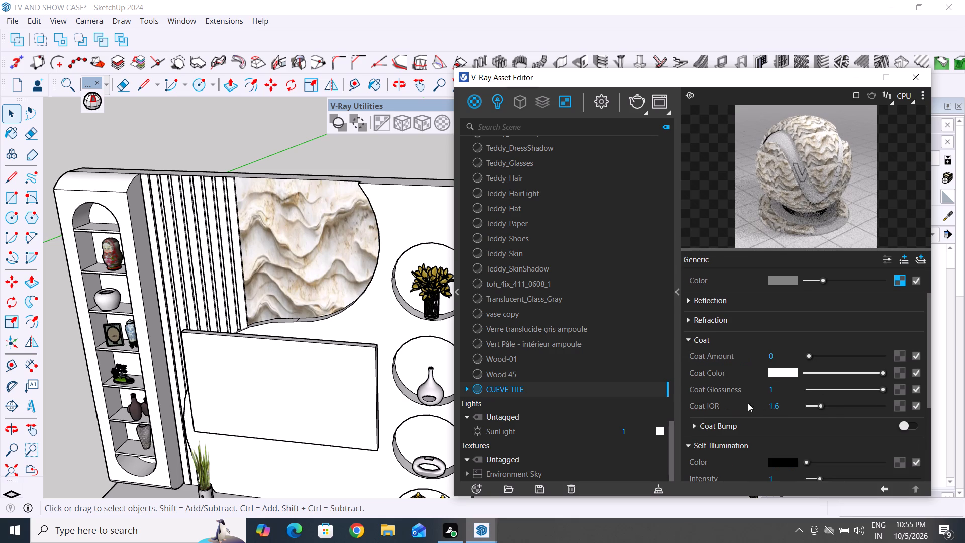
pyautogui.click(690, 321)
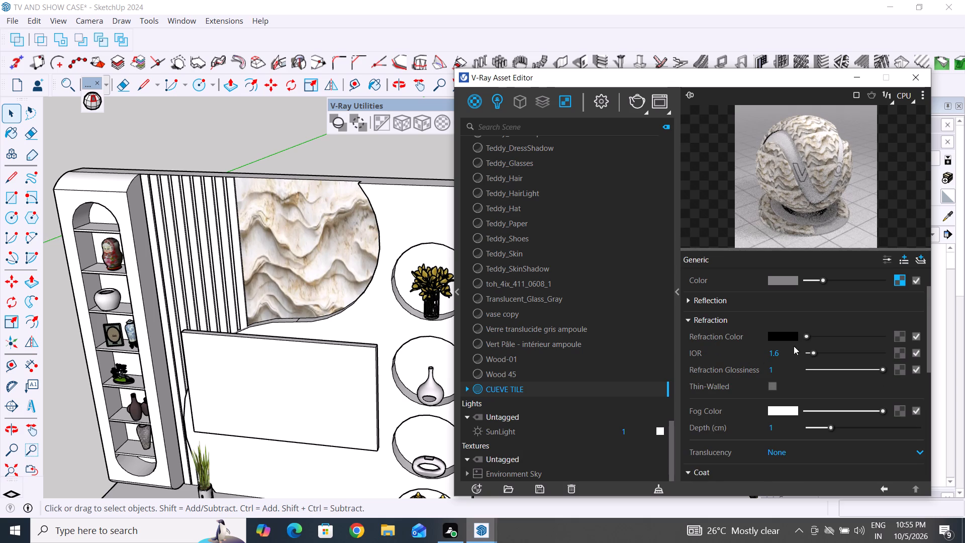
pyautogui.click(687, 301)
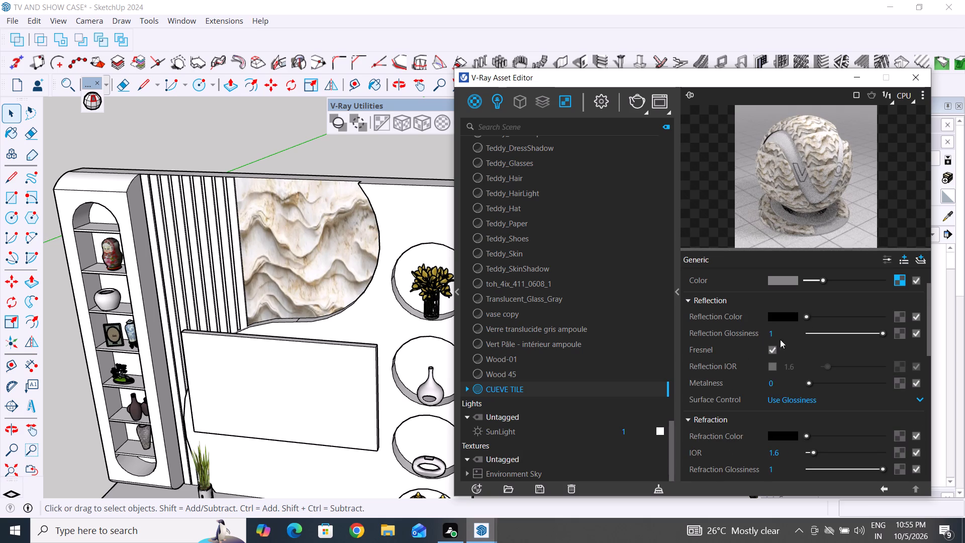
pyautogui.moveTo(807, 317); pyautogui.dragTo(823, 319)
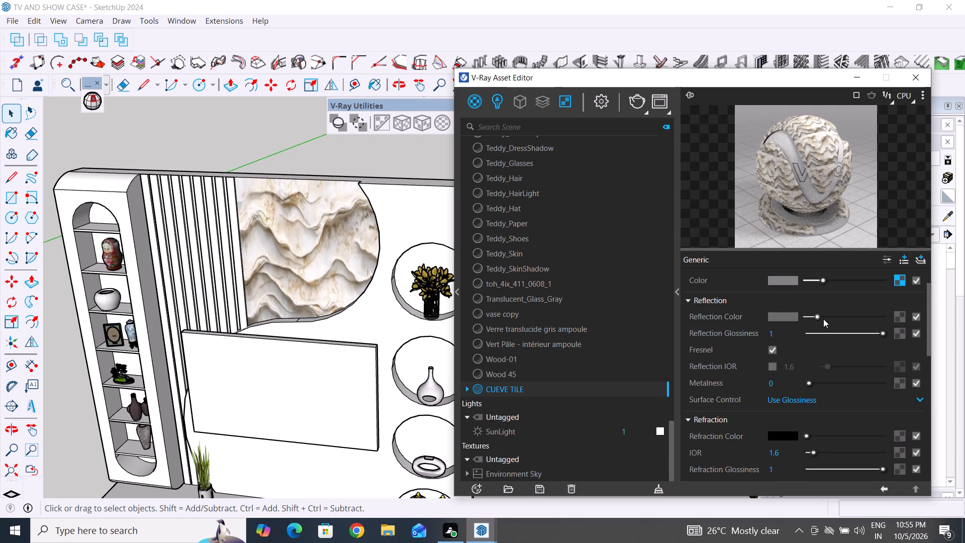
pyautogui.moveTo(823, 319); pyautogui.dragTo(835, 322)
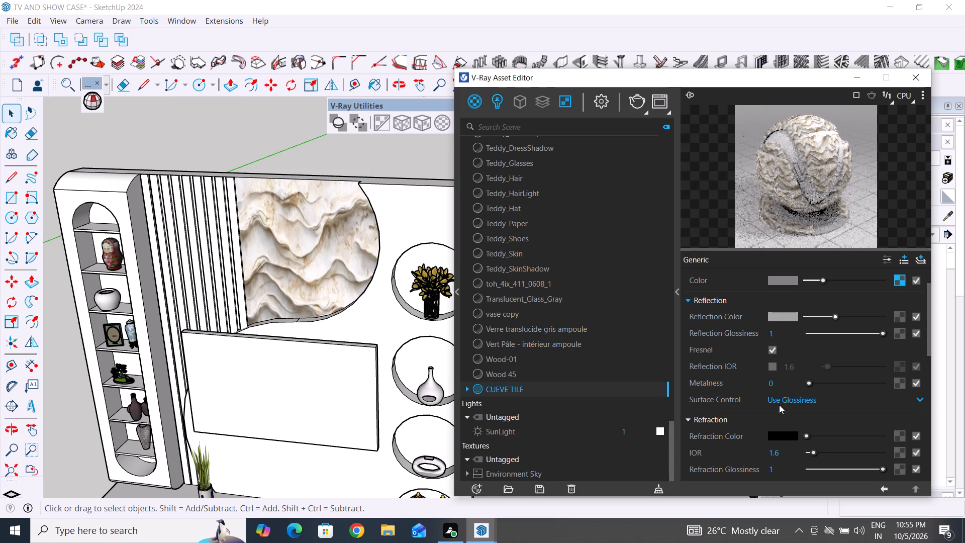
# Look through the CUEVE TILE material's V-Ray settings, from Diffuse and the surface control options down to Bump.
pyautogui.scroll(2, 778, 405)
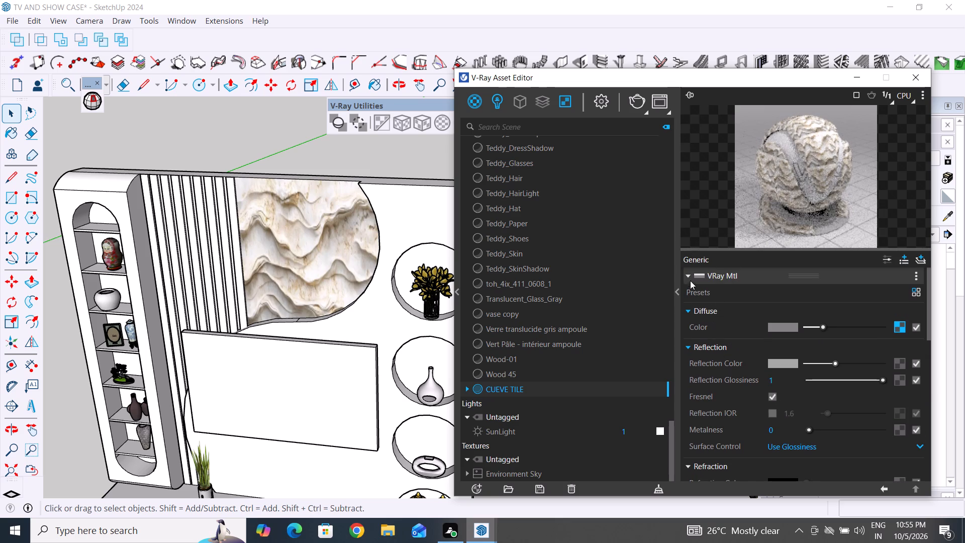
pyautogui.click(689, 277)
pyautogui.click(689, 277)
pyautogui.scroll(-3, 730, 388)
pyautogui.scroll(2, 730, 388)
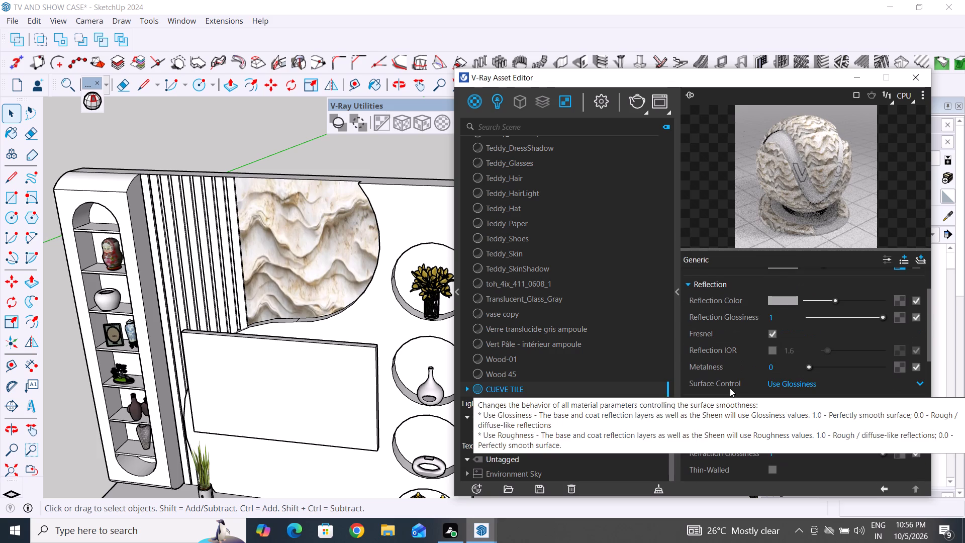
pyautogui.scroll(-1, 730, 388)
pyautogui.click(807, 320)
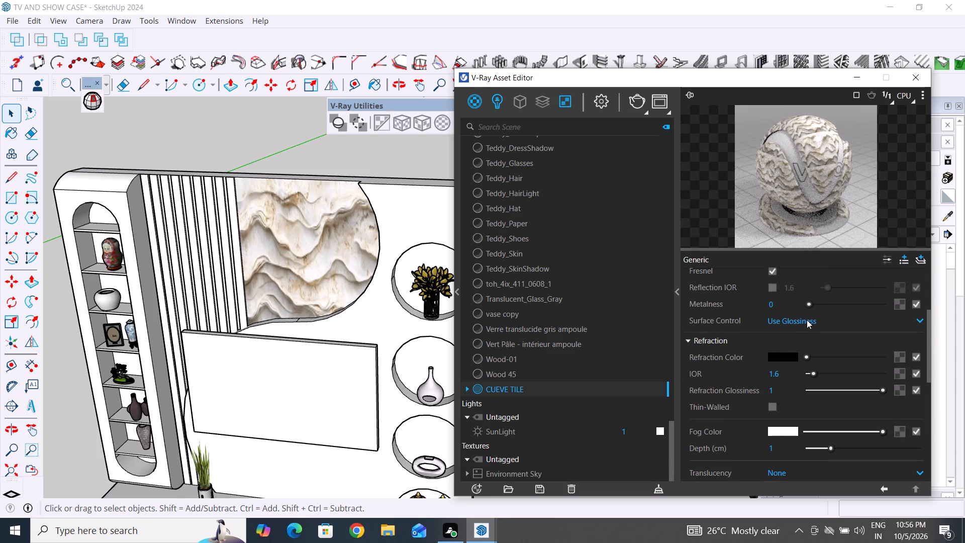
pyautogui.click(807, 320)
pyautogui.scroll(-9, 737, 424)
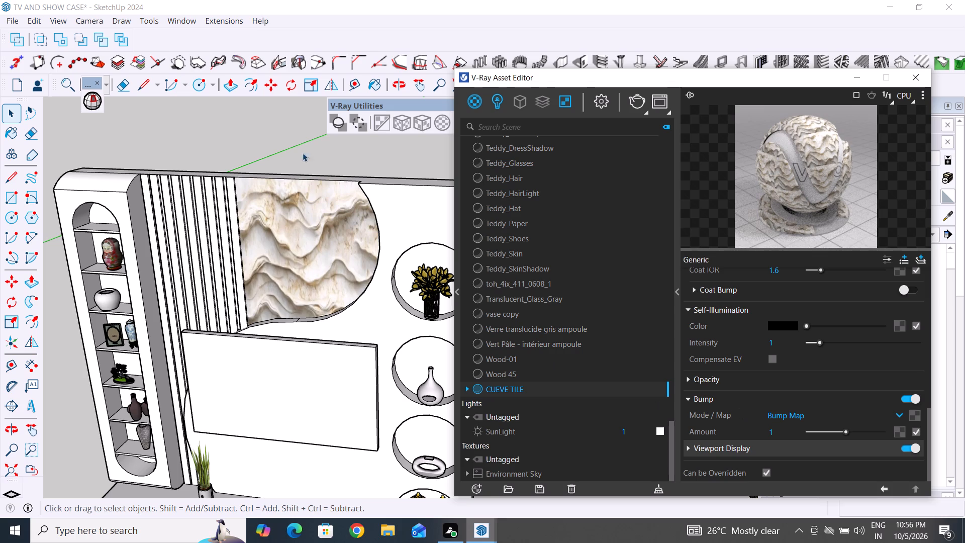
# Close the V-Ray Asset Editor and return to the TV unit model.
pyautogui.click(292, 141)
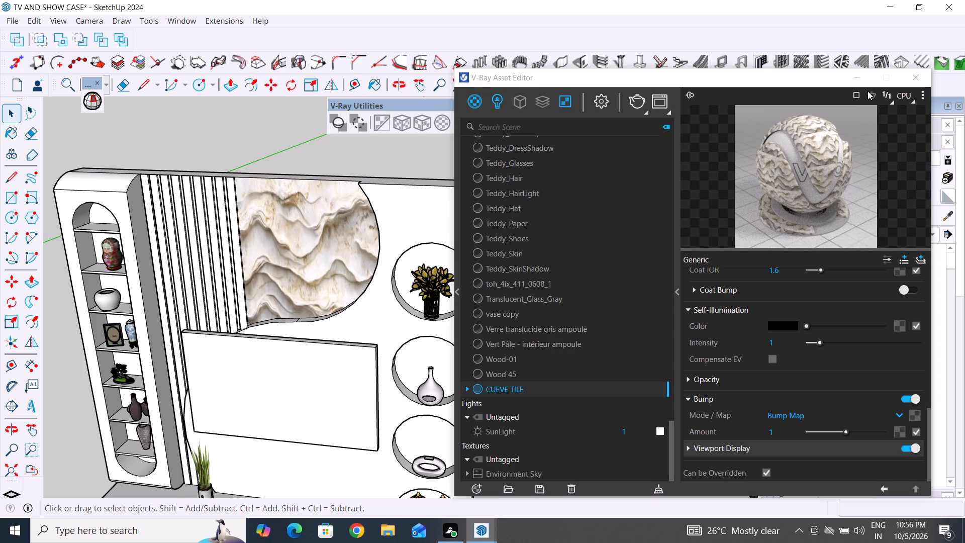
pyautogui.click(916, 78)
pyautogui.moveTo(488, 167); pyautogui.dragTo(493, 167)
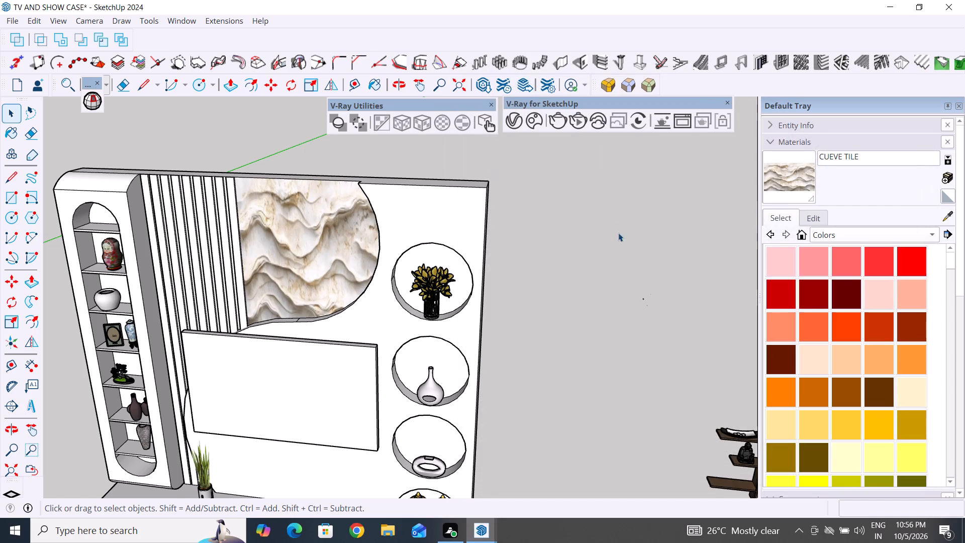
# Examine the curved stone tile panel and the rest of the TV unit from several angles and distances.
pyautogui.moveTo(618, 233); pyautogui.dragTo(382, 258, button='middle')
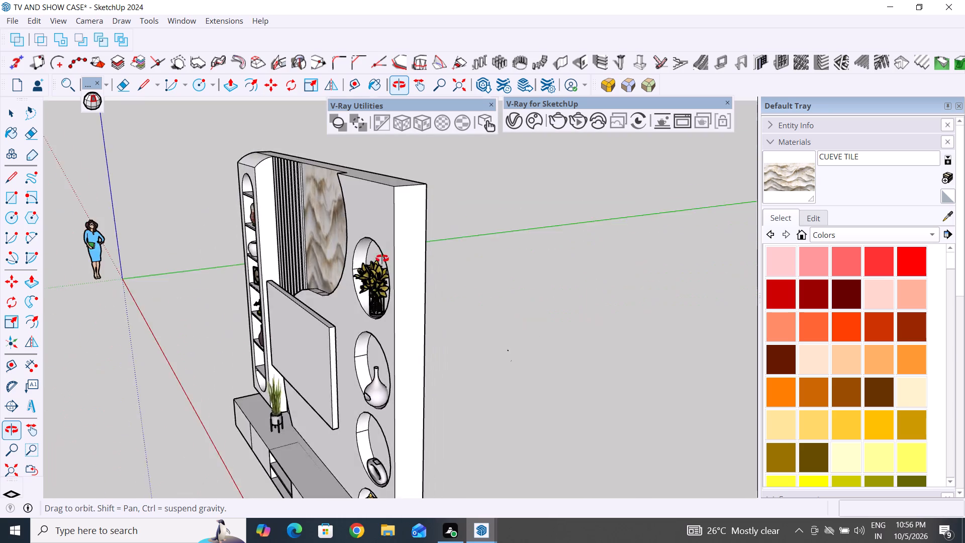
pyautogui.moveTo(382, 258); pyautogui.dragTo(380, 332, button='middle')
pyautogui.scroll(8, 317, 202)
pyautogui.moveTo(322, 213); pyautogui.dragTo(512, 242, button='middle')
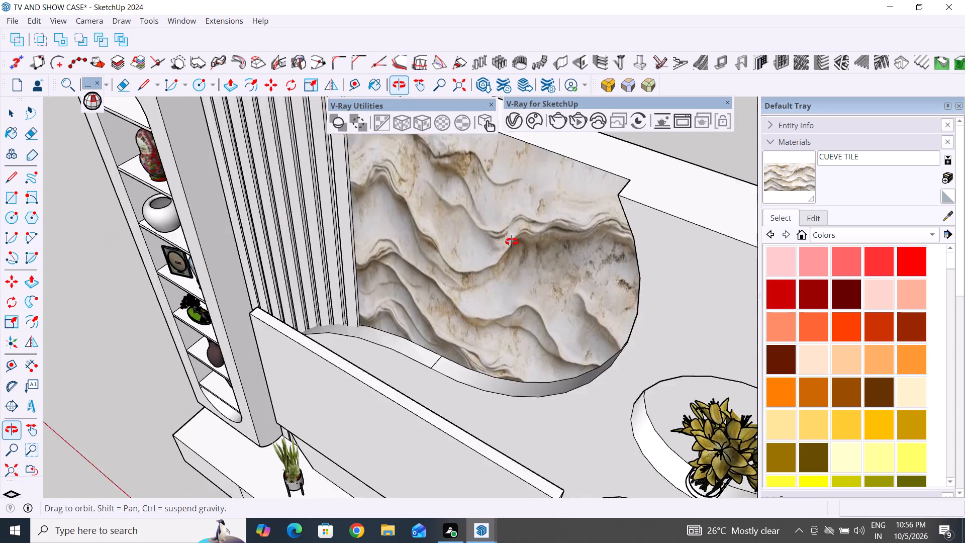
pyautogui.moveTo(512, 242); pyautogui.dragTo(563, 256, button='middle')
pyautogui.scroll(-4, 478, 273)
pyautogui.moveTo(485, 292); pyautogui.dragTo(606, 235, button='middle')
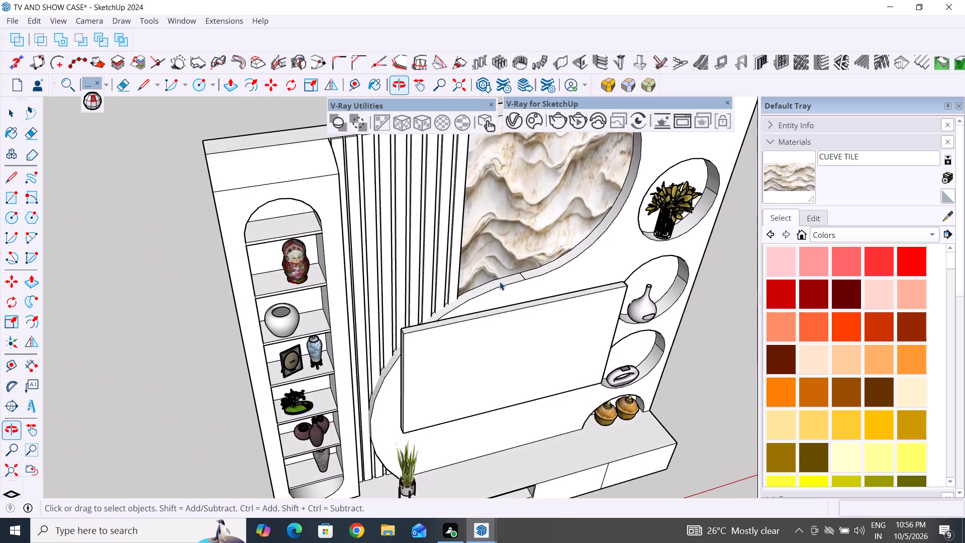
pyautogui.scroll(-4, 496, 283)
pyautogui.moveTo(549, 273); pyautogui.dragTo(484, 208, button='middle')
pyautogui.moveTo(581, 242); pyautogui.dragTo(524, 203, button='middle')
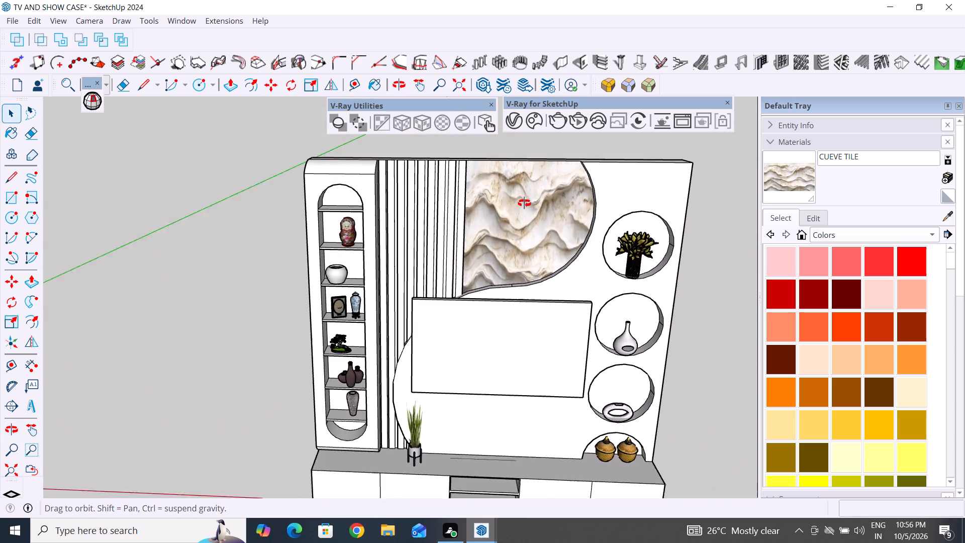
pyautogui.moveTo(524, 203); pyautogui.dragTo(523, 201, button='middle')
pyautogui.scroll(-4, 410, 279)
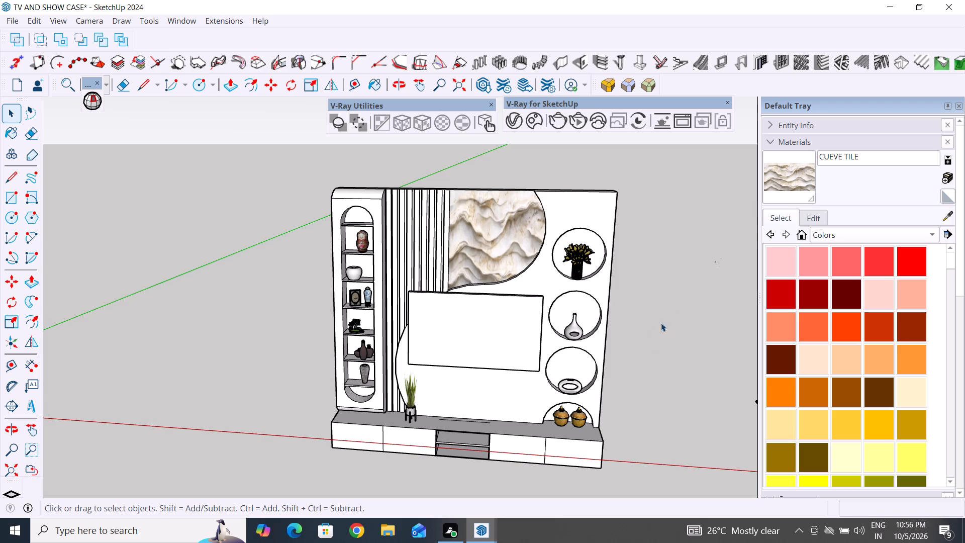
# Restore SketchUp to a smaller window and dock the V-Ray for SketchUp and V-Ray Utilities toolbars above the drawing area.
pyautogui.click(920, 9)
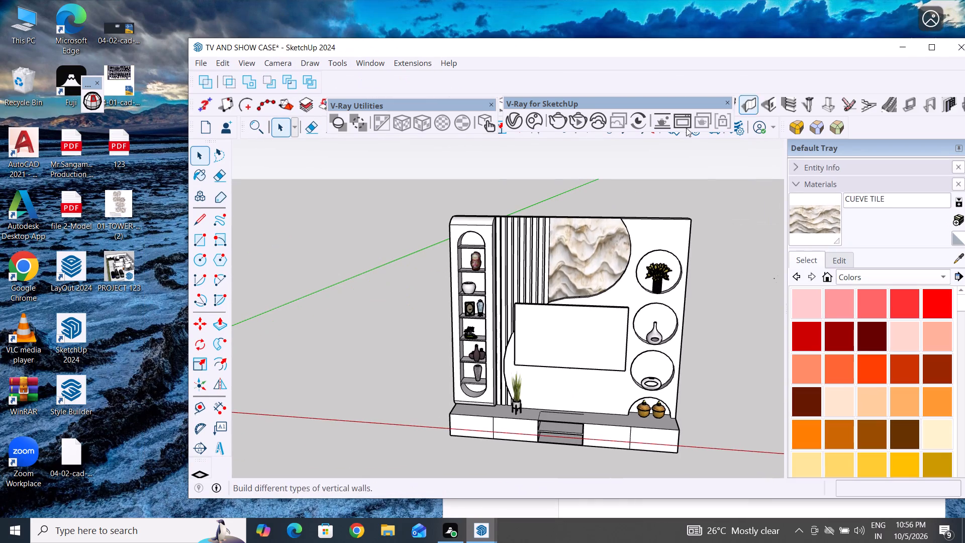
pyautogui.moveTo(692, 50); pyautogui.dragTo(722, 57)
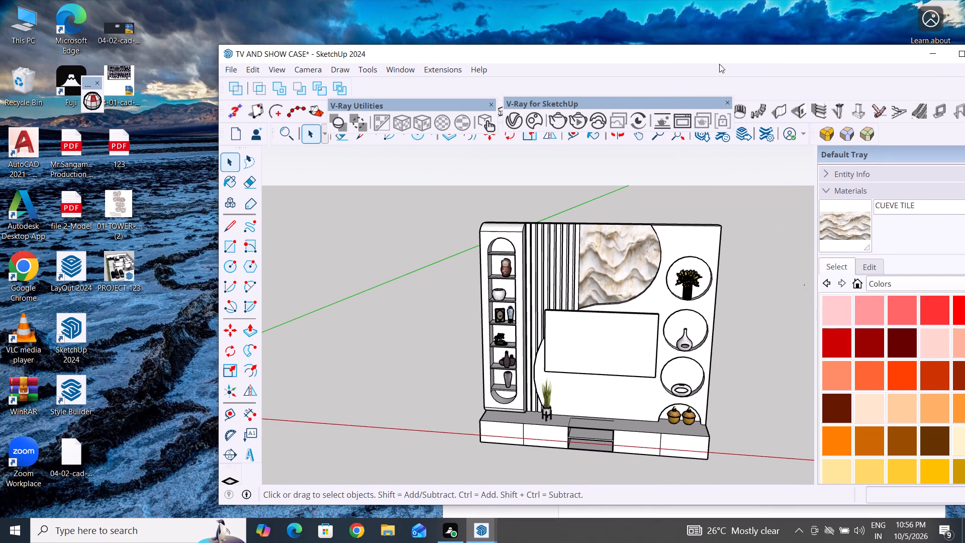
pyautogui.moveTo(585, 101); pyautogui.dragTo(804, 62)
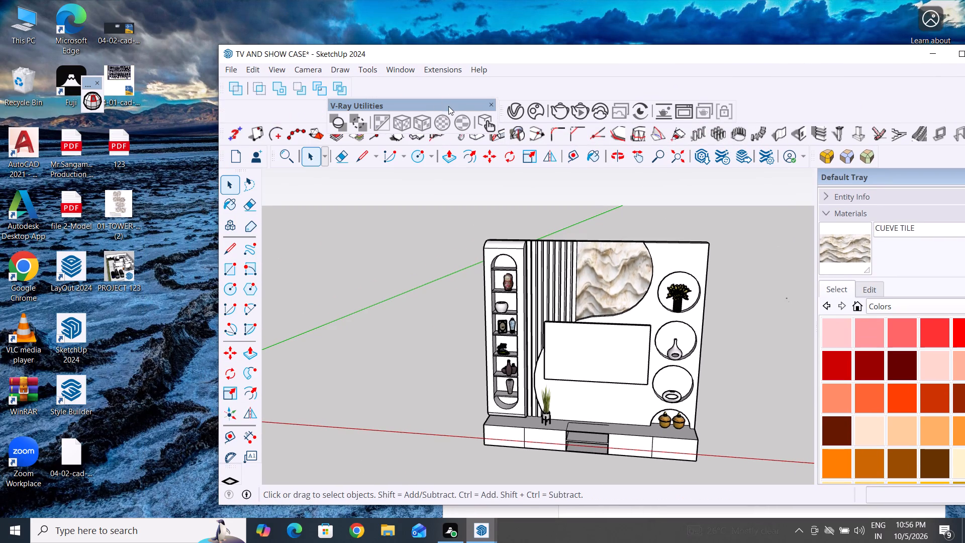
pyautogui.moveTo(450, 106); pyautogui.dragTo(812, 89)
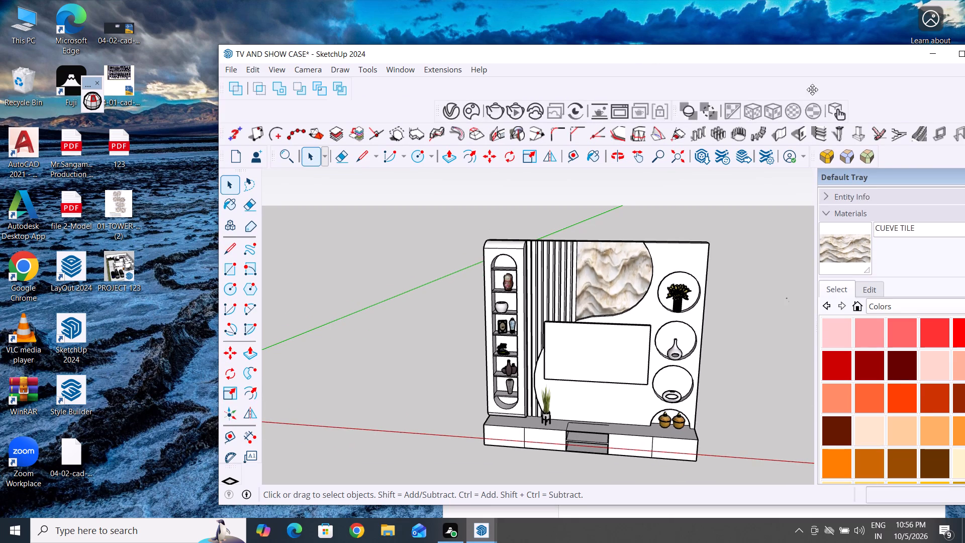
pyautogui.moveTo(812, 89); pyautogui.dragTo(859, 88)
pyautogui.scroll(-5, 648, 262)
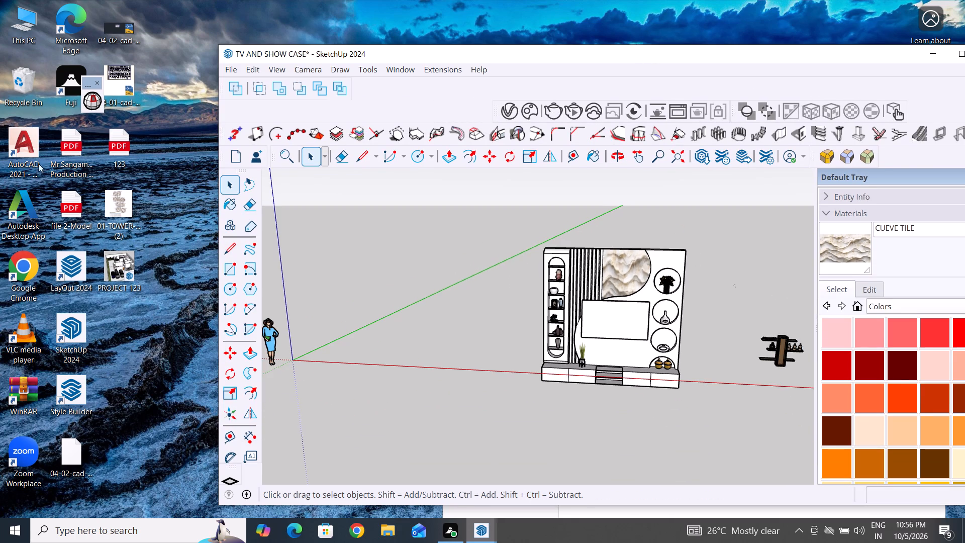
# Open the TV SHOWCASE DESIGN reference image from the SKETCH UP REFARENCDE folder in a narrow viewer window and close File Explorer.
pyautogui.doubleClick(30, 26)
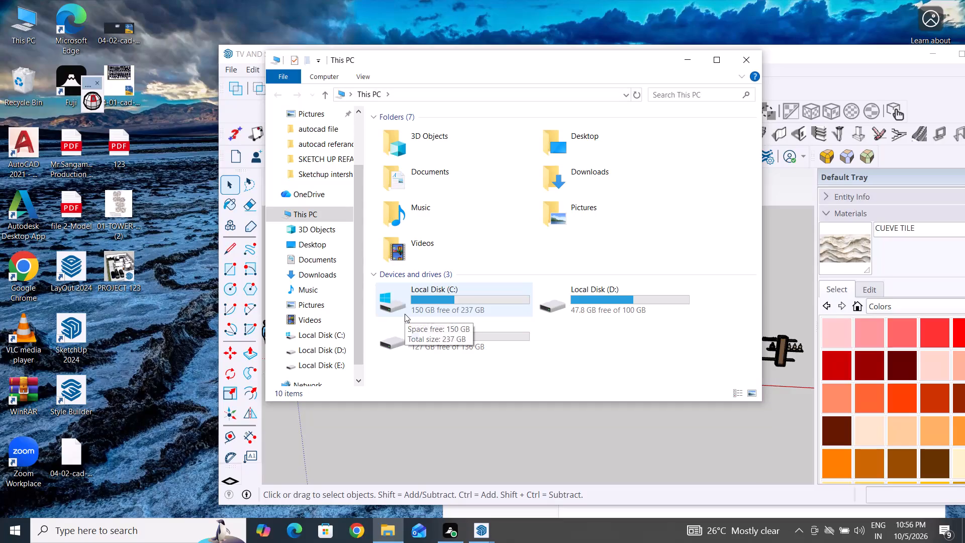
pyautogui.doubleClick(325, 156)
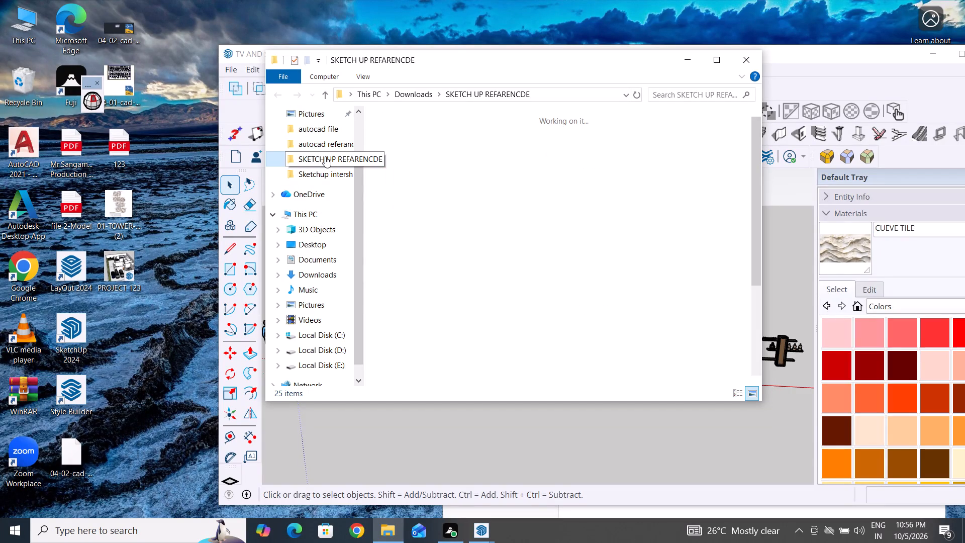
pyautogui.scroll(-5, 498, 296)
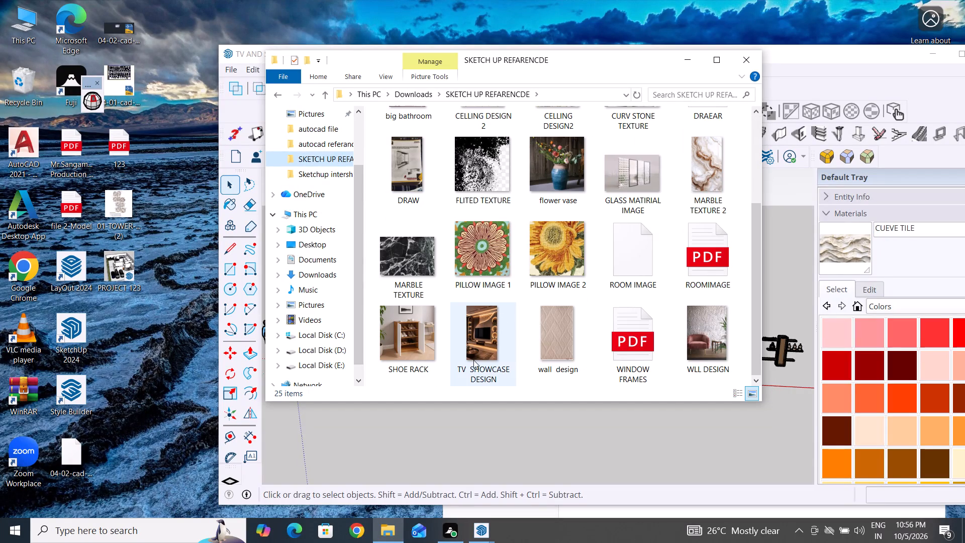
pyautogui.click(495, 343)
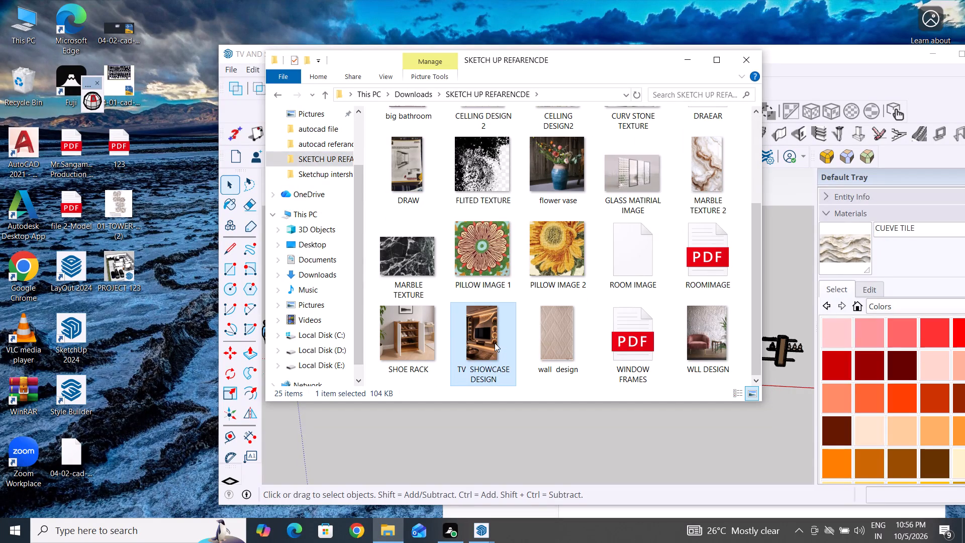
pyautogui.scroll(3, 495, 343)
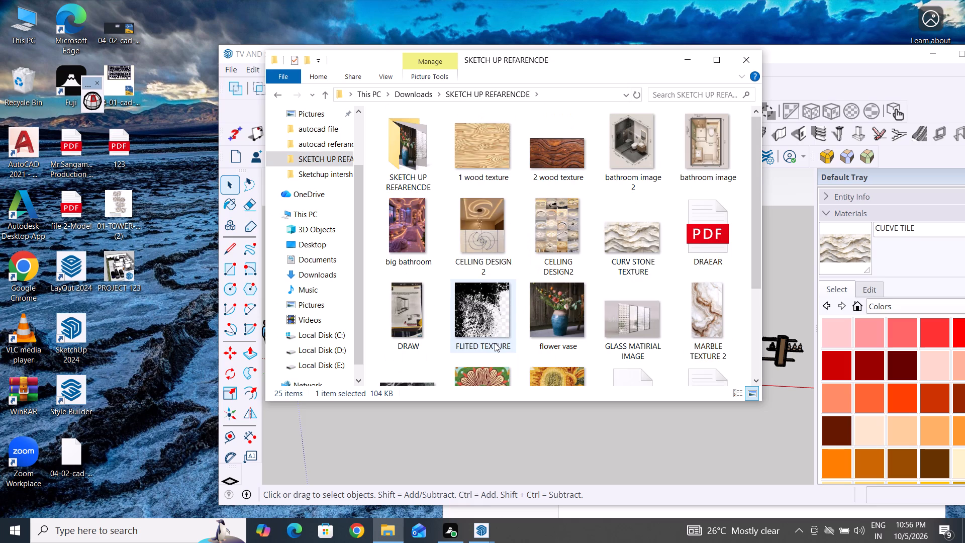
pyautogui.scroll(2, 483, 335)
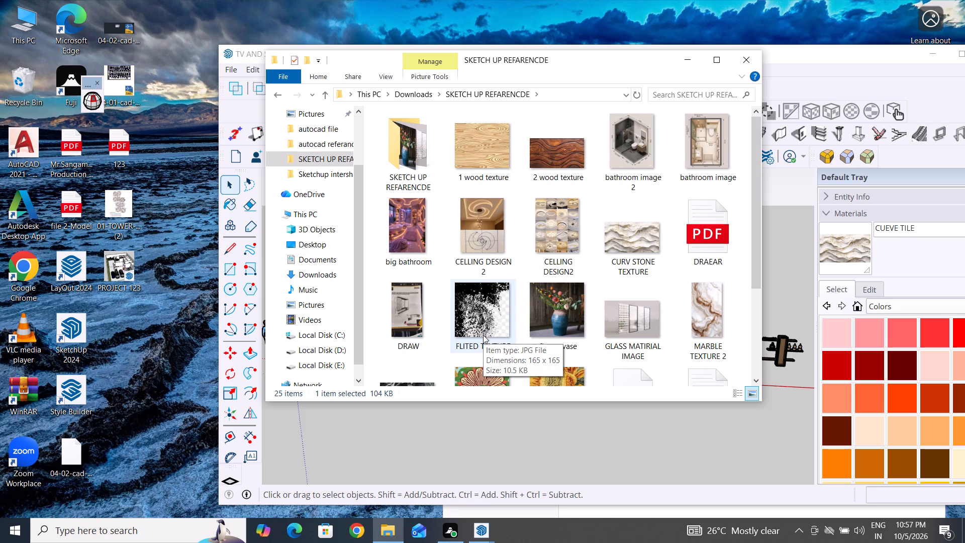
pyautogui.scroll(2, 483, 335)
pyautogui.scroll(-2, 483, 335)
pyautogui.doubleClick(483, 335)
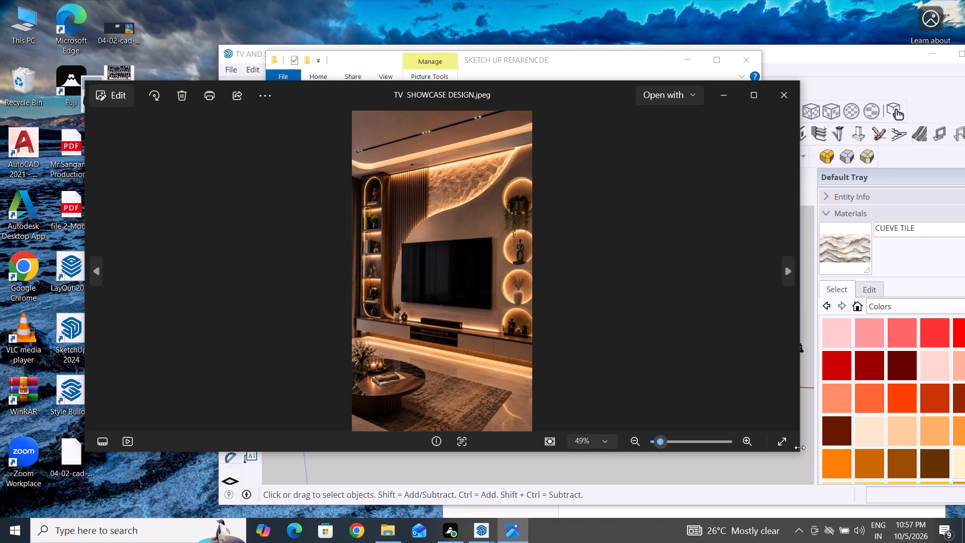
pyautogui.moveTo(802, 418); pyautogui.dragTo(400, 348)
pyautogui.click(744, 57)
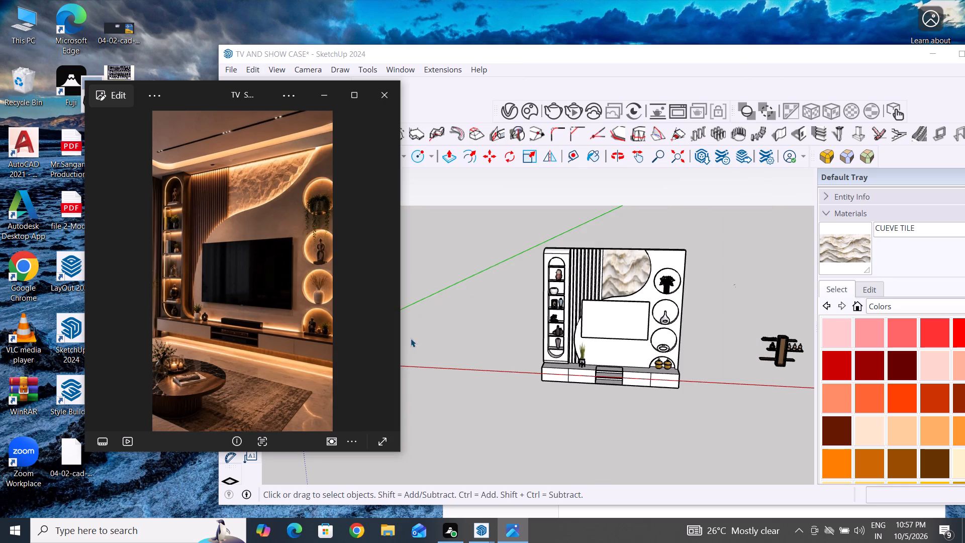
# Arrange the reference photo and the SketchUp window side by side, with the TV unit seen from the front.
pyautogui.scroll(1, 674, 304)
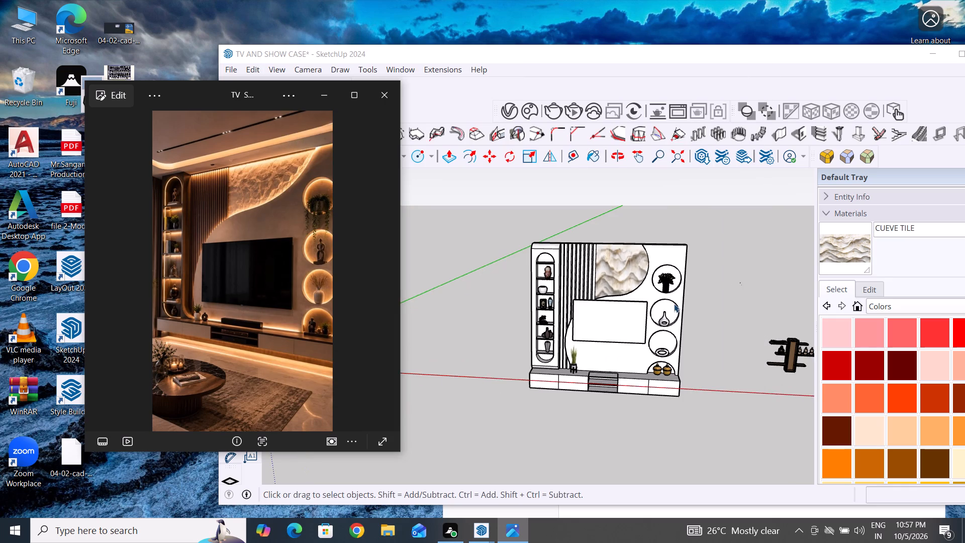
pyautogui.scroll(2, 674, 304)
pyautogui.moveTo(615, 399); pyautogui.dragTo(623, 356, button='middle')
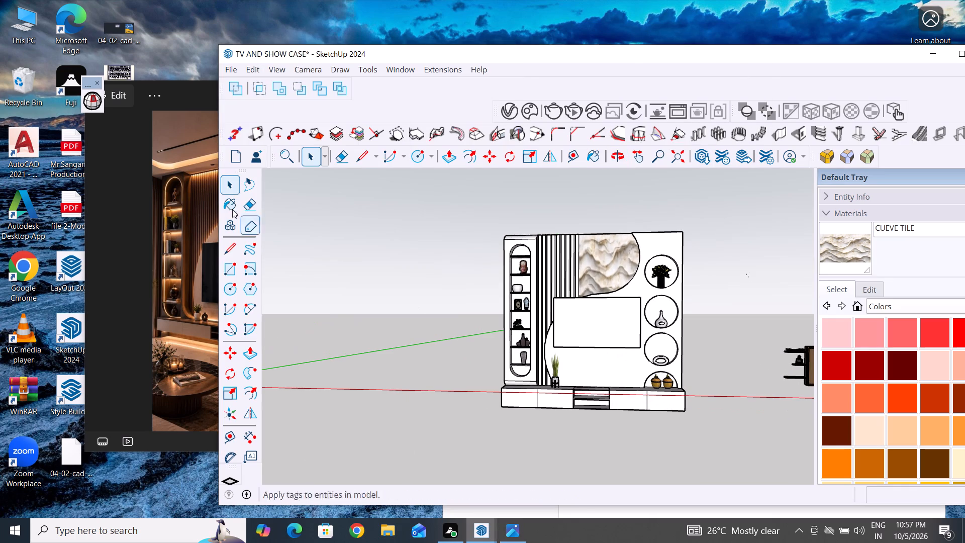
pyautogui.click(188, 88)
pyautogui.moveTo(195, 88); pyautogui.dragTo(179, 88)
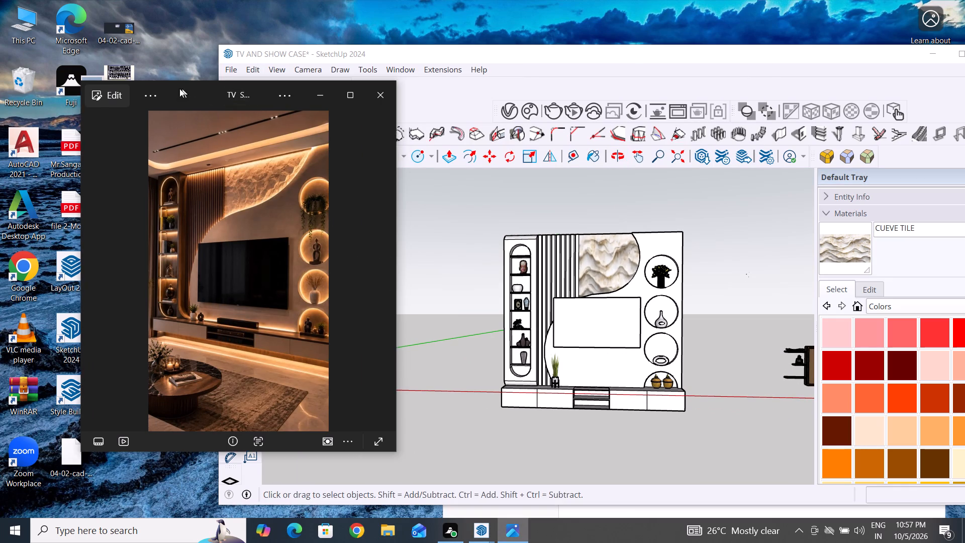
pyautogui.moveTo(179, 88); pyautogui.dragTo(91, 81)
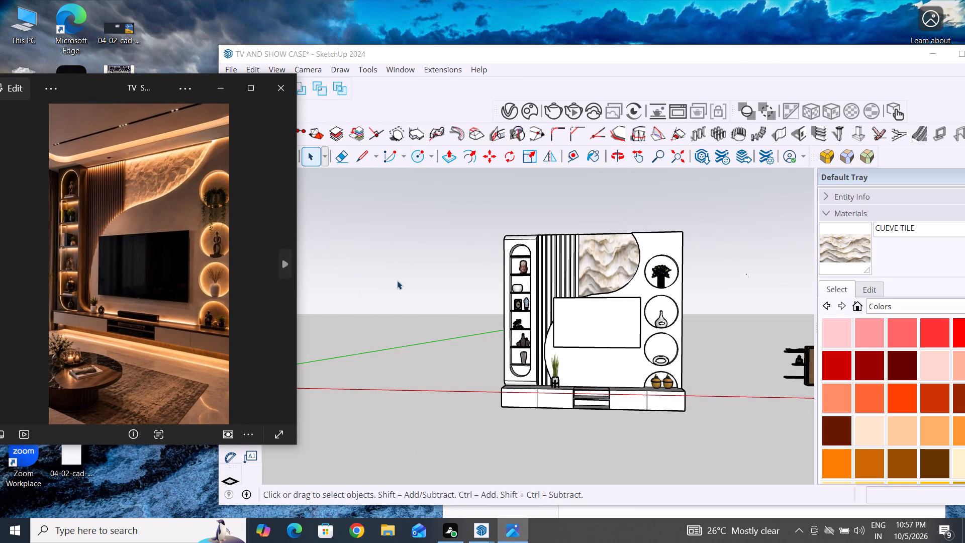
pyautogui.moveTo(522, 49); pyautogui.dragTo(678, 64)
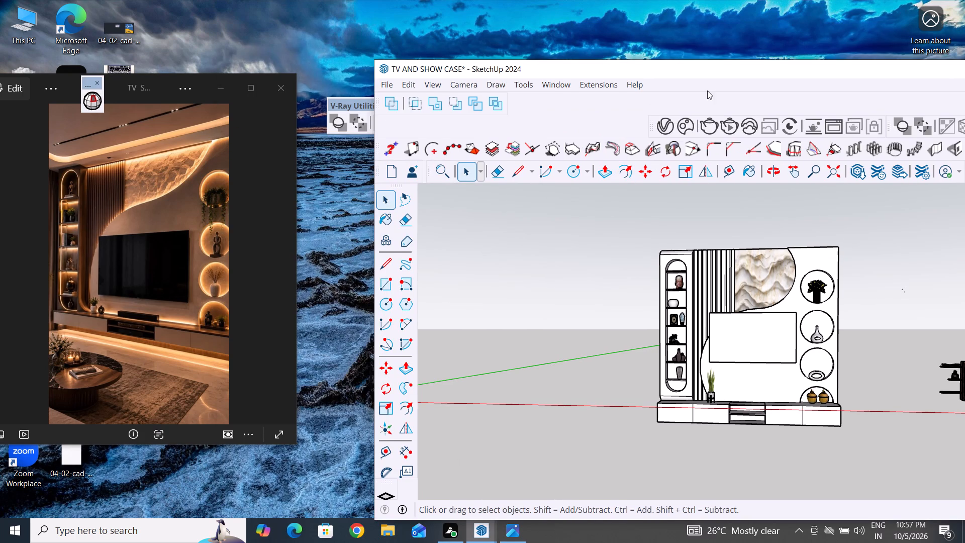
pyautogui.moveTo(727, 74); pyautogui.dragTo(713, 58)
# Compare the model's fluted panel and stone tile area with the same area of the reference photo.
pyautogui.scroll(-3, 732, 221)
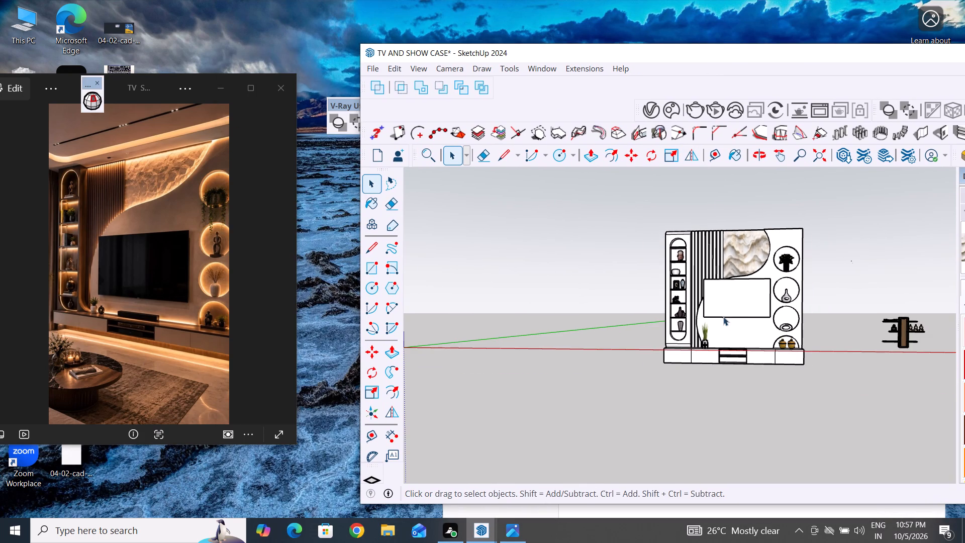
pyautogui.scroll(3, 717, 297)
pyautogui.scroll(10, 724, 241)
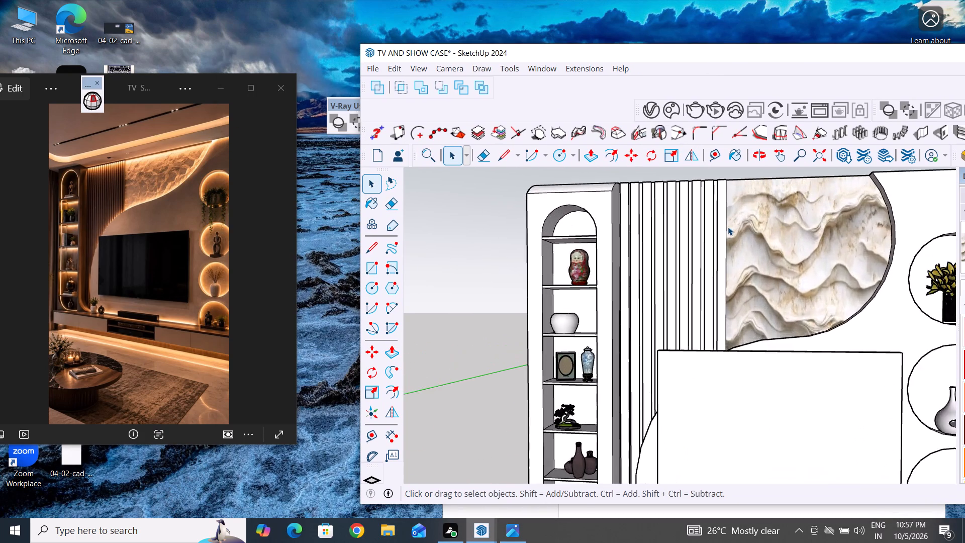
pyautogui.scroll(3, 728, 227)
pyautogui.moveTo(633, 296); pyautogui.dragTo(698, 353, button='middle')
pyautogui.scroll(4, 747, 314)
pyautogui.scroll(-4, 752, 304)
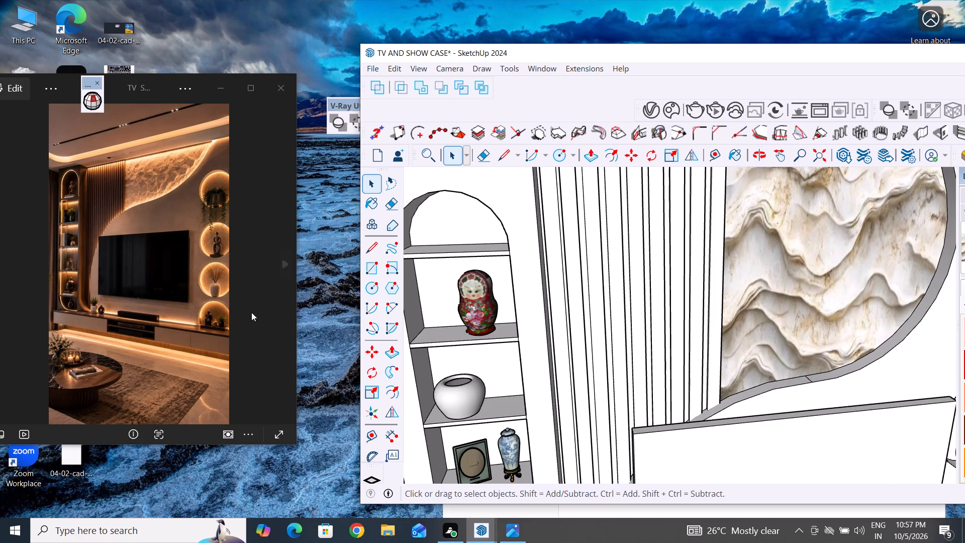
pyautogui.click(150, 245)
pyautogui.scroll(15, 79, 226)
pyautogui.moveTo(93, 205); pyautogui.dragTo(177, 294, button='middle')
pyautogui.scroll(-6, 178, 270)
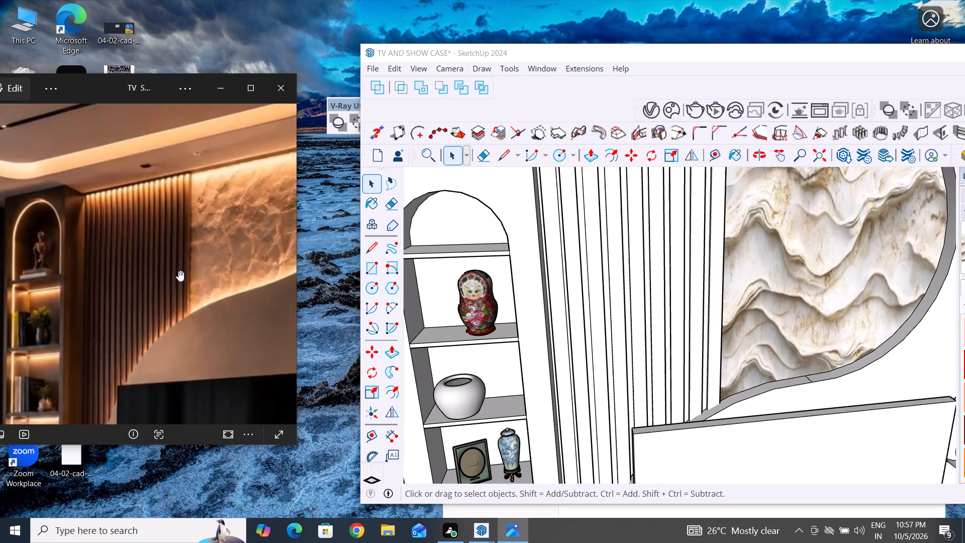
pyautogui.scroll(-9, 178, 270)
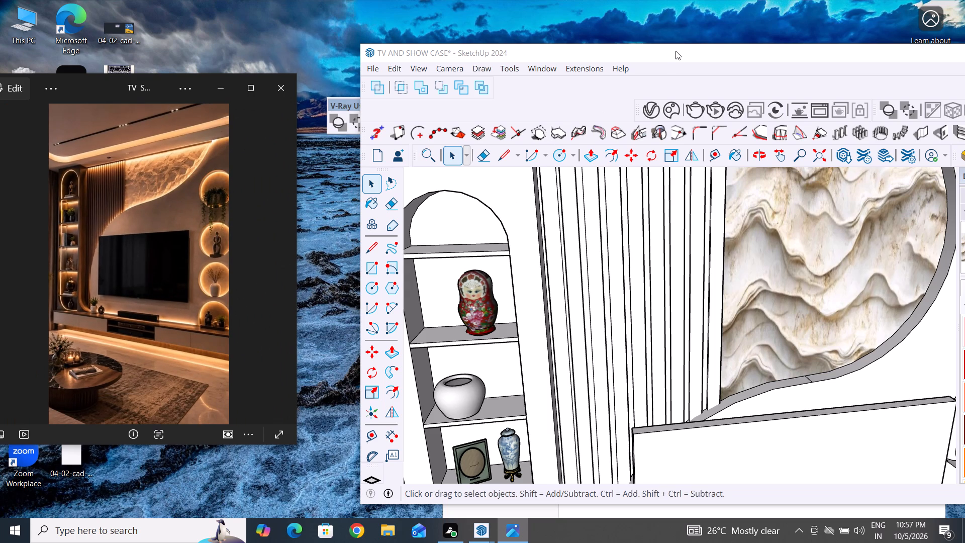
# Reposition the SketchUp window over part of the reference photo so its V-Ray tools and Materials tray are fully on screen.
pyautogui.moveTo(681, 55); pyautogui.dragTo(527, 16)
pyautogui.scroll(-3, 521, 193)
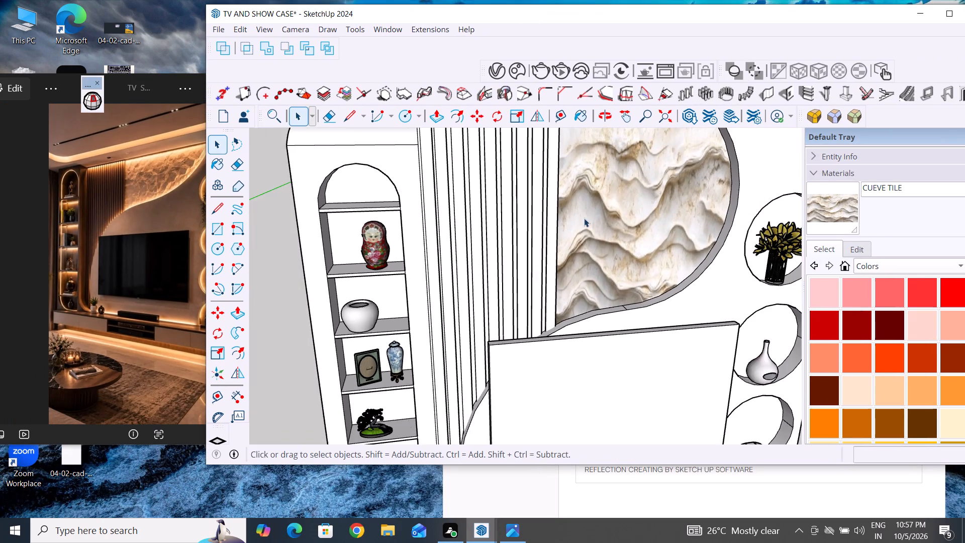
pyautogui.scroll(-17, 587, 227)
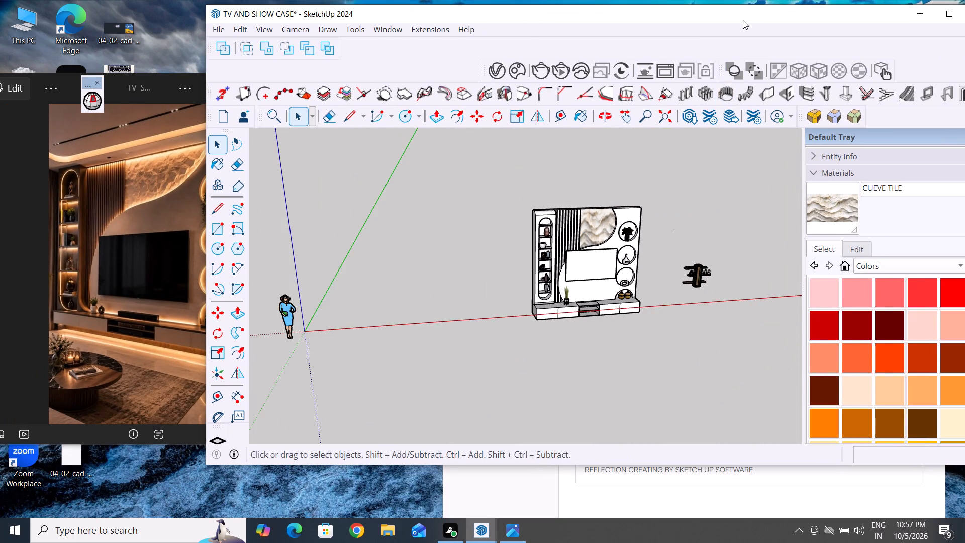
pyautogui.moveTo(745, 17); pyautogui.dragTo(644, 23)
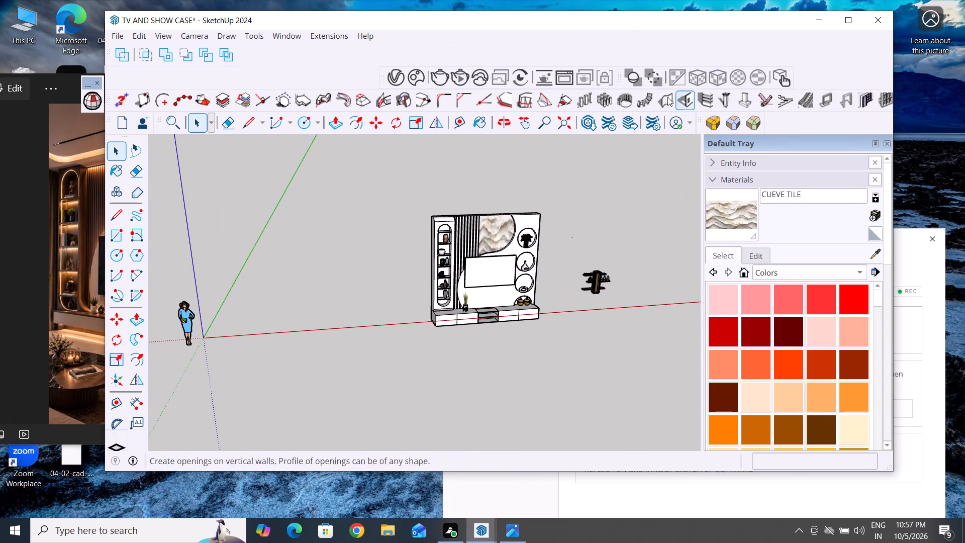
# Reopen the V-Ray Asset Editor and create a new Generic material.
pyautogui.click(399, 82)
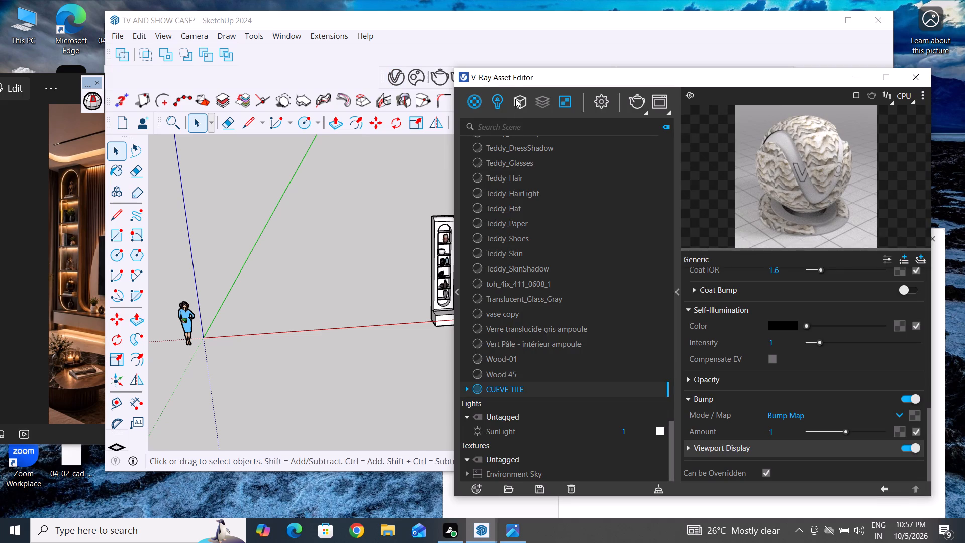
pyautogui.rightClick(472, 100)
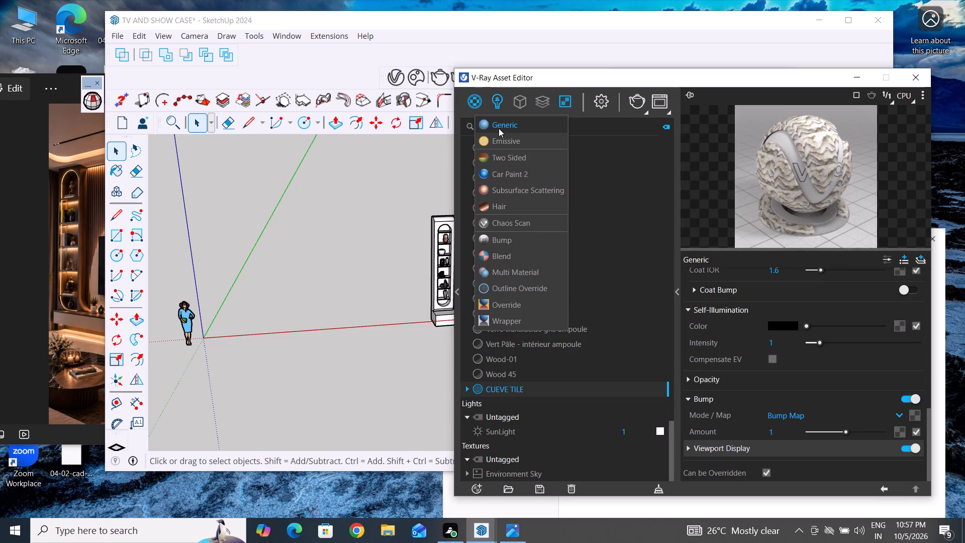
pyautogui.click(501, 127)
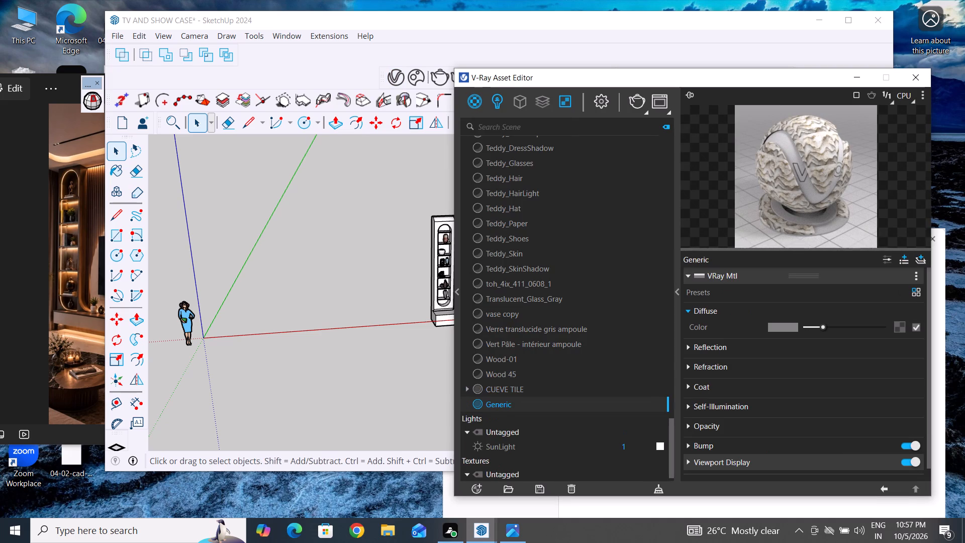
# Rename the new Generic material as WOOD TEXTURE.
pyautogui.rightClick(516, 402)
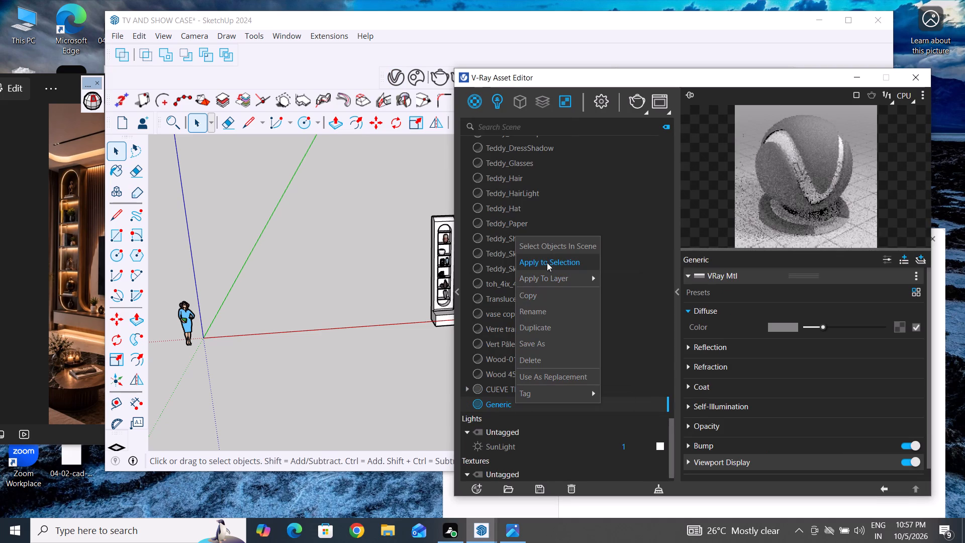
pyautogui.click(558, 311)
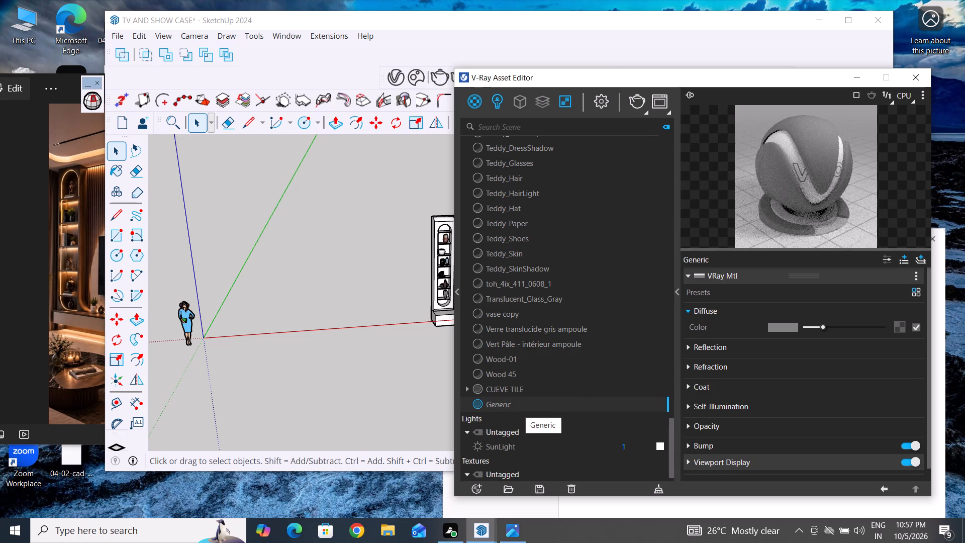
pyautogui.press('BackSpace')
pyautogui.press('BackSpace')
pyautogui.press('BackSpace')
pyautogui.press('BackSpace')
pyautogui.press('BackSpace')
pyautogui.press('BackSpace')
pyautogui.press('BackSpace')
pyautogui.press('BackSpace')
pyautogui.press('BackSpace')
pyautogui.press('BackSpace')
pyautogui.press('BackSpace')
pyautogui.press('BackSpace')
pyautogui.press('BackSpace')
pyautogui.press('BackSpace')
pyautogui.press('BackSpace')
pyautogui.press('BackSpace')
pyautogui.press('BackSpace')
pyautogui.press('BackSpace')
pyautogui.press('BackSpace')
pyautogui.press('BackSpace')
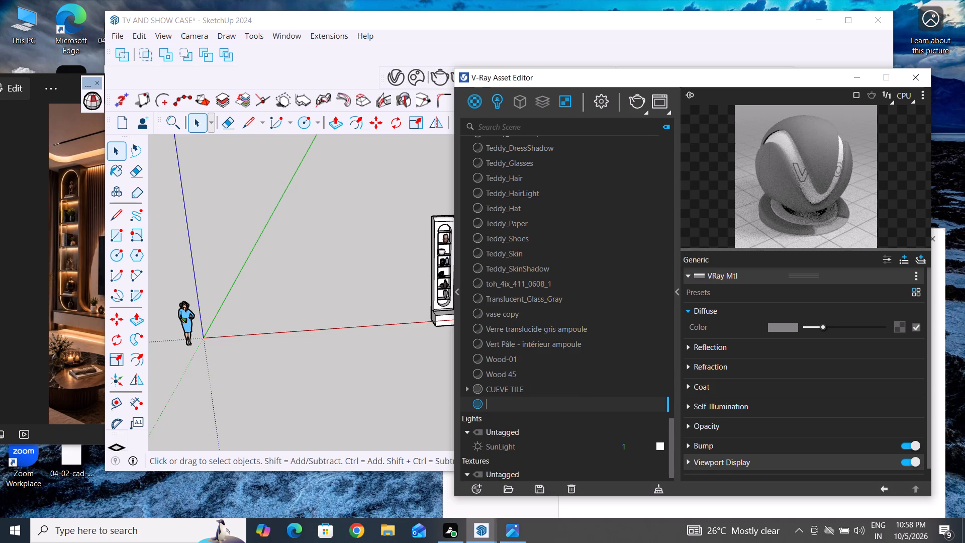
pyautogui.write('WOOD TEX')
pyautogui.write('TURE')
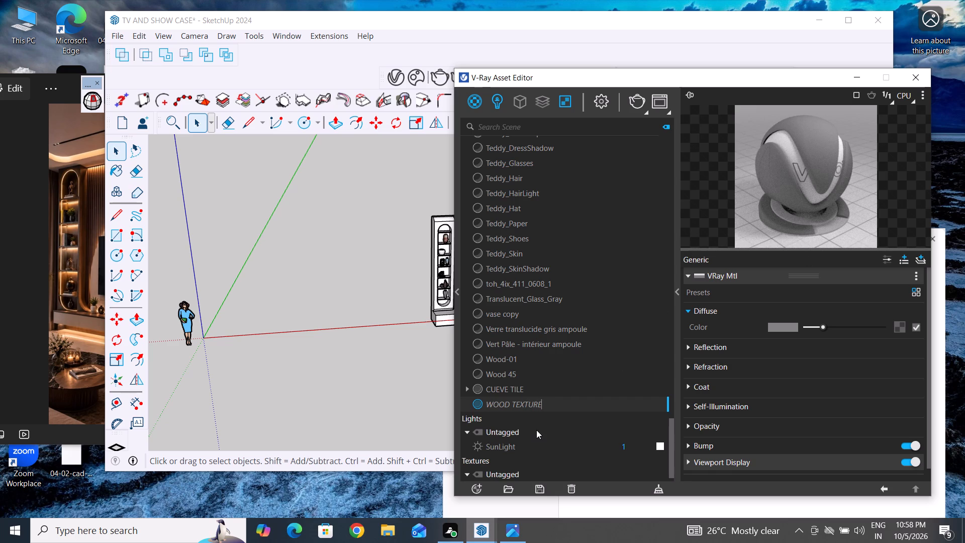
pyautogui.click(536, 430)
pyautogui.click(387, 366)
# Load the "2 wood texture" image from the SKETCH UP REFARENCDE folder as a bitmap for WOOD TEXTURE's diffuse color.
pyautogui.scroll(4, 424, 316)
pyautogui.scroll(-8, 372, 330)
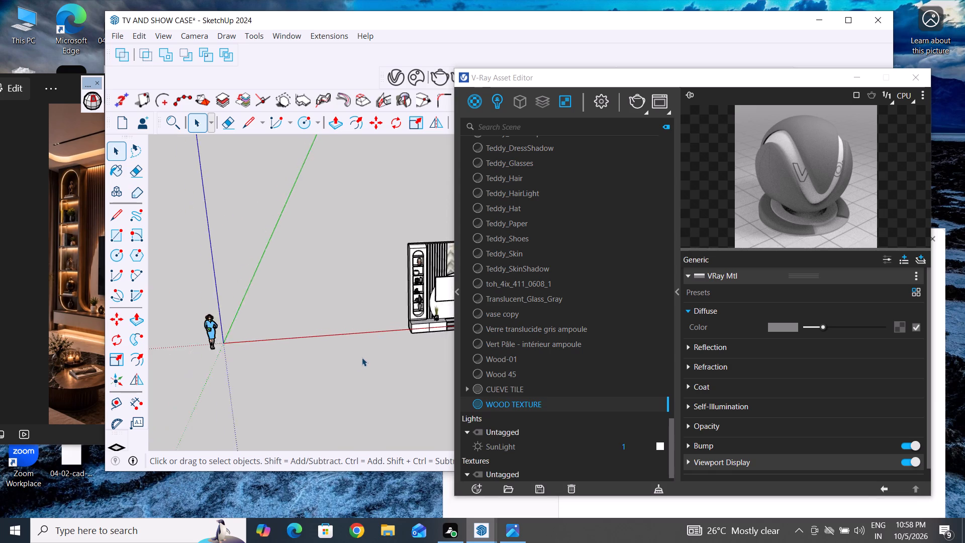
pyautogui.scroll(-6, 362, 357)
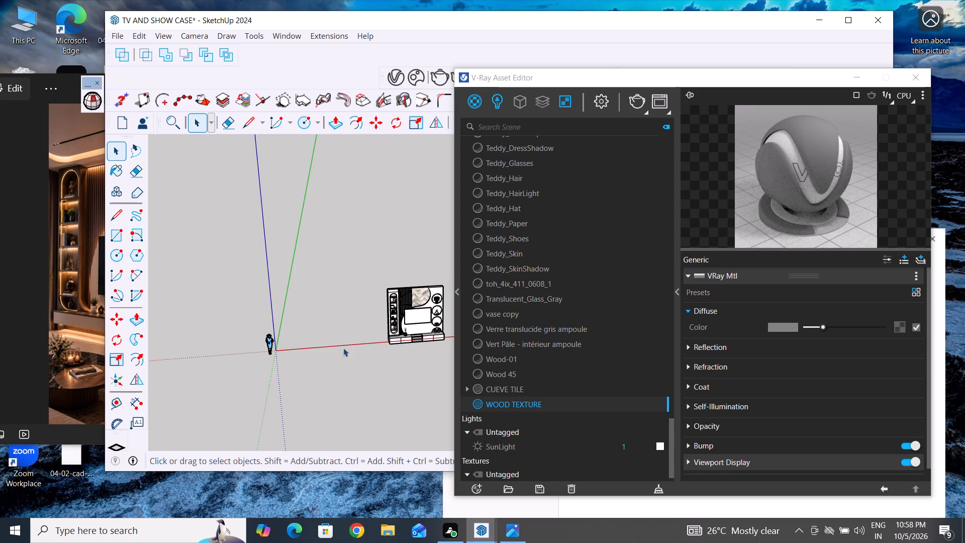
pyautogui.scroll(-5, 328, 375)
pyautogui.scroll(8, 393, 359)
pyautogui.moveTo(432, 305); pyautogui.dragTo(337, 241, button='middle')
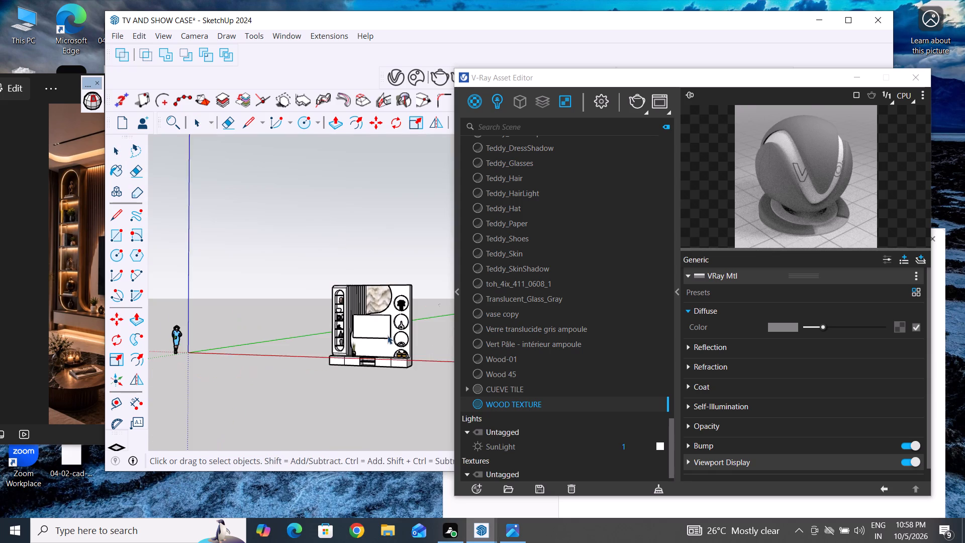
pyautogui.scroll(9, 388, 332)
pyautogui.moveTo(331, 338); pyautogui.dragTo(357, 375, button='middle')
pyautogui.rightClick(556, 402)
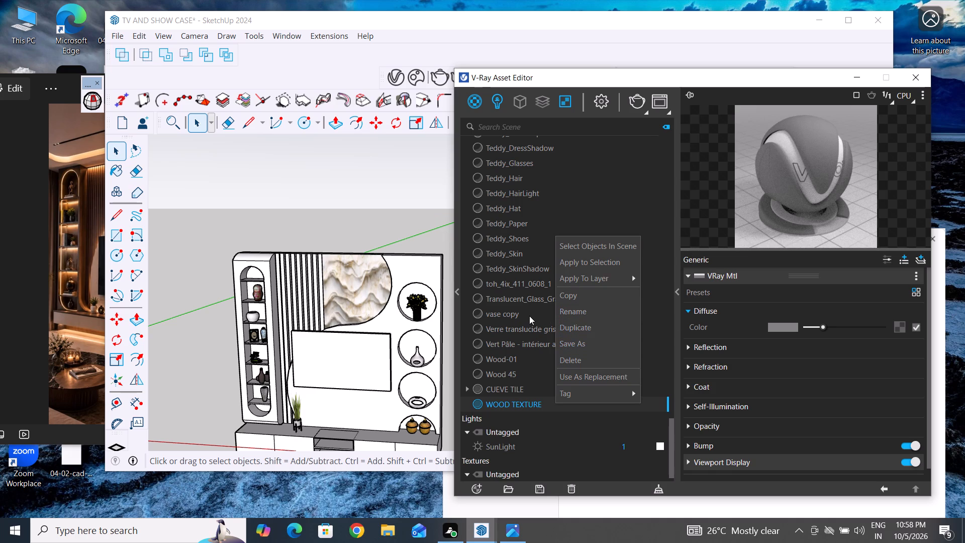
pyautogui.click(394, 205)
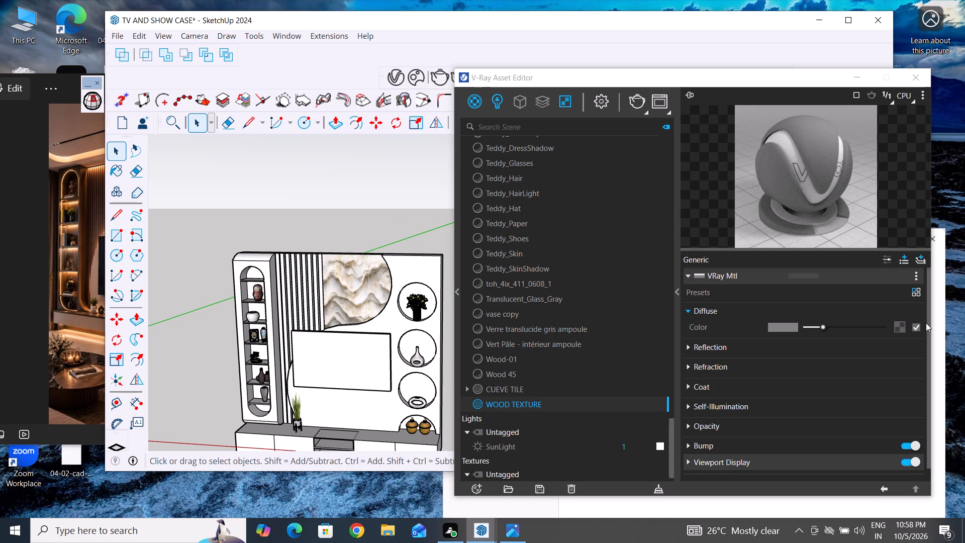
pyautogui.click(902, 326)
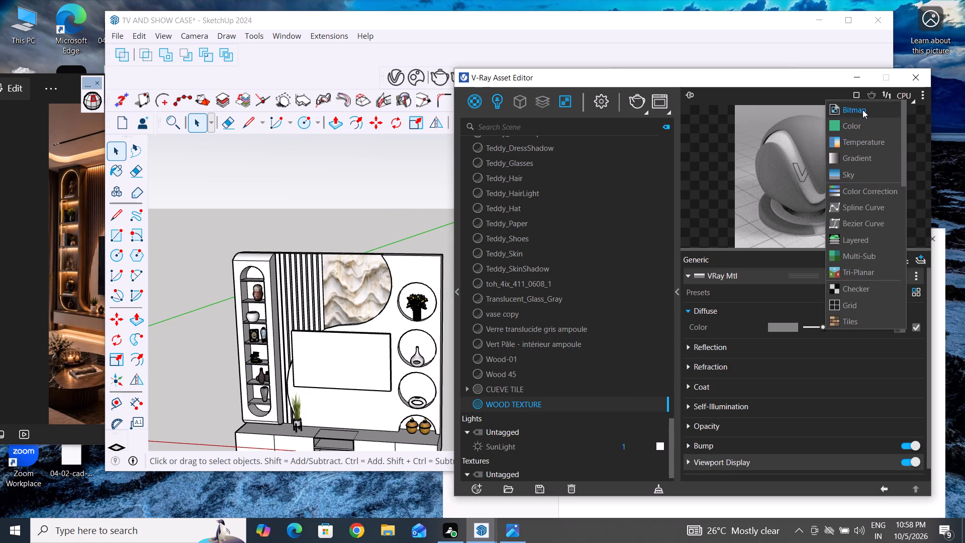
pyautogui.click(862, 109)
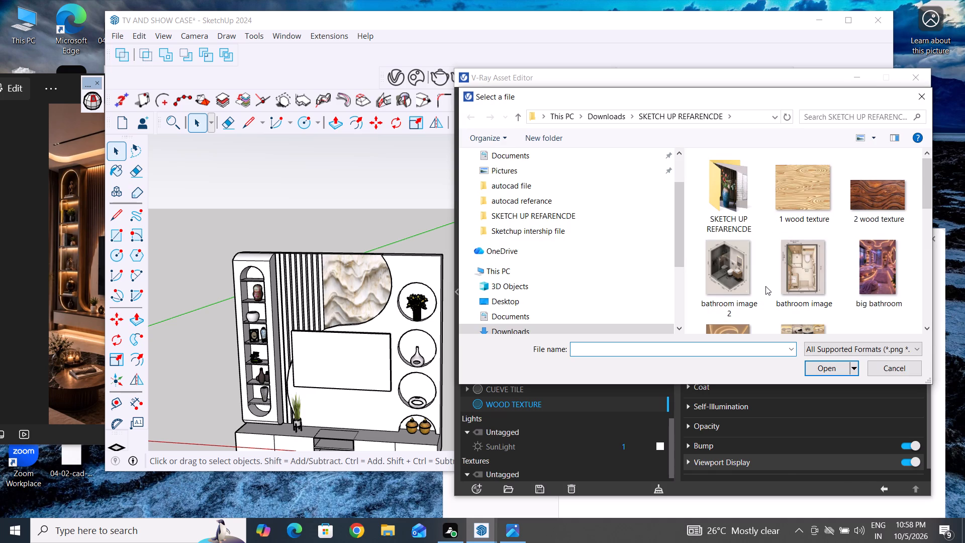
pyautogui.scroll(-3, 765, 286)
pyautogui.scroll(3, 765, 286)
pyautogui.click(872, 190)
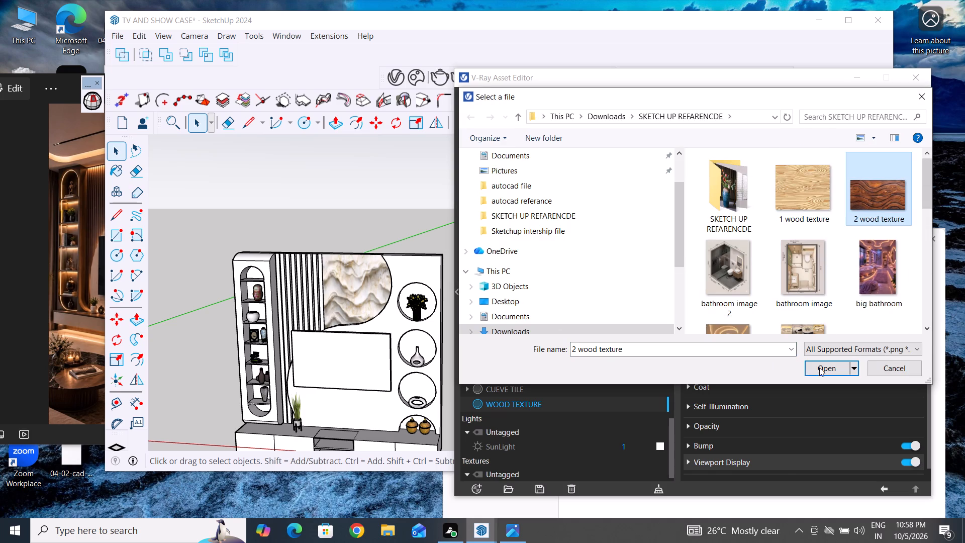
pyautogui.click(827, 368)
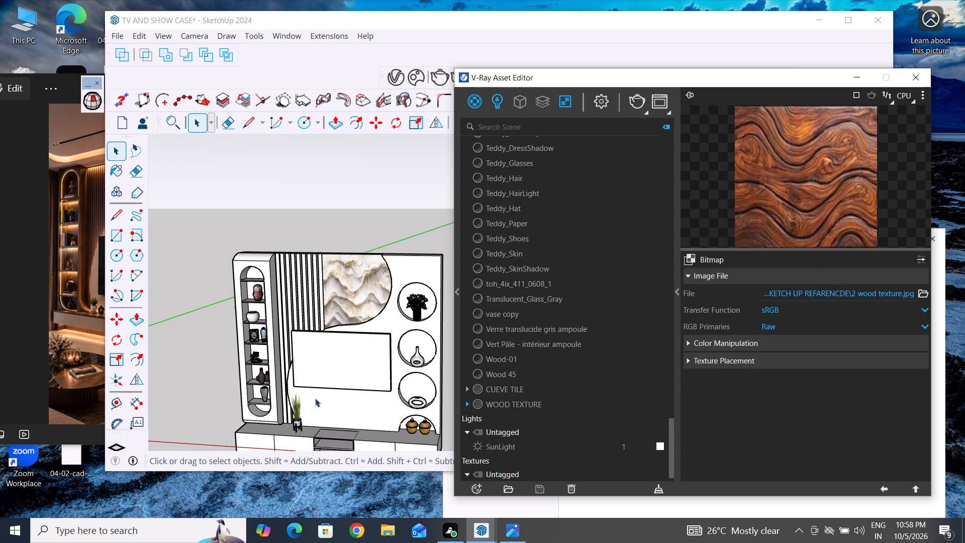
# Select the front faces of all nine vertical slats beside the stone tile and apply the WOOD TEXTURE material to them.
pyautogui.scroll(10, 281, 294)
pyautogui.moveTo(302, 291); pyautogui.dragTo(412, 323, button='middle')
pyautogui.scroll(6, 395, 283)
pyautogui.moveTo(389, 288); pyautogui.dragTo(358, 285, button='middle')
pyautogui.scroll(-10, 360, 285)
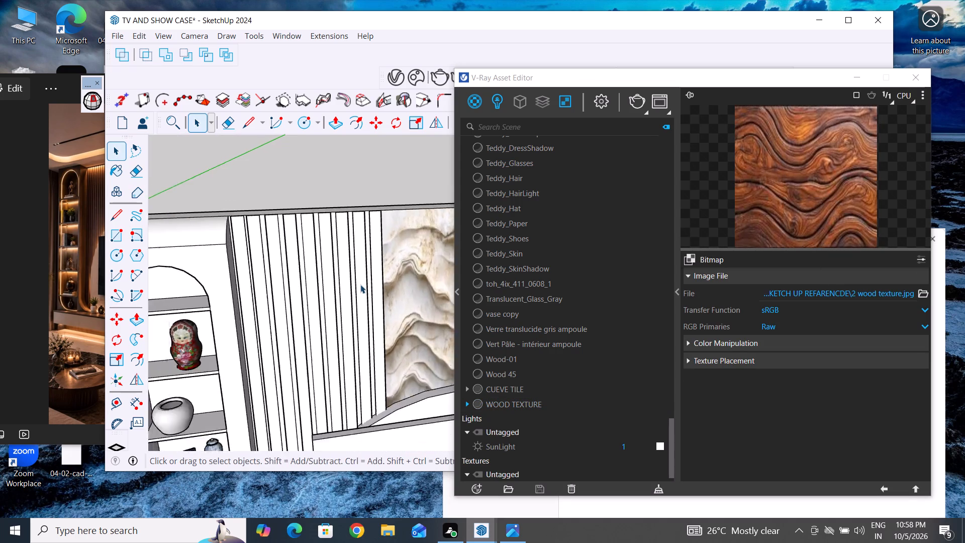
pyautogui.scroll(-1, 360, 285)
pyautogui.scroll(5, 335, 317)
pyautogui.keyDown('ctrl'); pyautogui.click(397, 264); pyautogui.keyUp('ctrl')
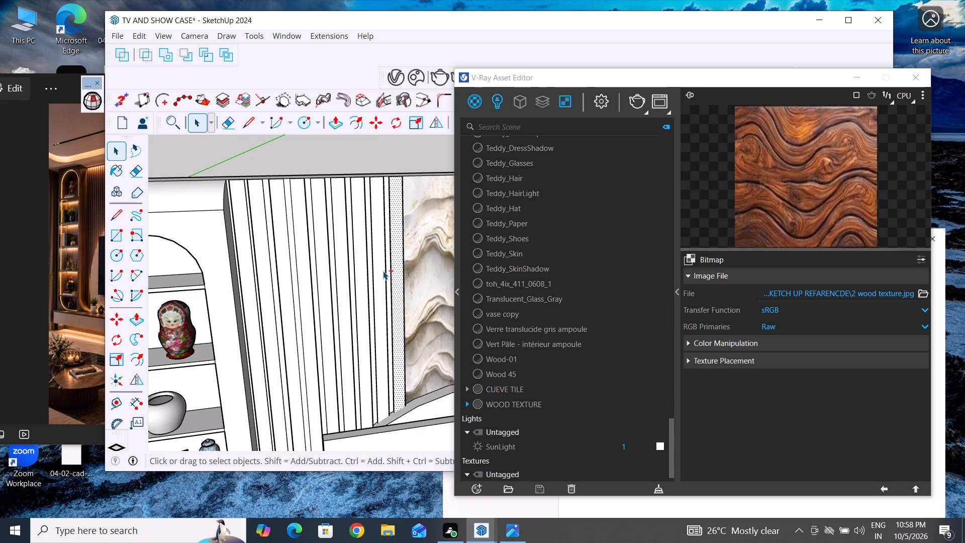
pyautogui.keyDown('ctrl'); pyautogui.click(380, 269); pyautogui.keyUp('ctrl')
pyautogui.keyDown('ctrl'); pyautogui.click(362, 274); pyautogui.keyUp('ctrl')
pyautogui.keyDown('ctrl'); pyautogui.click(343, 279); pyautogui.keyUp('ctrl')
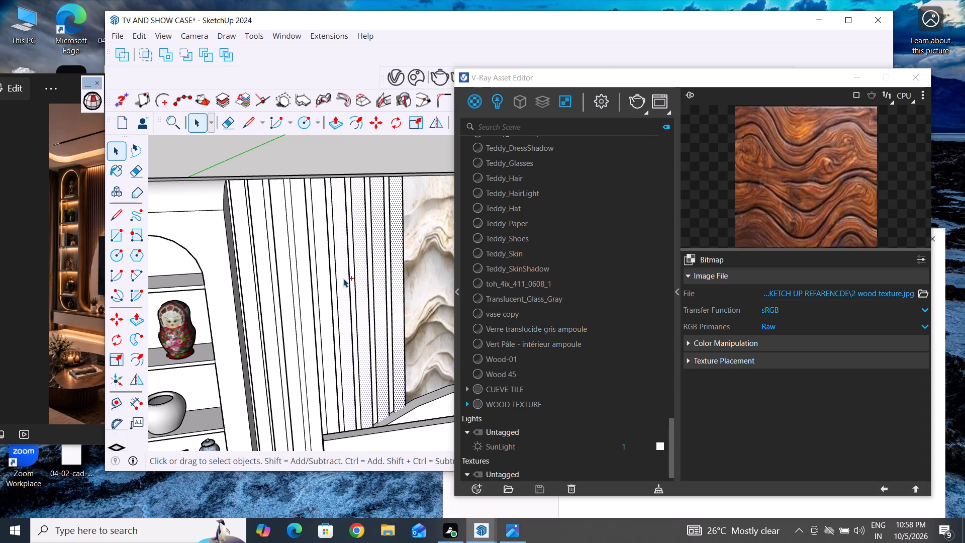
pyautogui.keyDown('ctrl'); pyautogui.click(325, 284); pyautogui.keyUp('ctrl')
pyautogui.keyDown('ctrl'); pyautogui.click(304, 290); pyautogui.keyUp('ctrl')
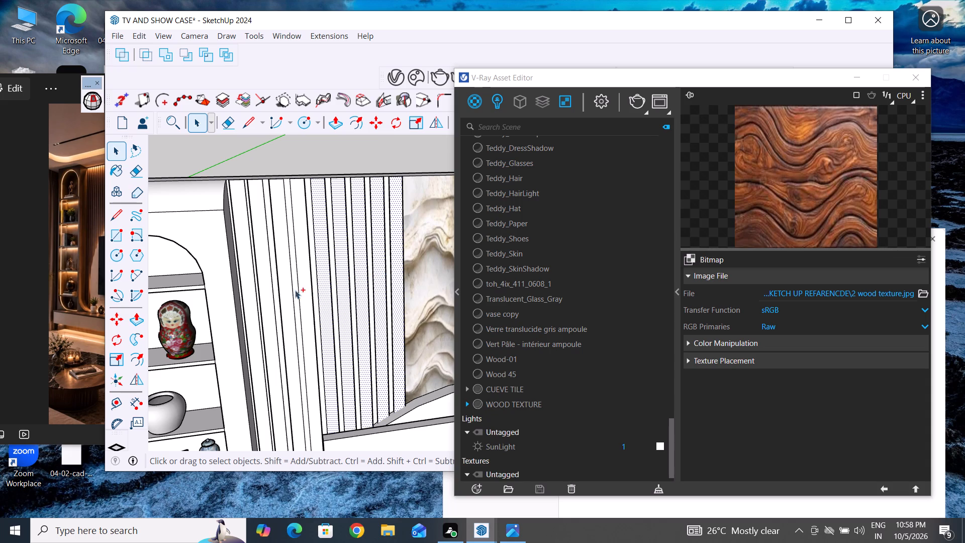
pyautogui.keyDown('ctrl'); pyautogui.click(284, 292); pyautogui.keyUp('ctrl')
pyautogui.keyDown('ctrl'); pyautogui.click(265, 294); pyautogui.keyUp('ctrl')
pyautogui.keyDown('ctrl'); pyautogui.click(248, 291); pyautogui.keyUp('ctrl')
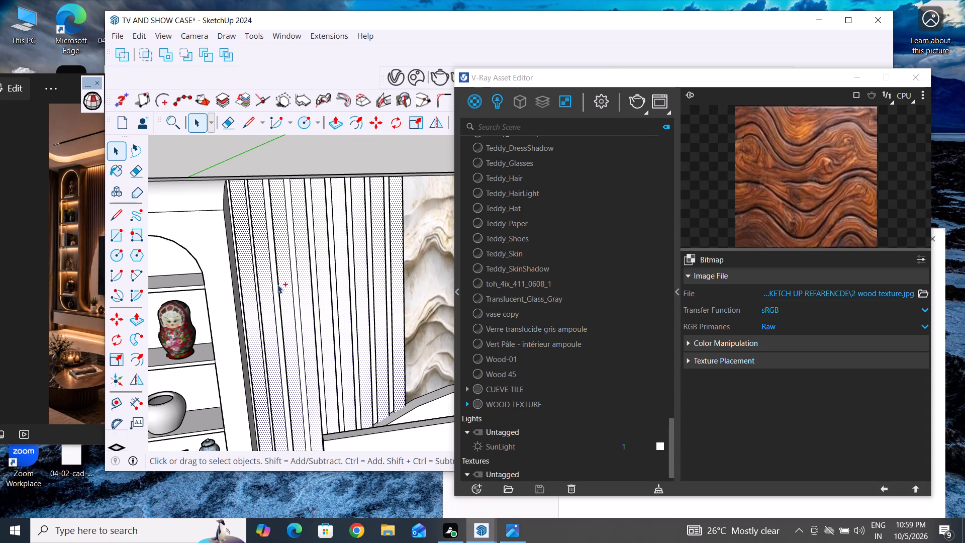
pyautogui.rightClick(519, 405)
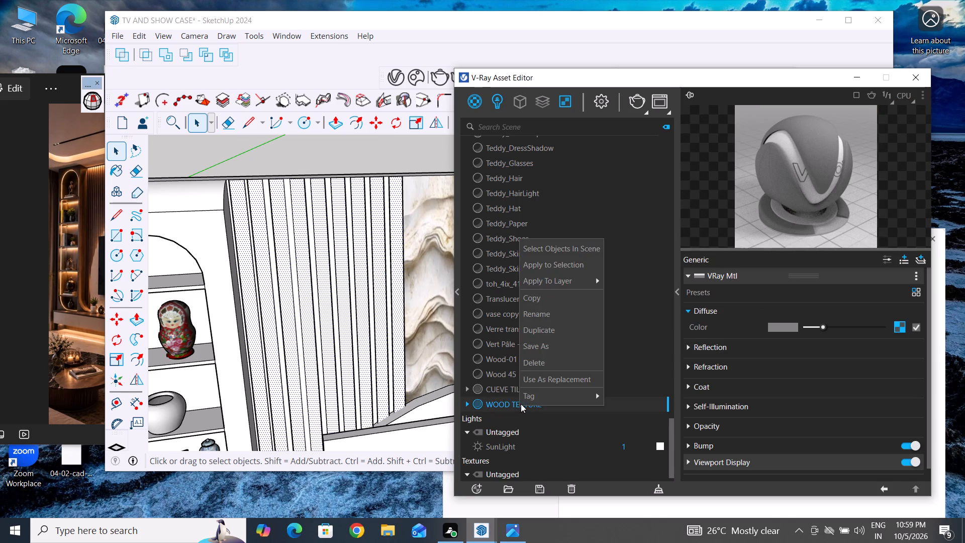
pyautogui.click(557, 283)
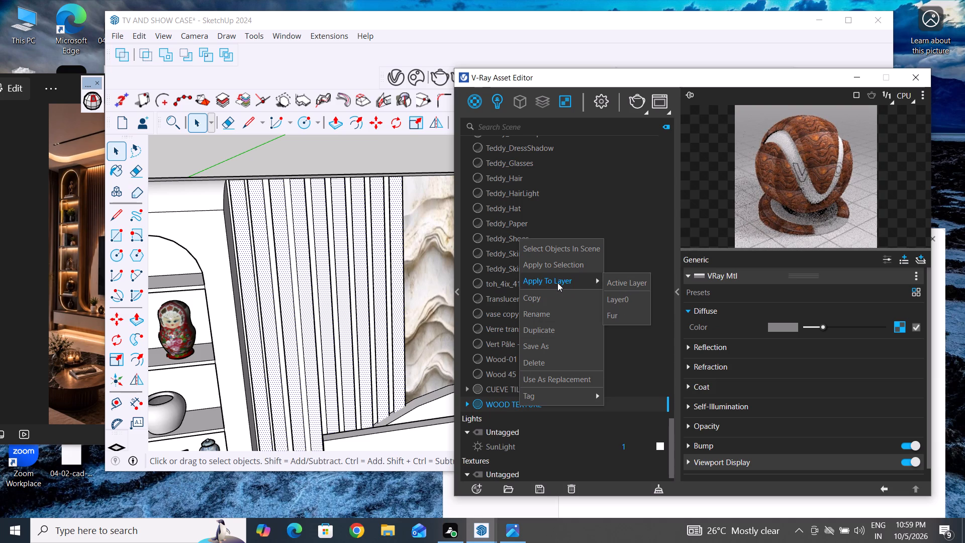
pyautogui.click(575, 264)
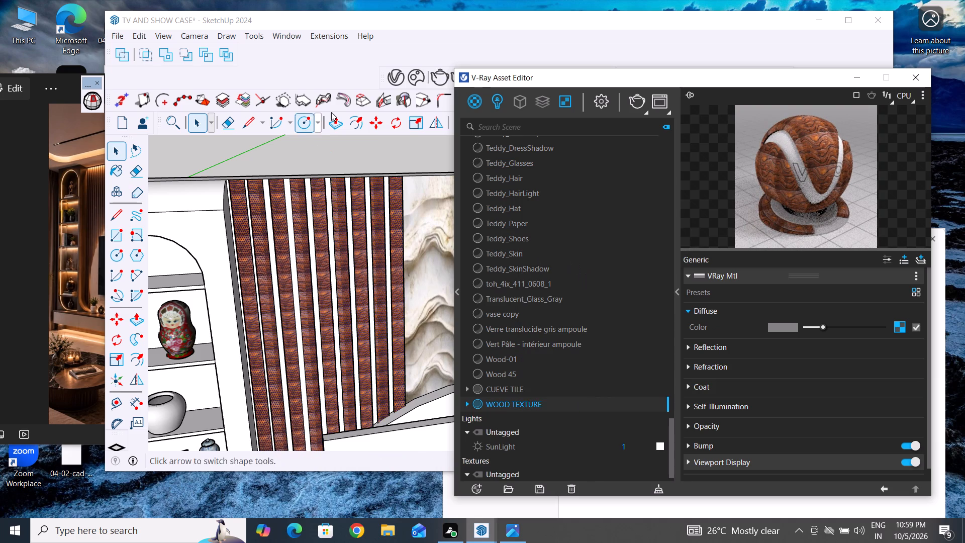
# Apply V-Ray's fitted tri-planar projection to the wood texture on the selected slats, with the Asset Editor moved aside.
pyautogui.scroll(-5, 355, 162)
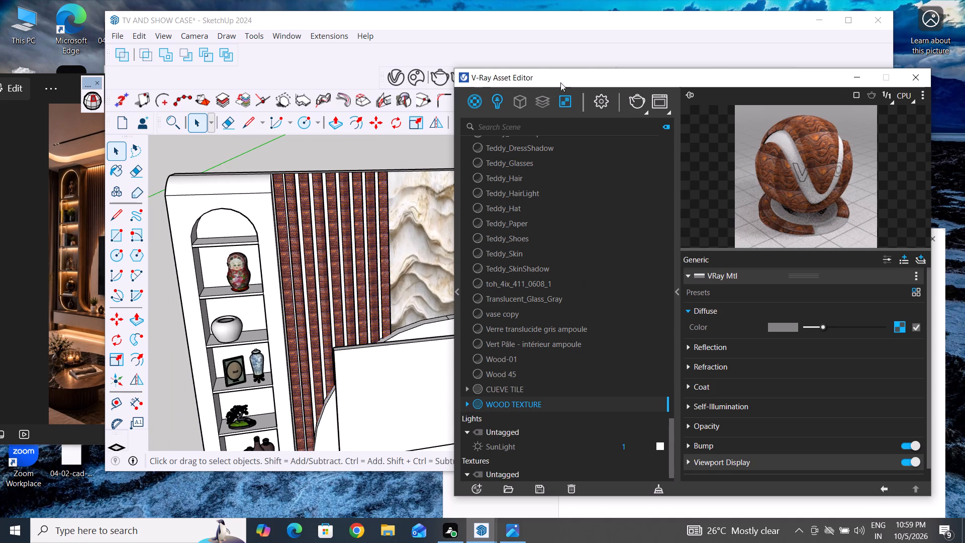
pyautogui.moveTo(568, 78); pyautogui.dragTo(844, 154)
pyautogui.click(717, 78)
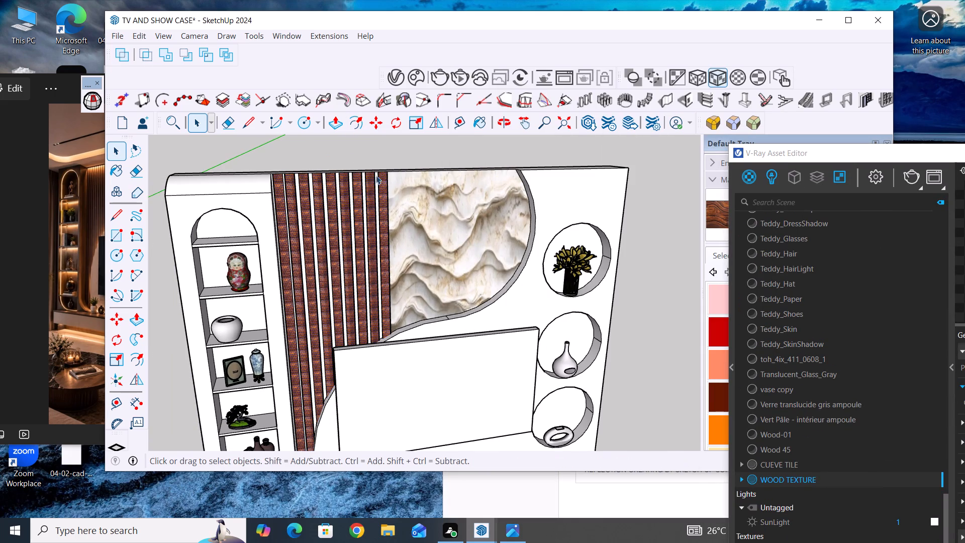
pyautogui.scroll(4, 379, 179)
pyautogui.click(430, 142)
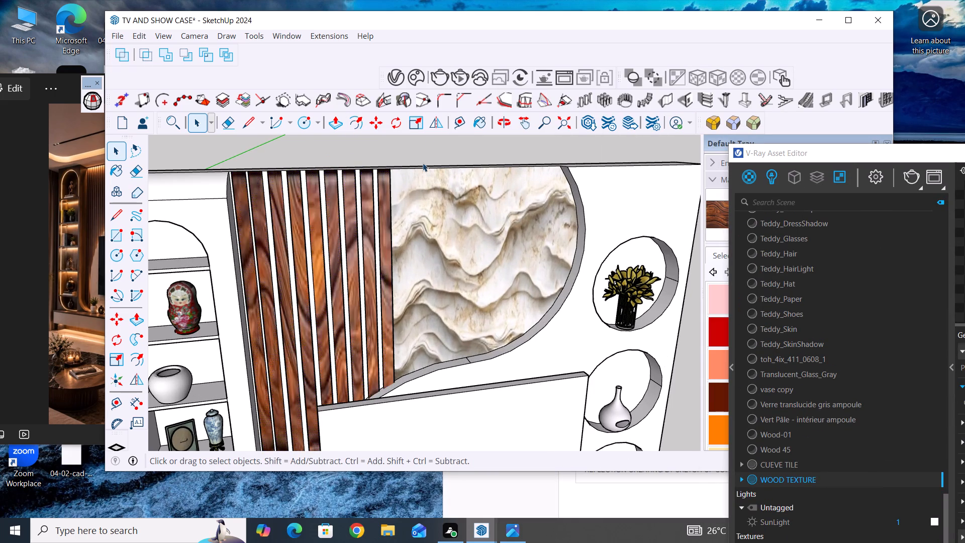
# Examine the wood texture on the slats, in the full front view of the TV unit and close up.
pyautogui.scroll(-11, 423, 163)
pyautogui.moveTo(428, 325); pyautogui.dragTo(379, 301, button='middle')
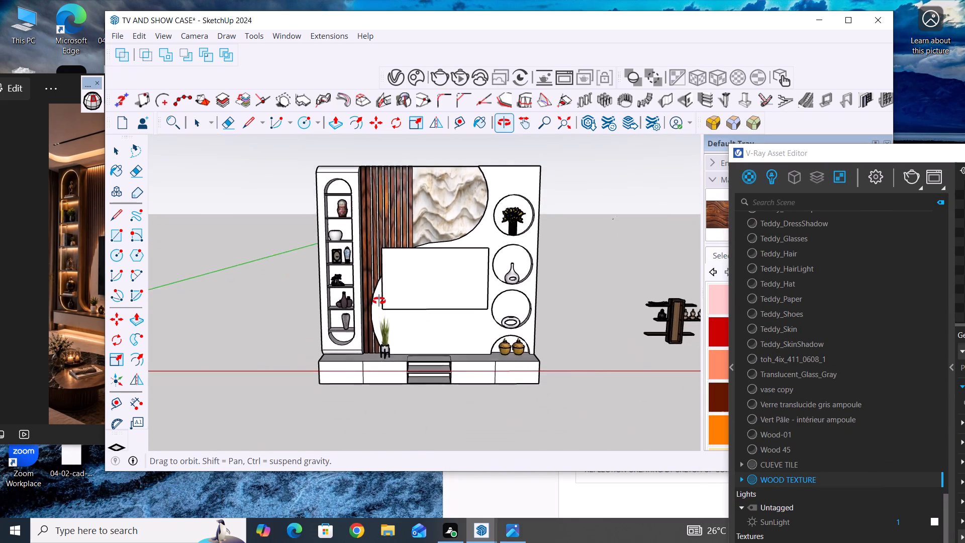
pyautogui.moveTo(379, 301); pyautogui.dragTo(379, 304, button='middle')
pyautogui.scroll(-1, 541, 295)
pyautogui.click(601, 235)
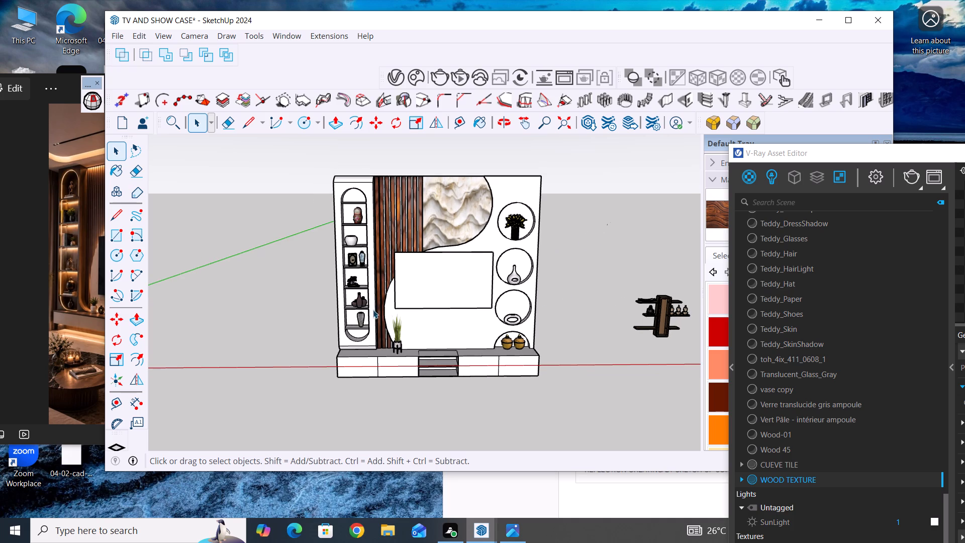
pyautogui.scroll(-5, 373, 310)
pyautogui.moveTo(831, 155); pyautogui.dragTo(677, 117)
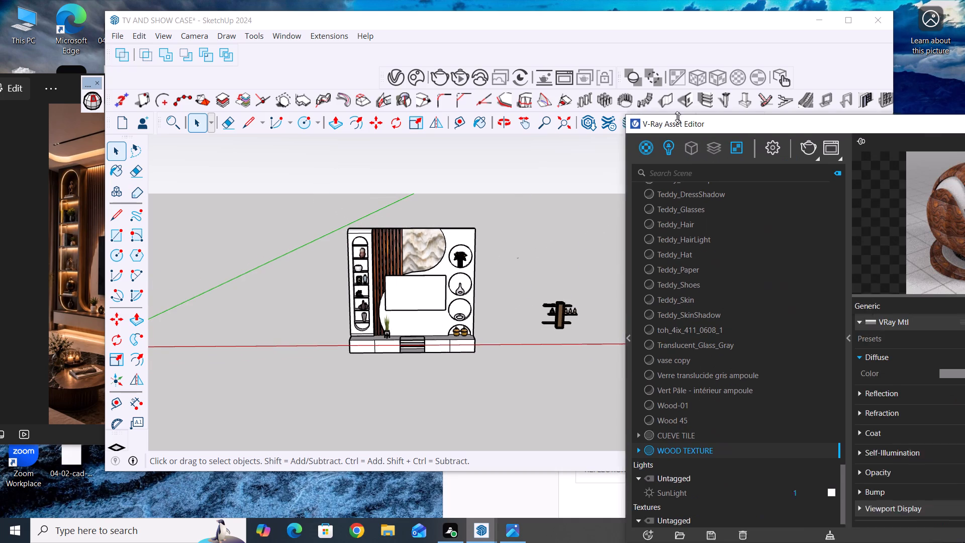
pyautogui.moveTo(677, 117); pyautogui.dragTo(648, 93)
pyautogui.scroll(5, 459, 199)
pyautogui.scroll(10, 328, 303)
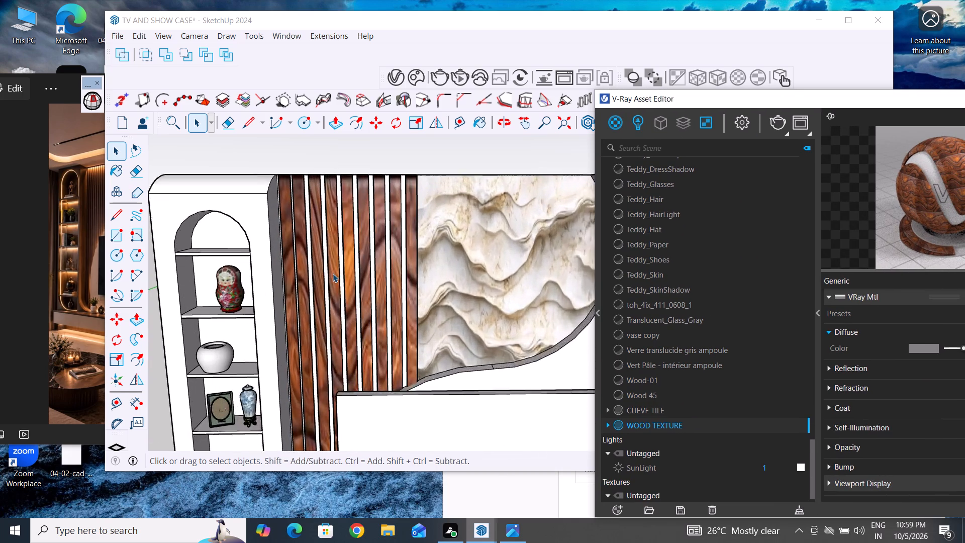
pyautogui.scroll(1, 333, 274)
pyautogui.moveTo(354, 277); pyautogui.dragTo(360, 382, button='middle')
pyautogui.scroll(4, 394, 185)
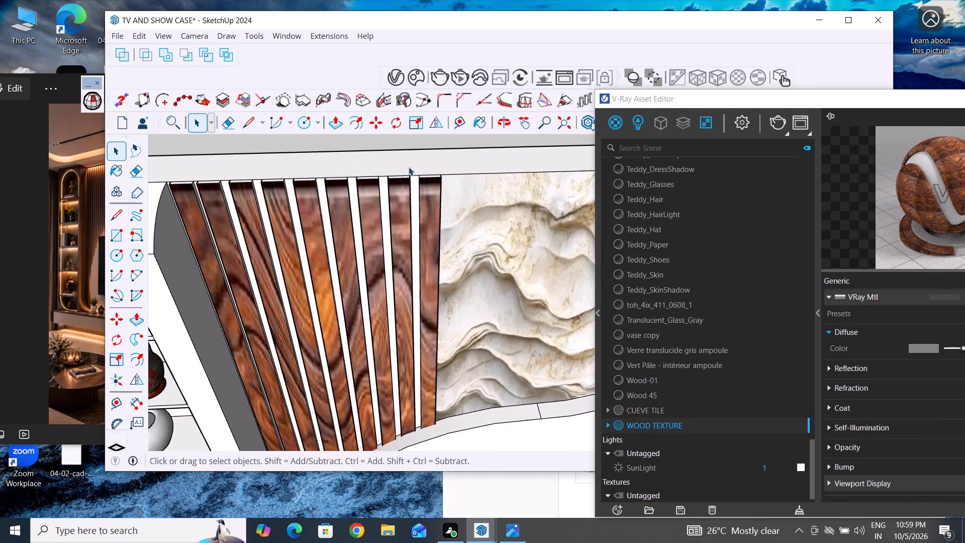
pyautogui.moveTo(418, 192); pyautogui.dragTo(403, 165, button='middle')
pyautogui.scroll(-5, 427, 300)
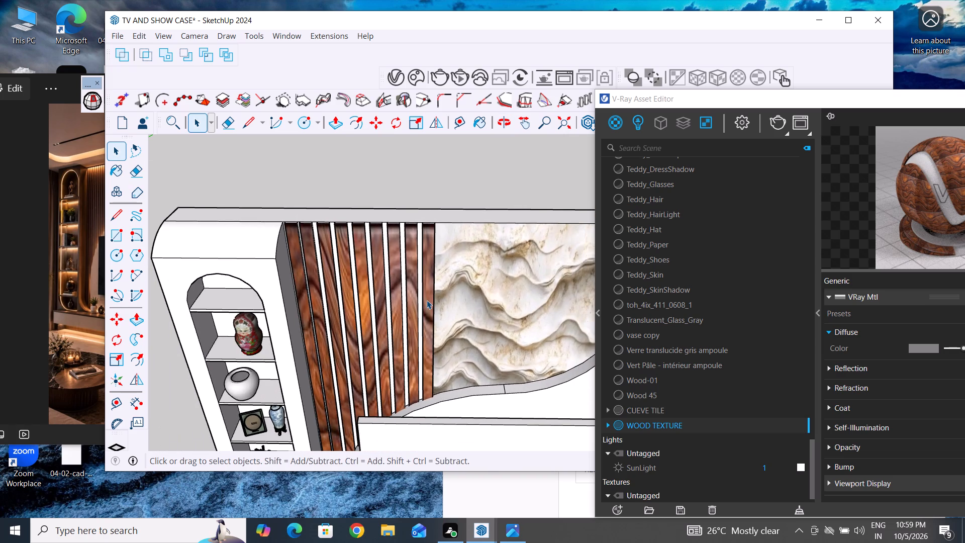
# Replace the image of WOOD TEXTURE's diffuse bitmap with "1 wood texture" from the SKETCH UP REFARENCDE folder.
pyautogui.click(427, 300)
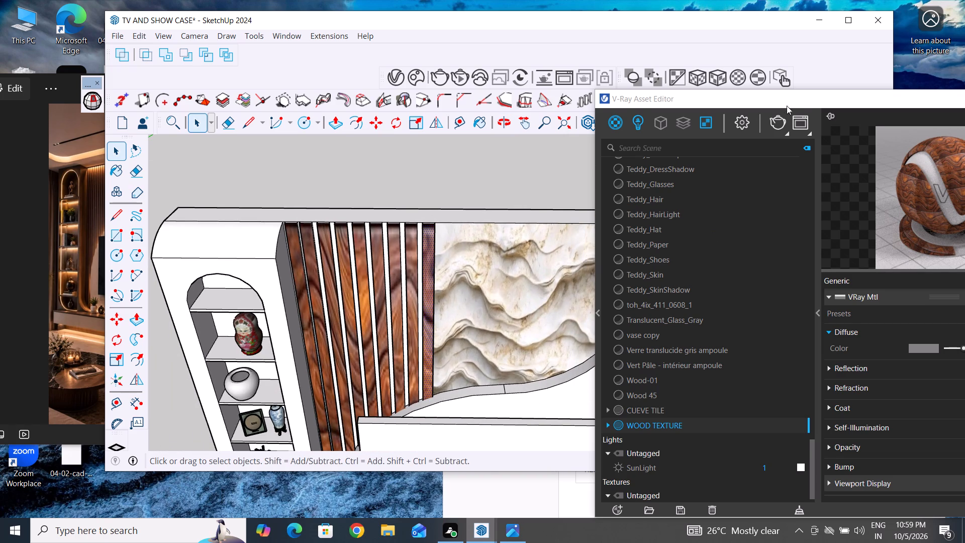
pyautogui.moveTo(807, 104); pyautogui.dragTo(660, 82)
pyautogui.moveTo(860, 82); pyautogui.dragTo(803, 72)
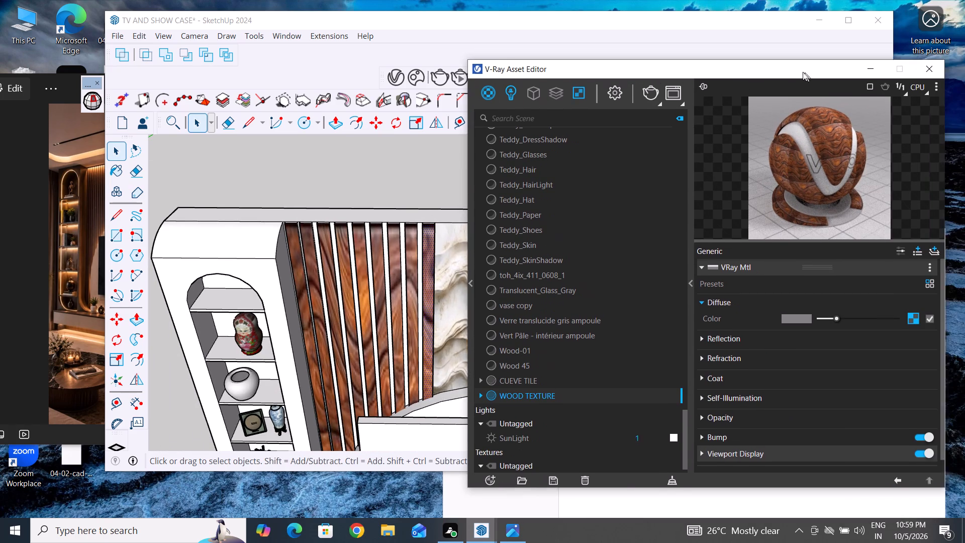
pyautogui.moveTo(803, 72); pyautogui.dragTo(771, 66)
pyautogui.click(883, 310)
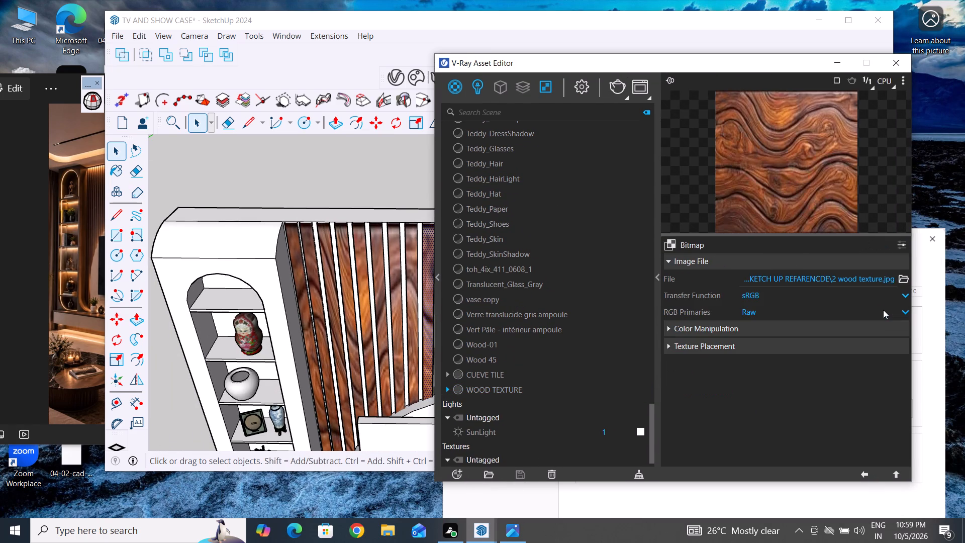
pyautogui.click(904, 278)
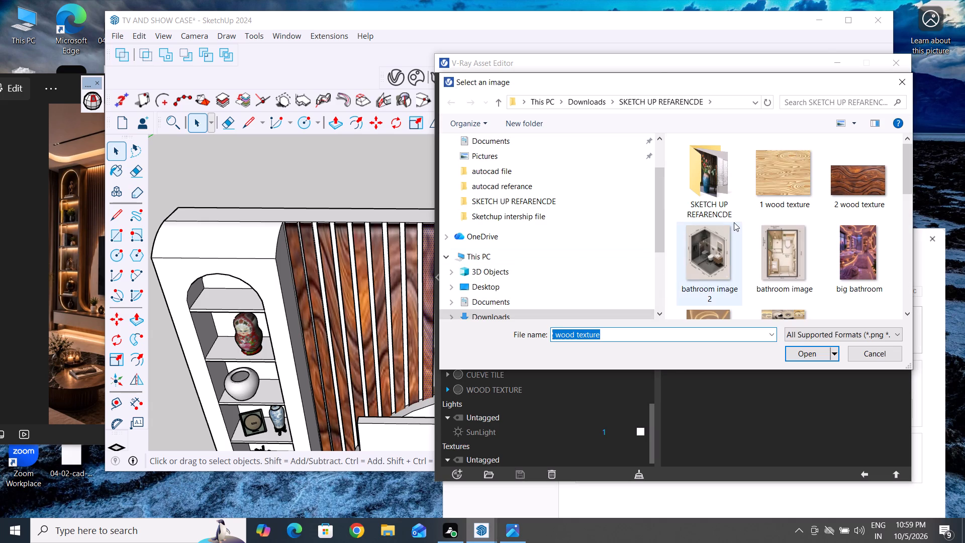
pyautogui.click(784, 183)
pyautogui.click(810, 351)
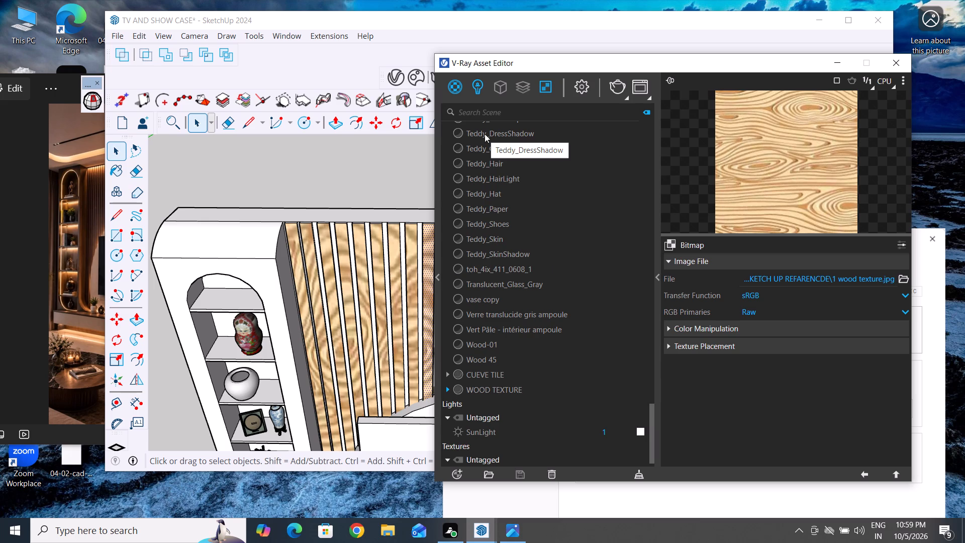
# Examine the new wood texture on the vertical slats across the whole TV unit, with the Asset Editor moved aside.
pyautogui.moveTo(582, 60); pyautogui.dragTo(751, 110)
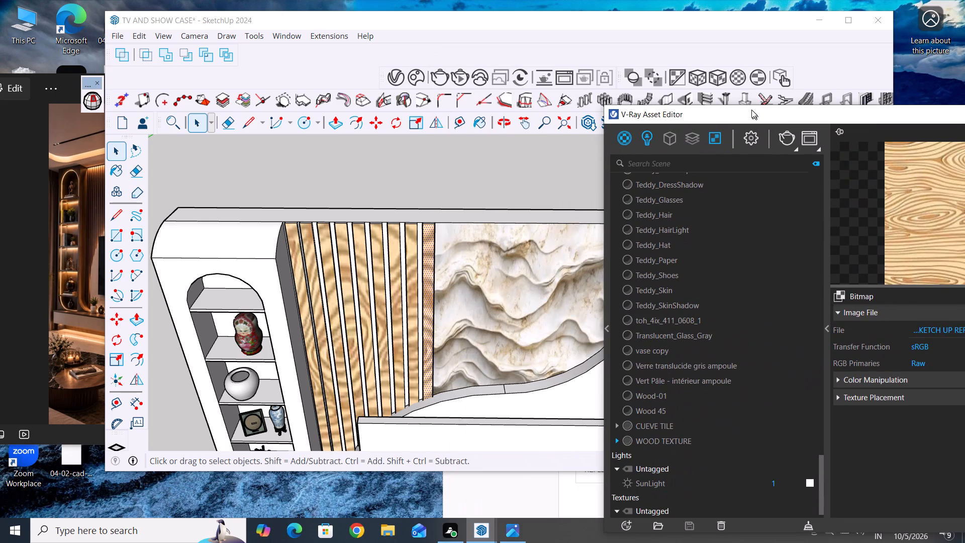
pyautogui.moveTo(751, 110); pyautogui.dragTo(751, 108)
pyautogui.moveTo(754, 113); pyautogui.dragTo(683, 55)
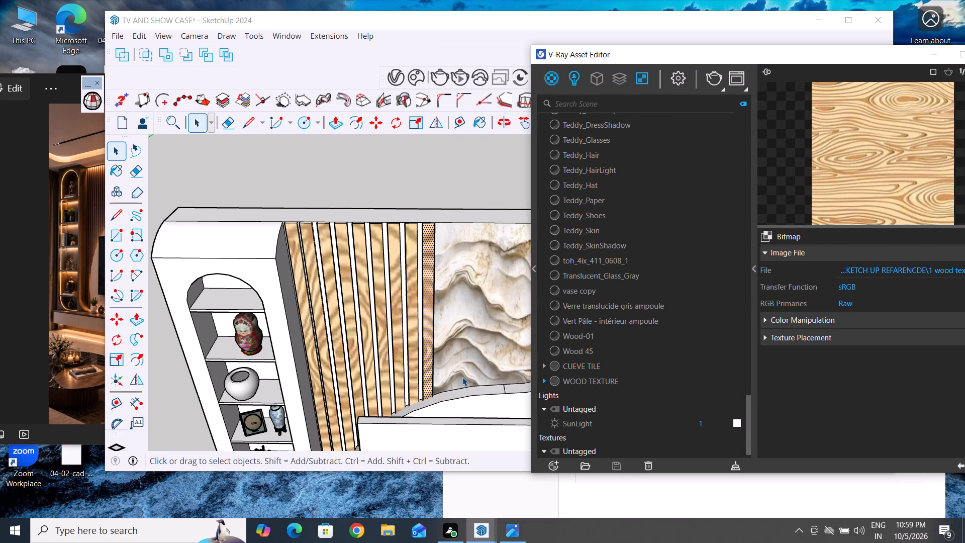
pyautogui.scroll(-15, 462, 377)
pyautogui.scroll(-5, 388, 329)
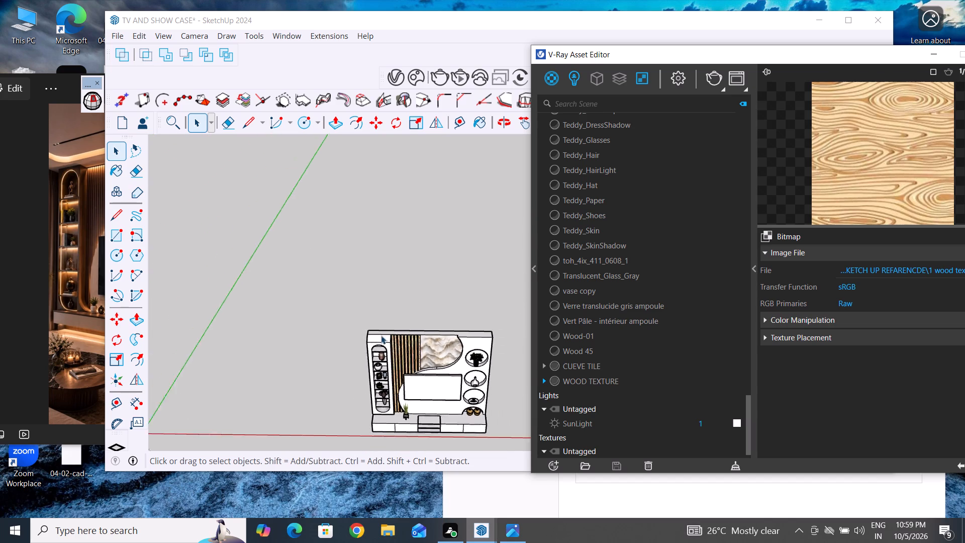
pyautogui.scroll(8, 463, 415)
pyautogui.moveTo(475, 382); pyautogui.dragTo(487, 289, button='middle')
pyautogui.scroll(1, 473, 377)
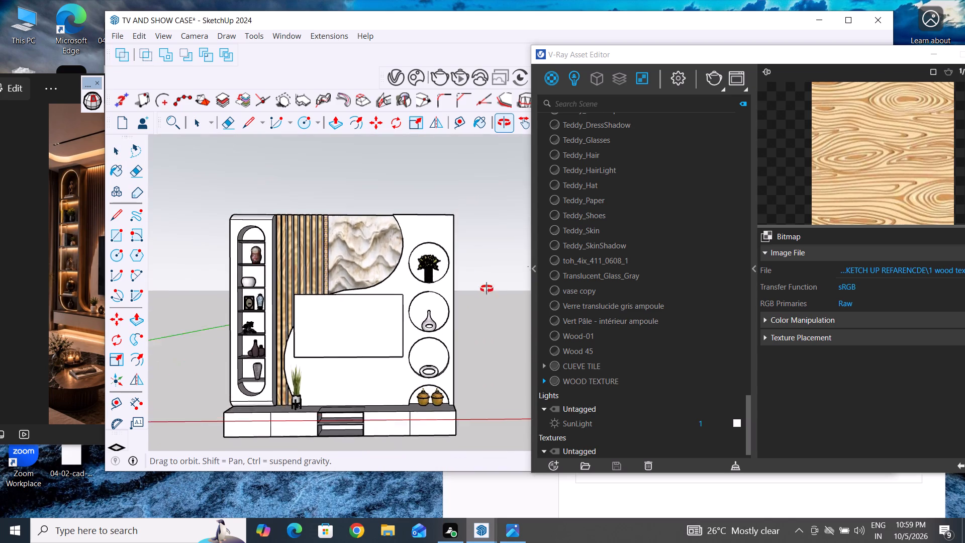
pyautogui.moveTo(487, 289); pyautogui.dragTo(436, 339, button='middle')
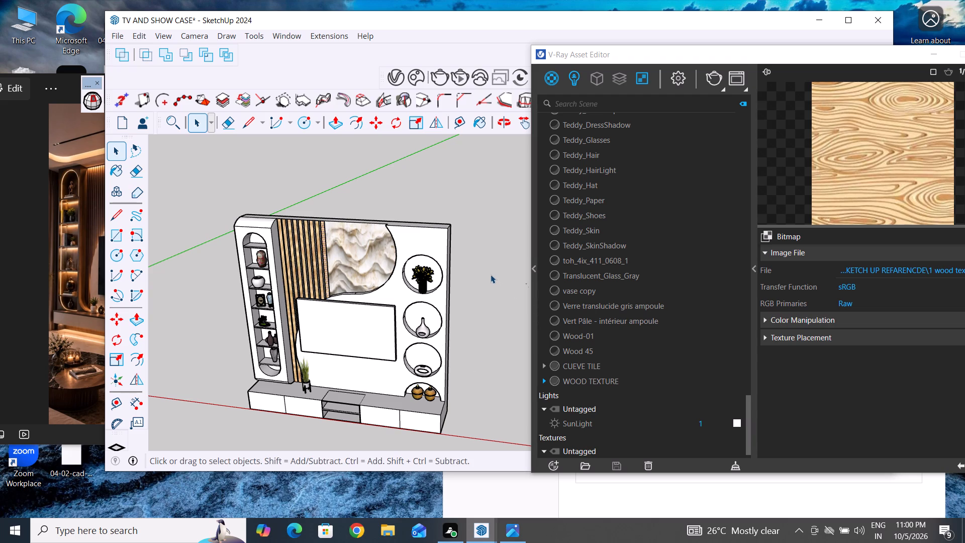
pyautogui.scroll(-4, 491, 275)
pyautogui.moveTo(503, 308); pyautogui.dragTo(502, 242, button='middle')
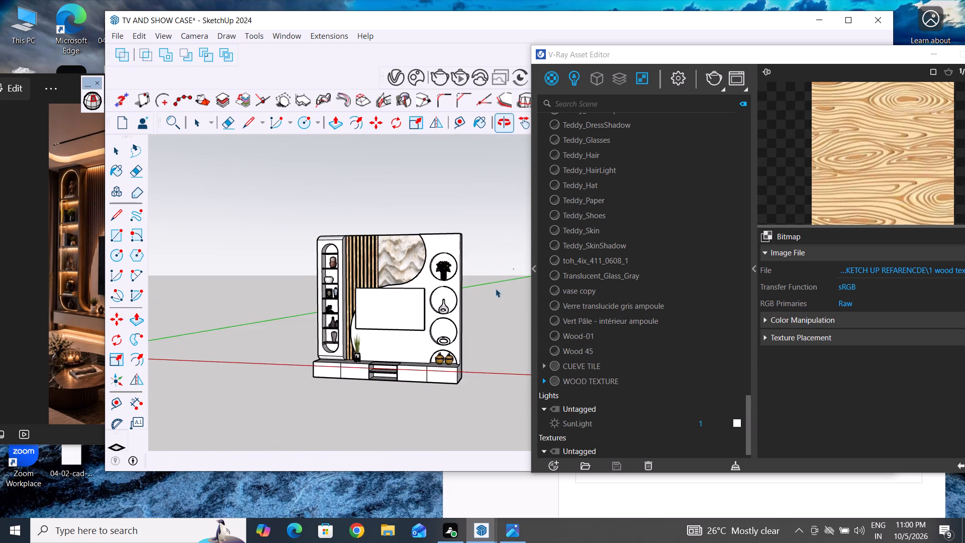
pyautogui.scroll(4, 463, 382)
pyautogui.moveTo(486, 398); pyautogui.dragTo(516, 440, button='middle')
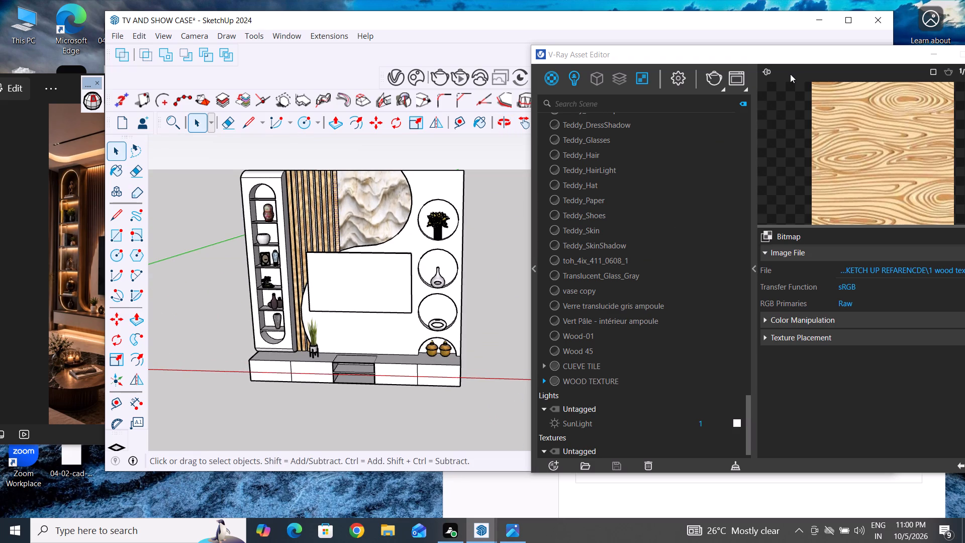
pyautogui.moveTo(798, 56); pyautogui.dragTo(695, 55)
pyautogui.moveTo(754, 57); pyautogui.dragTo(700, 43)
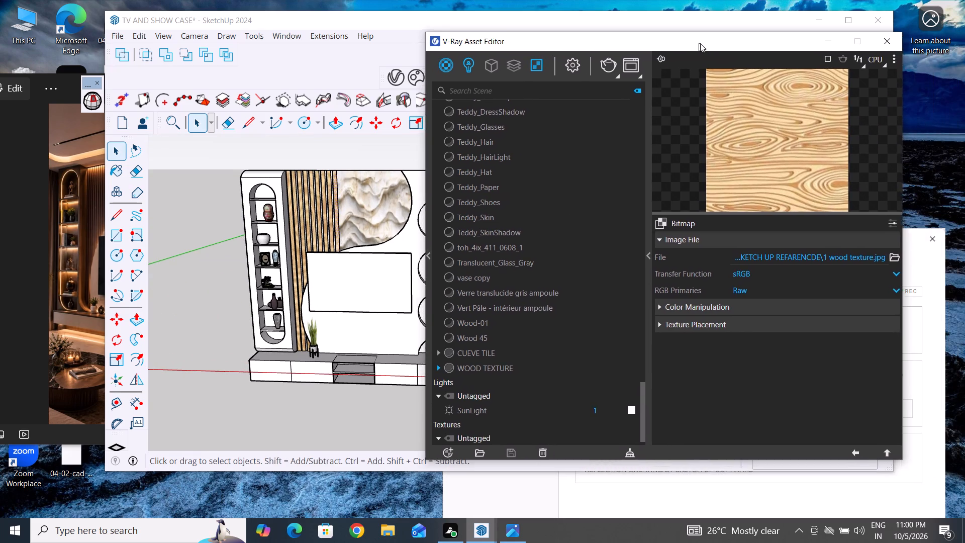
pyautogui.moveTo(700, 43); pyautogui.dragTo(773, 92)
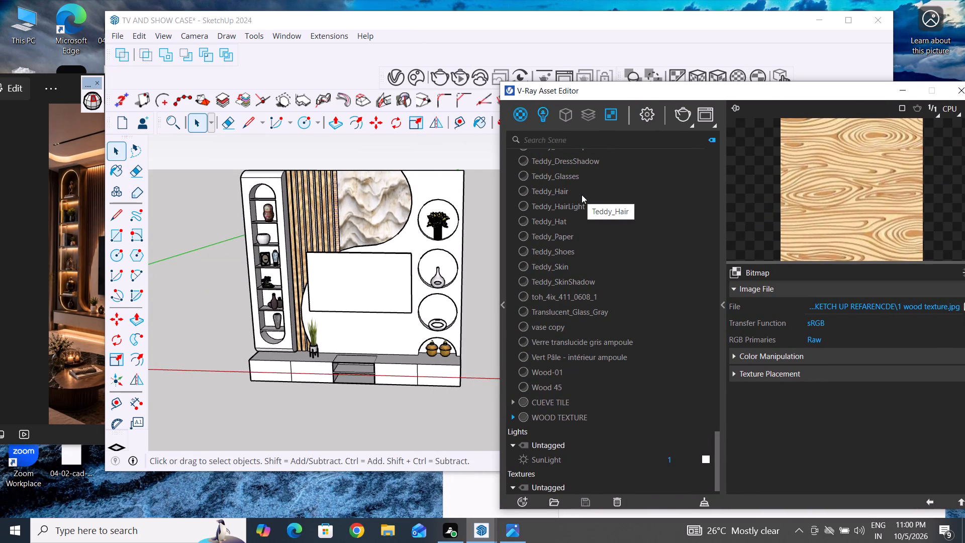
pyautogui.moveTo(760, 93); pyautogui.dragTo(720, 62)
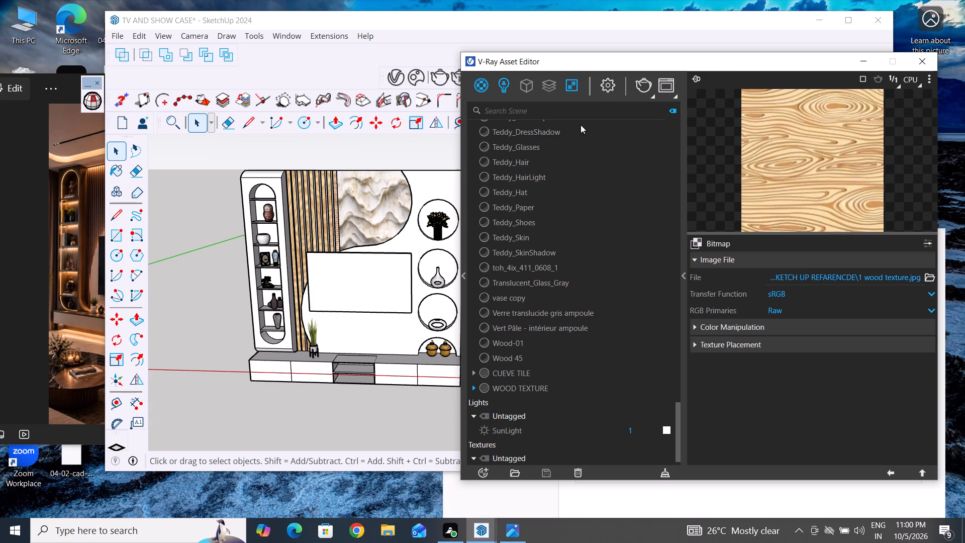
pyautogui.scroll(3, 334, 267)
pyautogui.moveTo(354, 277); pyautogui.dragTo(395, 369, button='middle')
pyautogui.scroll(1, 323, 158)
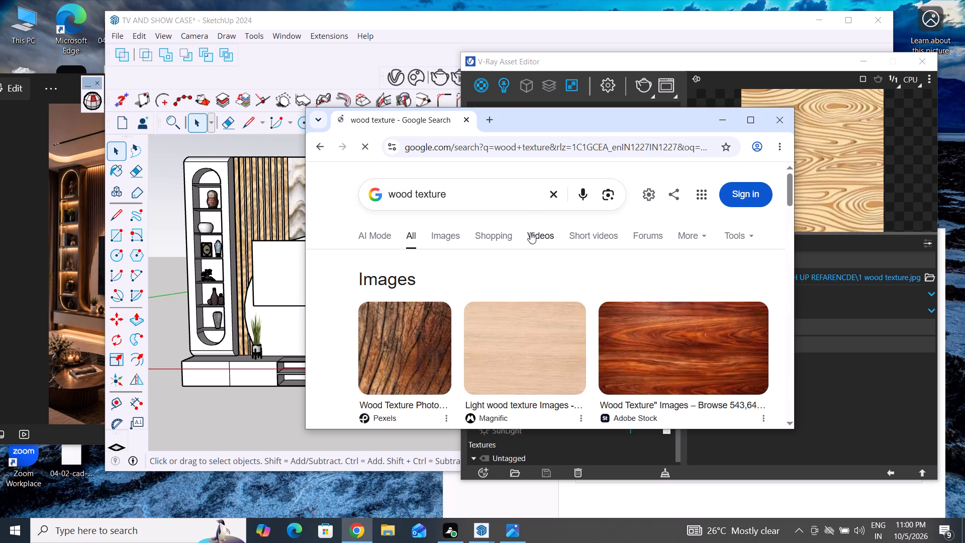
# In Chrome, browse the Google image results for "wood texture" to find a suitable wood grain for the slats.
pyautogui.scroll(-5, 470, 366)
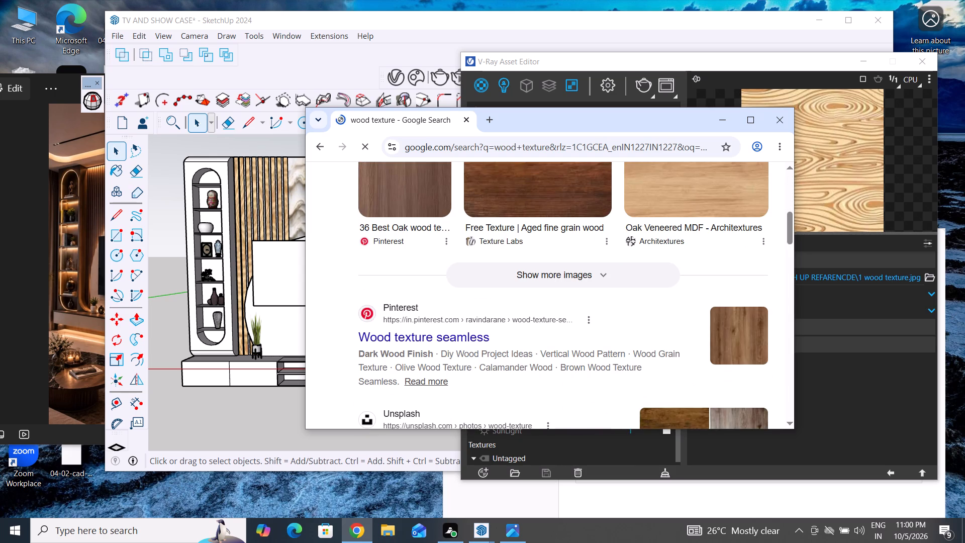
pyautogui.scroll(3, 492, 351)
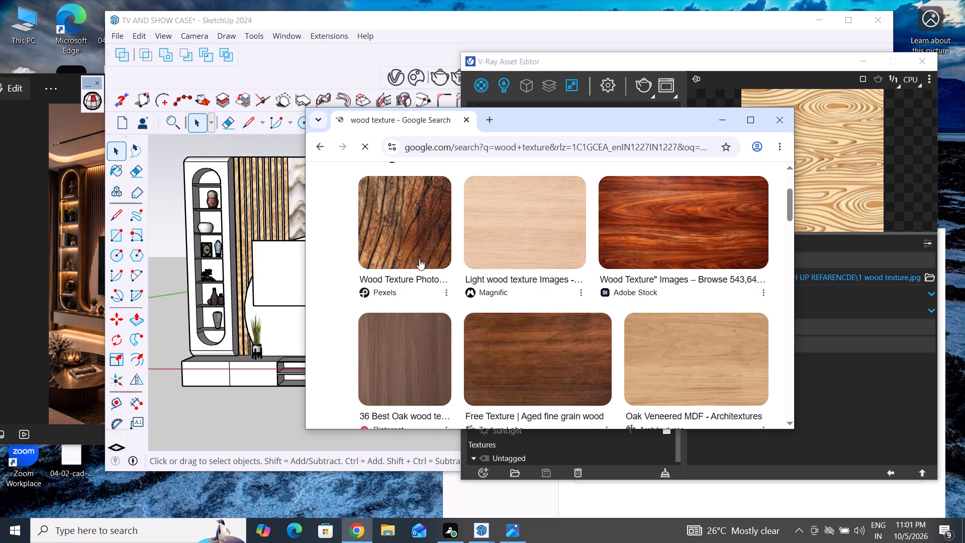
pyautogui.scroll(-4, 569, 339)
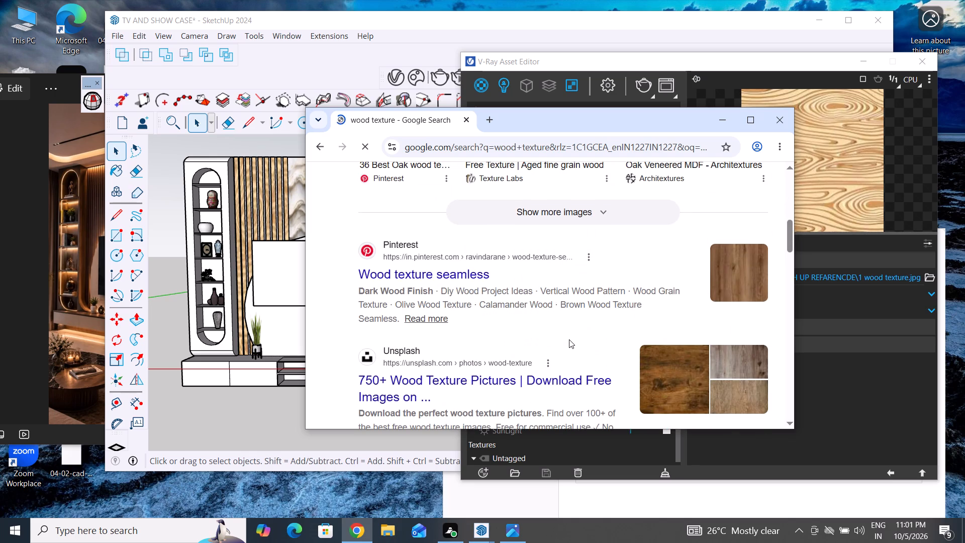
pyautogui.scroll(-6, 569, 339)
pyautogui.scroll(17, 569, 339)
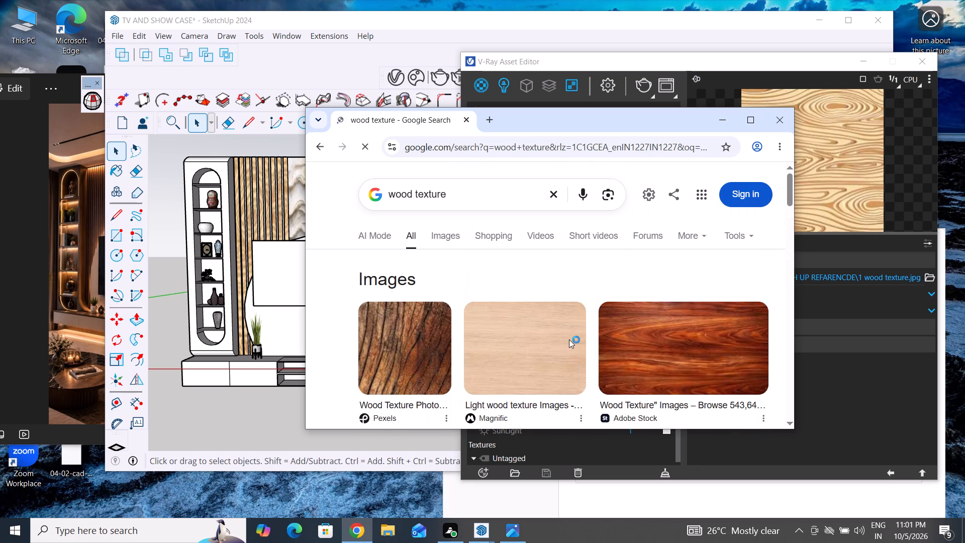
pyautogui.click(447, 240)
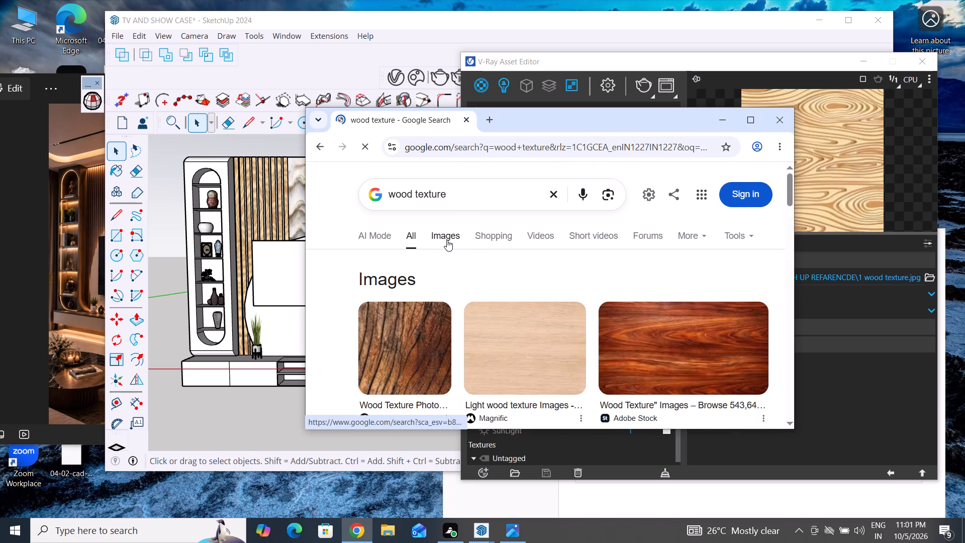
pyautogui.scroll(-5, 473, 326)
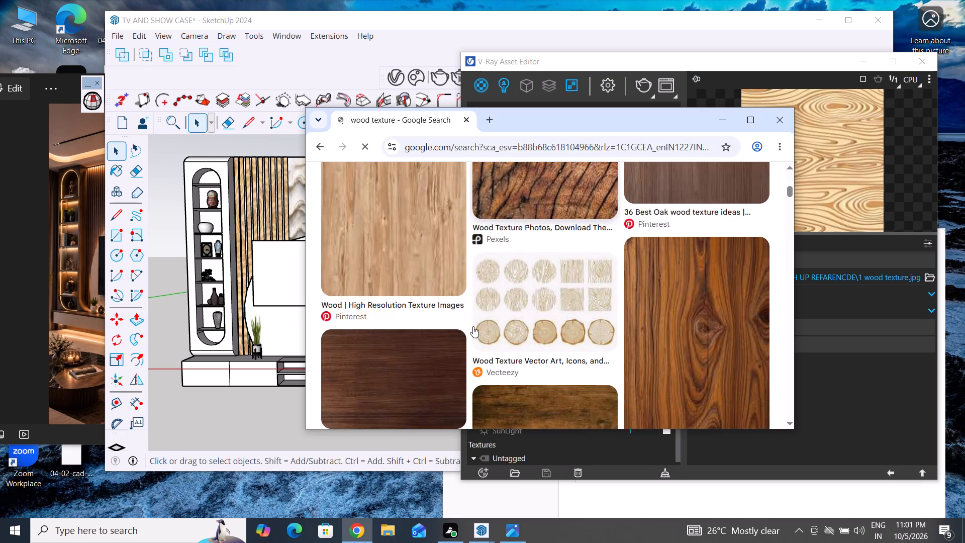
pyautogui.scroll(-1, 473, 326)
pyautogui.moveTo(540, 129); pyautogui.dragTo(589, 118)
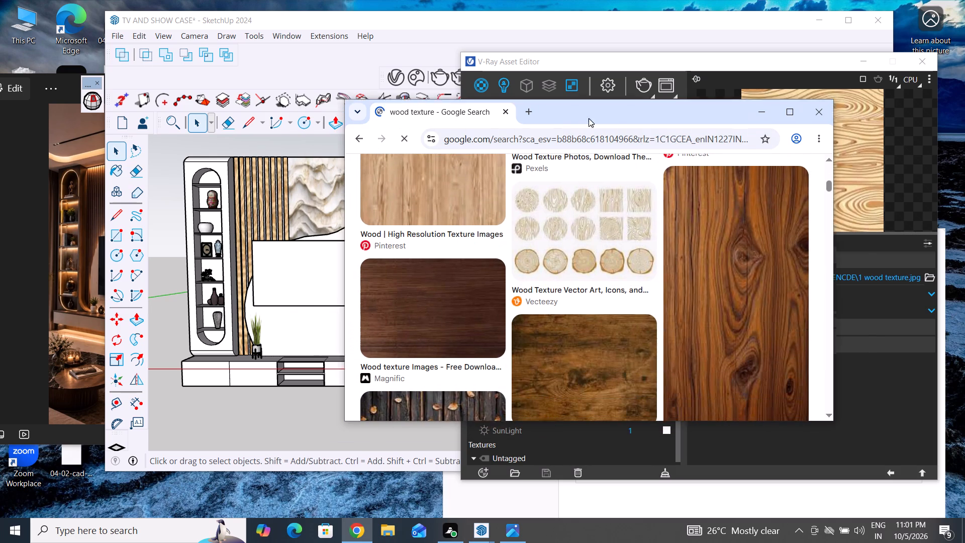
pyautogui.moveTo(589, 118); pyautogui.dragTo(612, 112)
pyautogui.scroll(-7, 543, 307)
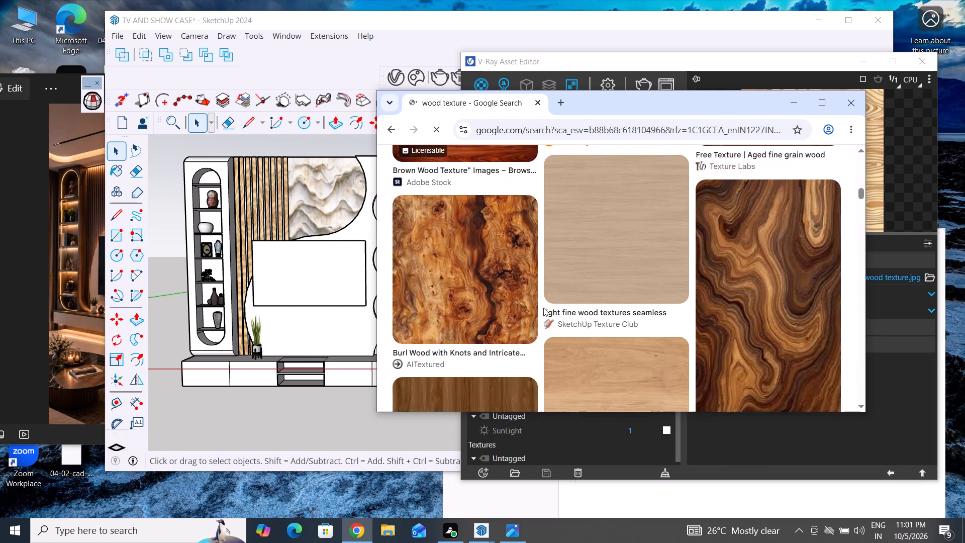
pyautogui.scroll(1, 543, 308)
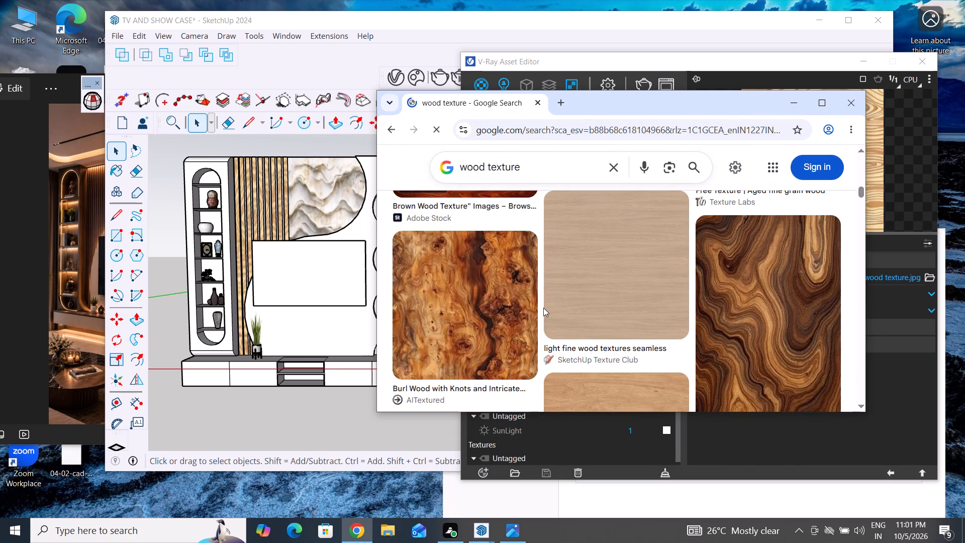
pyautogui.scroll(-2, 716, 269)
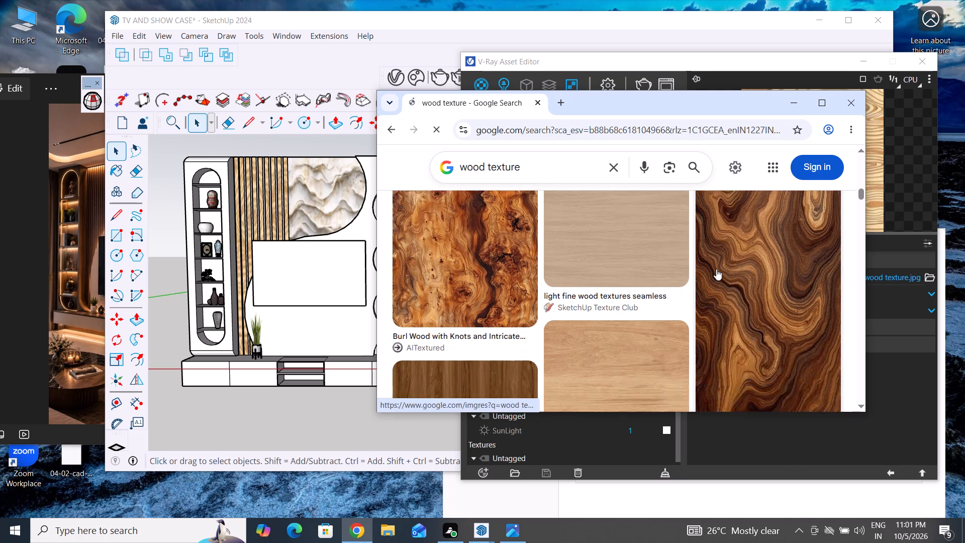
pyautogui.scroll(-1, 754, 286)
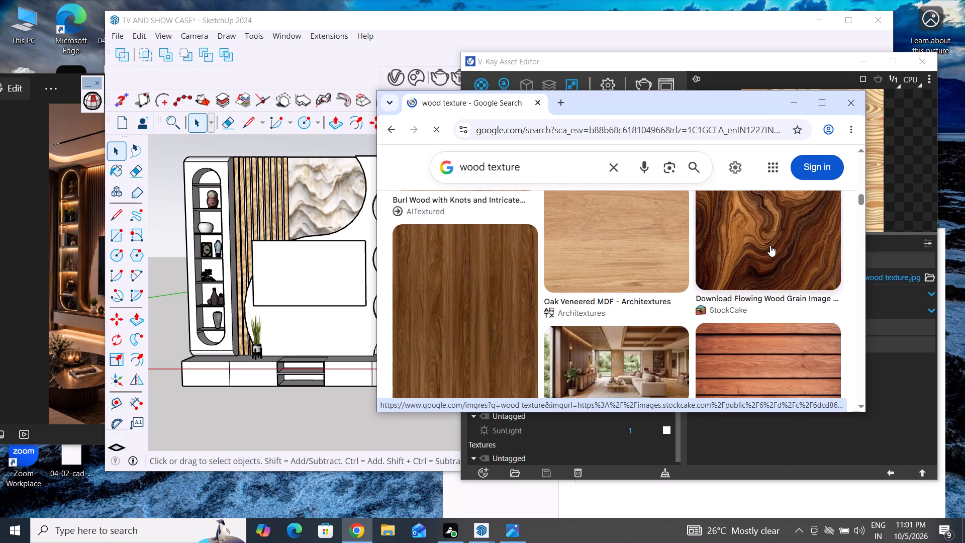
# Save StockCake's Flowing Wood Grain image as "3 WOOD TEXTURE" in the SKETCH UP REFARENCDE folder and close the browser.
pyautogui.click(770, 245)
pyautogui.scroll(3, 770, 245)
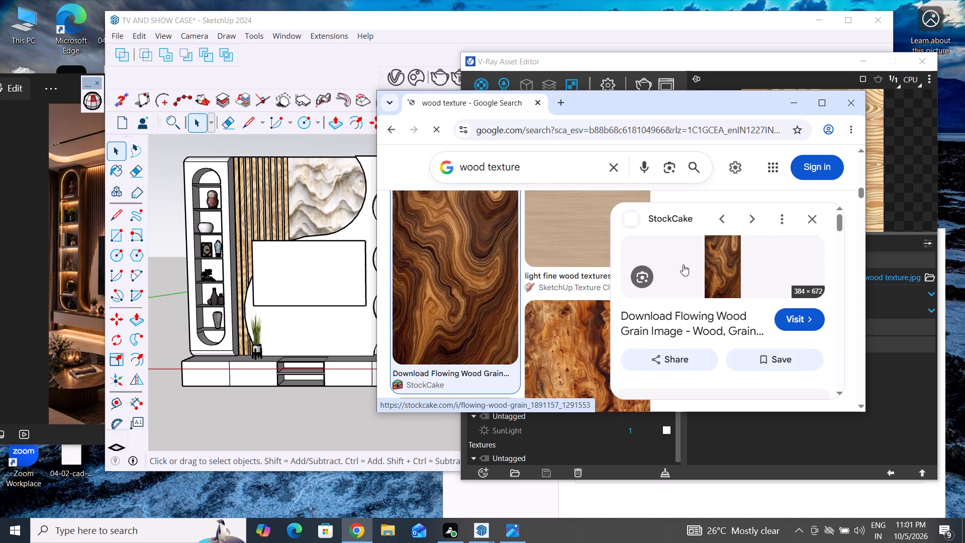
pyautogui.rightClick(486, 280)
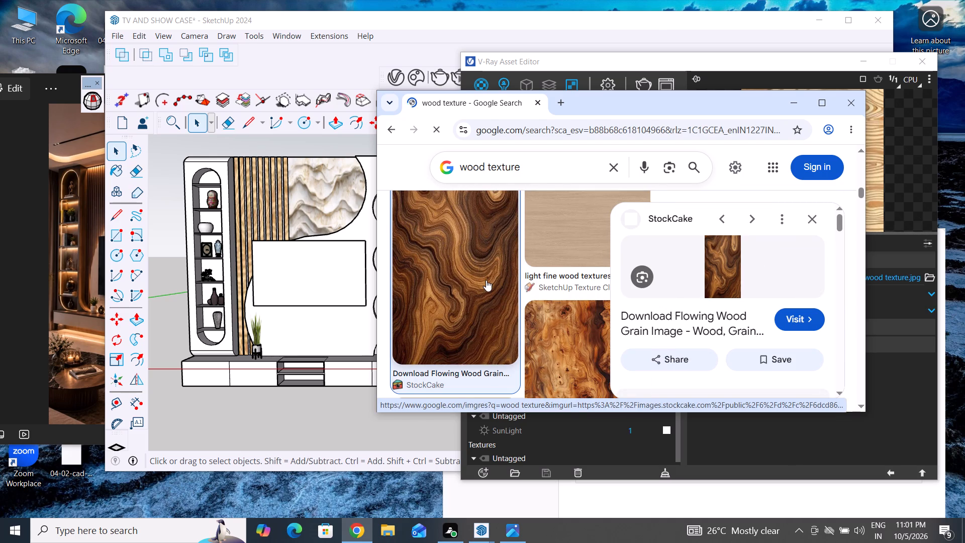
pyautogui.click(552, 180)
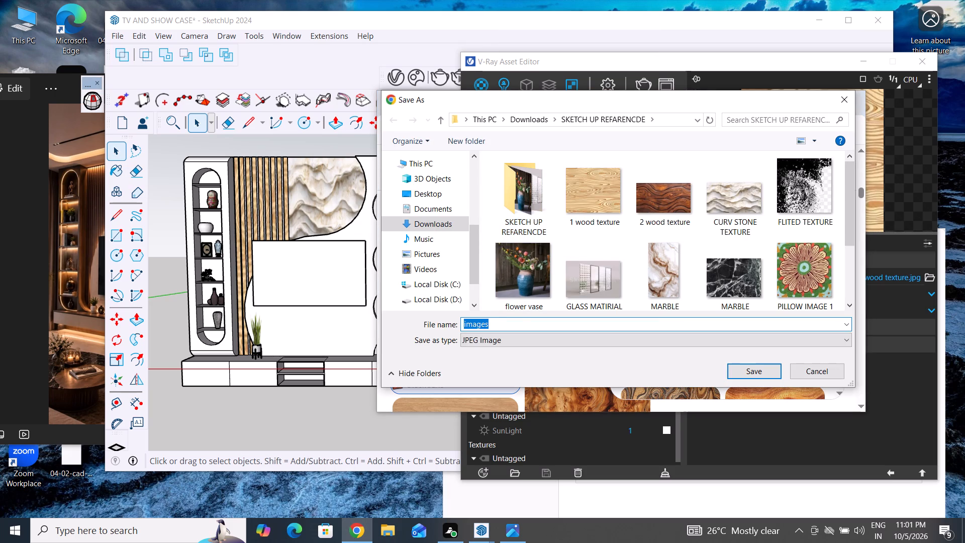
pyautogui.press('BackSpace')
pyautogui.press('BackSpace')
pyautogui.press('BackSpace')
pyautogui.press('3')
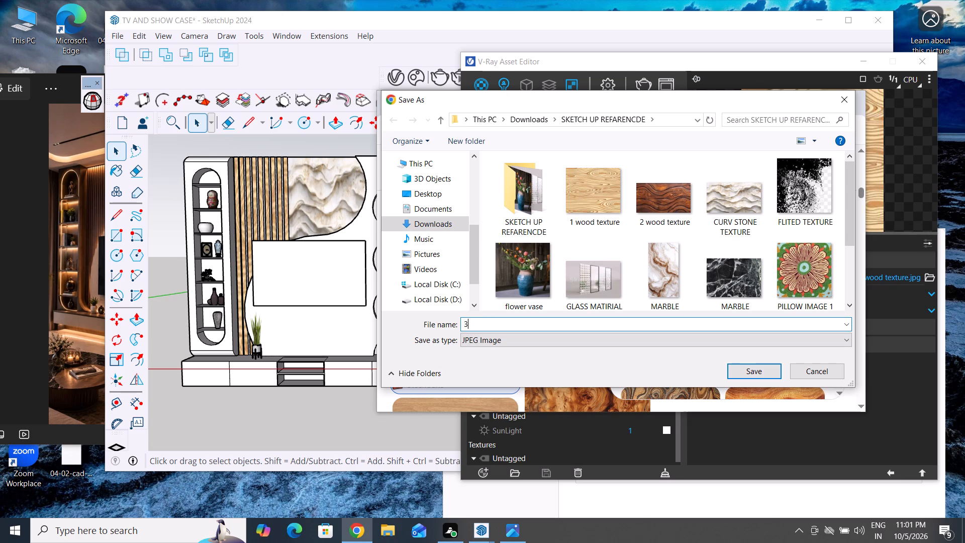
pyautogui.press('space')
pyautogui.write('WOOD TEXTI')
pyautogui.press('BackSpace')
pyautogui.write('URE')
pyautogui.click(753, 371)
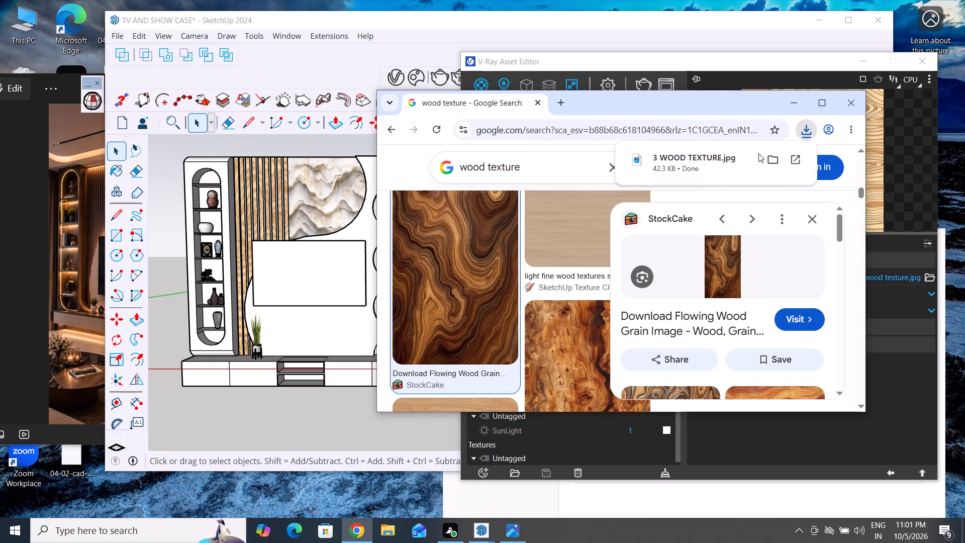
pyautogui.click(618, 101)
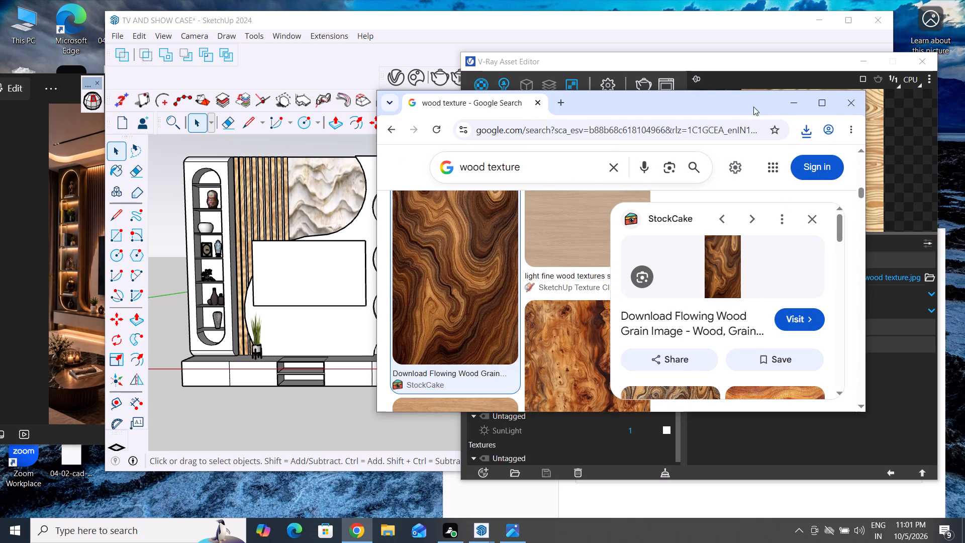
pyautogui.click(850, 105)
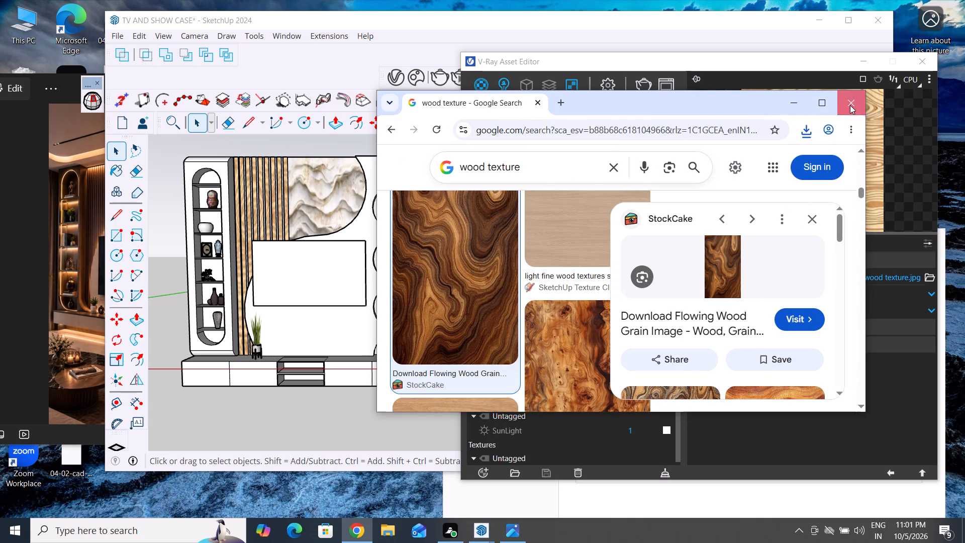
# Replace the image of WOOD TEXTURE's diffuse bitmap with "3 WOOD TEXTURE" from the SKETCH UP REFARENCDE folder.
pyautogui.rightClick(928, 278)
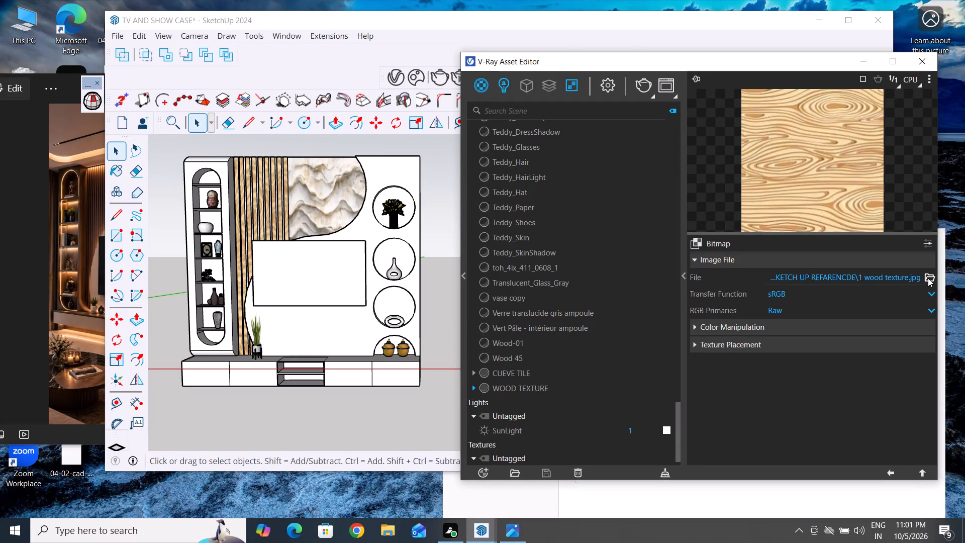
pyautogui.click(928, 278)
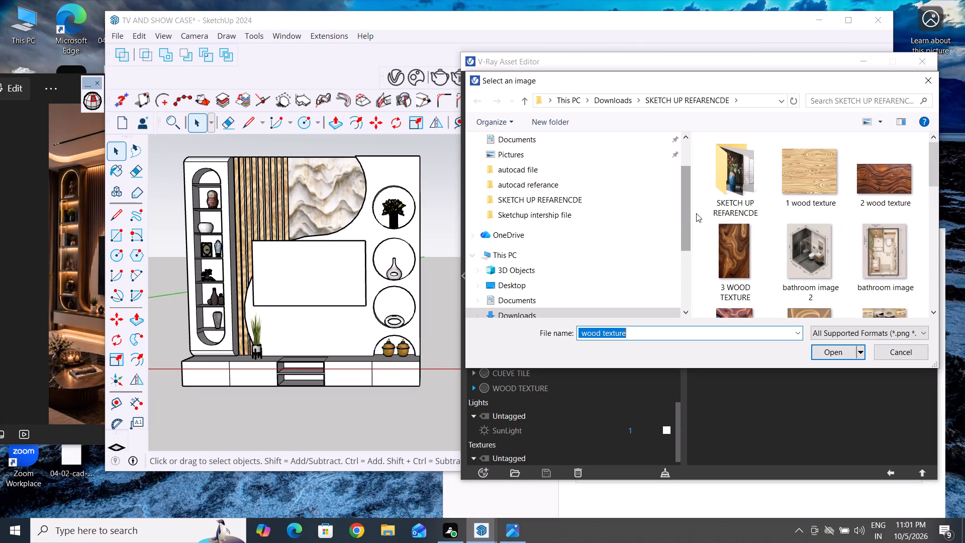
pyautogui.click(733, 249)
pyautogui.click(836, 353)
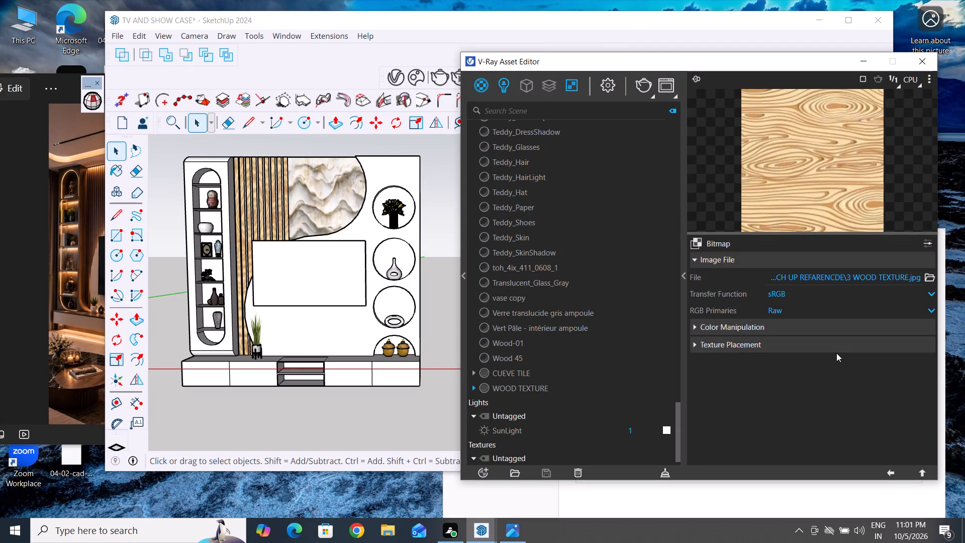
# Apply V-Ray cubic texture projection fitted to the object bounds on the slat face beside the stone panel.
pyautogui.scroll(4, 251, 151)
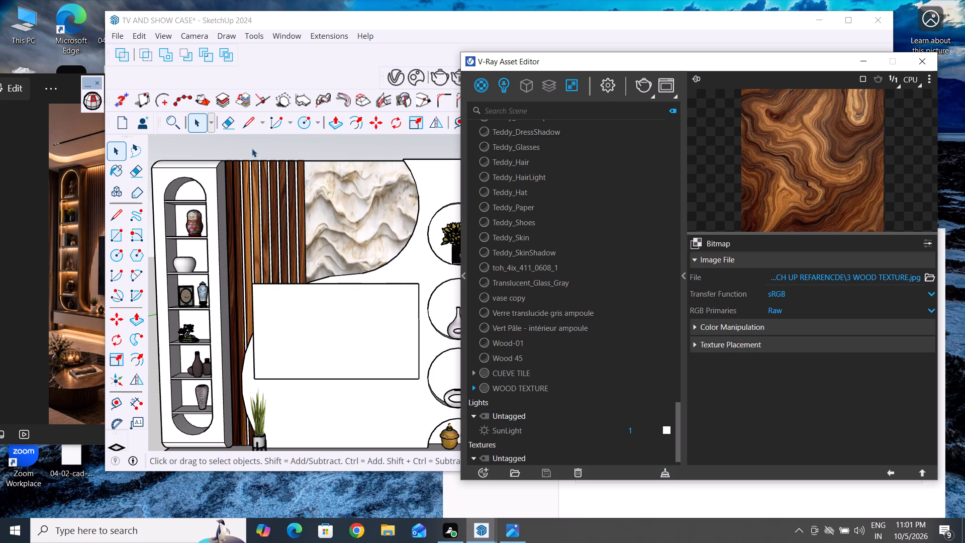
pyautogui.scroll(5, 270, 158)
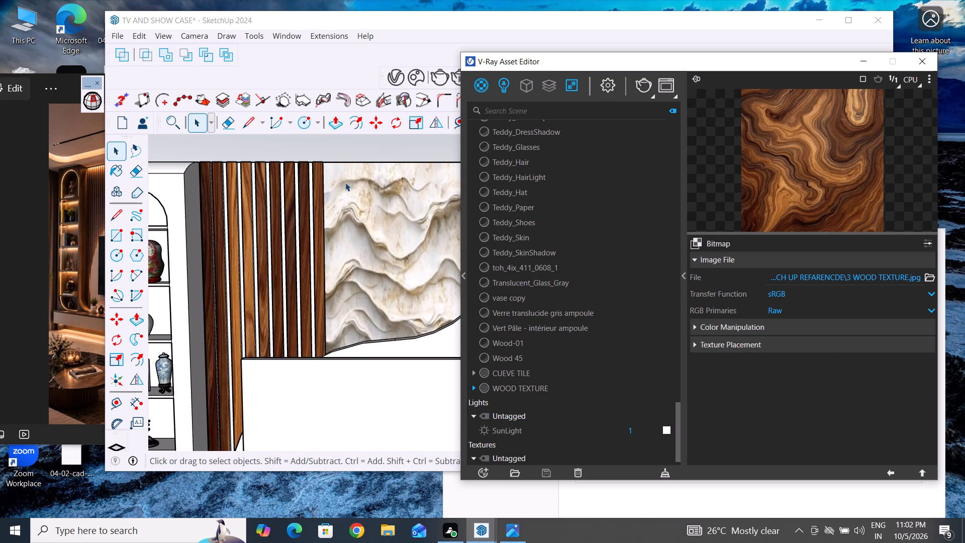
pyautogui.moveTo(588, 62); pyautogui.dragTo(768, 181)
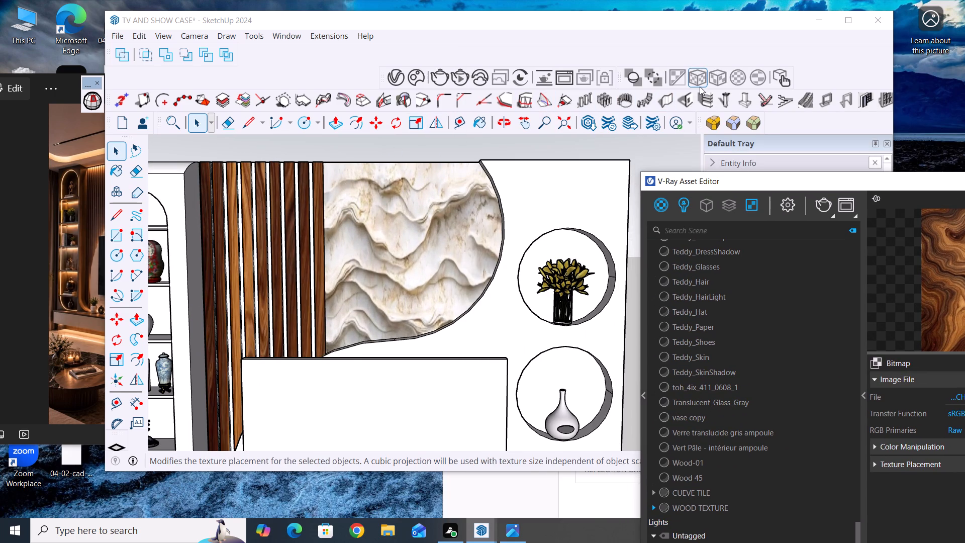
pyautogui.click(718, 79)
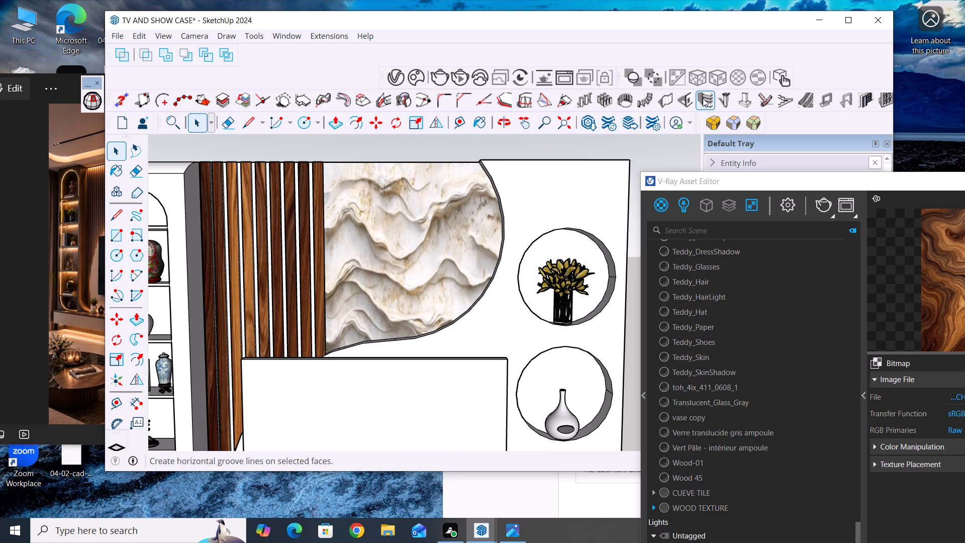
pyautogui.click(322, 205)
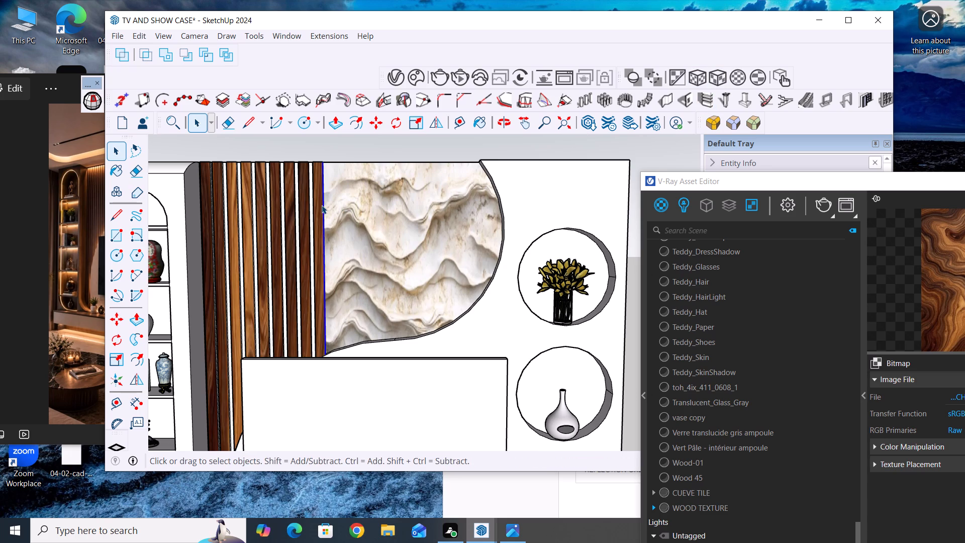
pyautogui.click(318, 205)
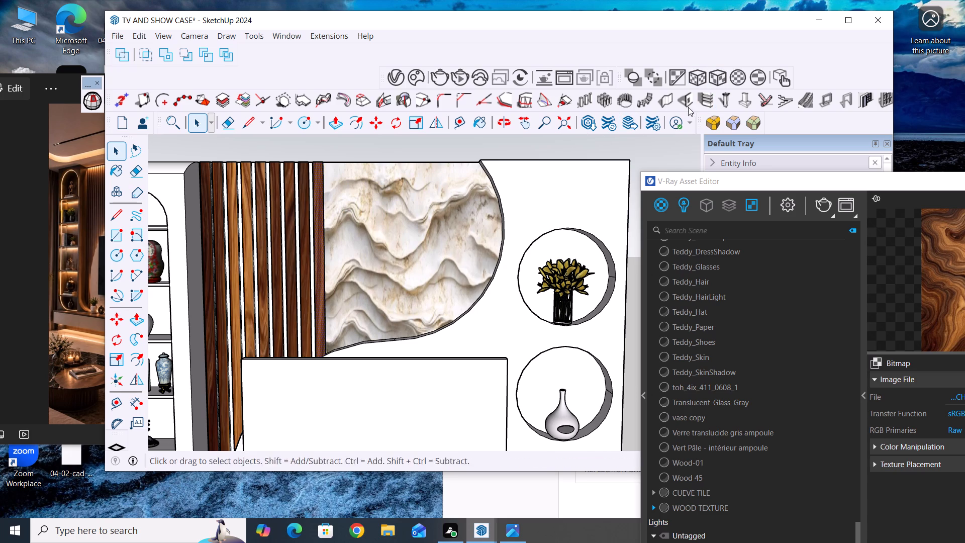
pyautogui.click(700, 80)
pyautogui.click(721, 80)
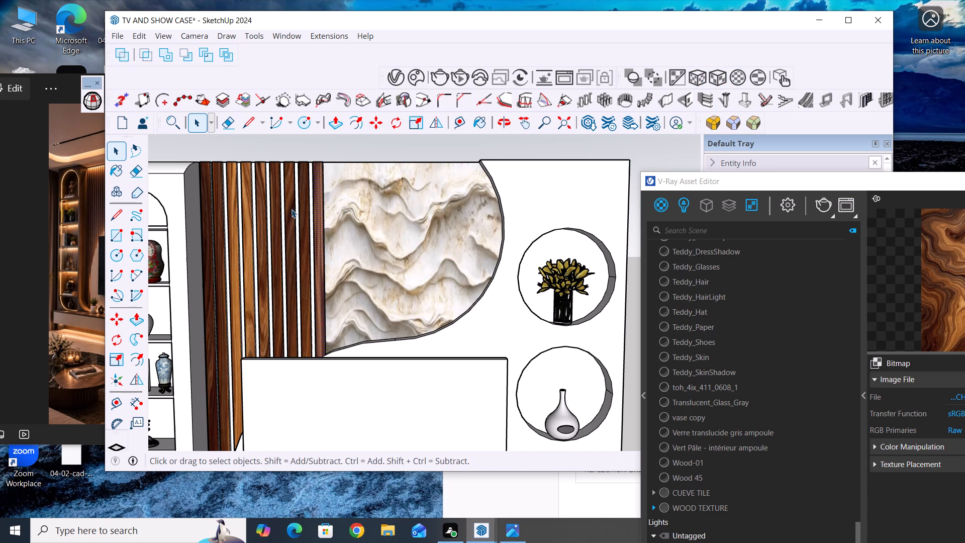
pyautogui.click(718, 78)
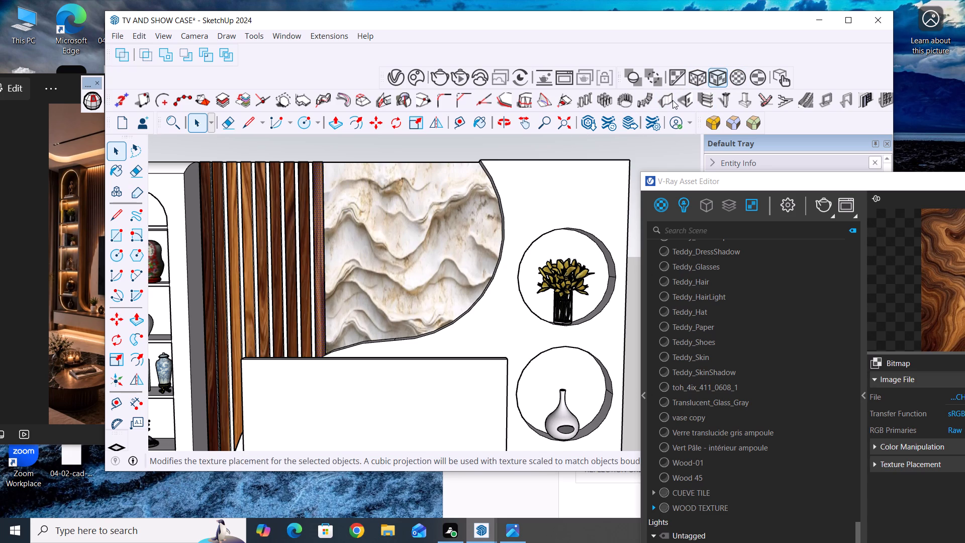
pyautogui.click(375, 147)
# Examine the dark wood grain on the vertical slats up close and across the whole TV unit.
pyautogui.scroll(2, 277, 213)
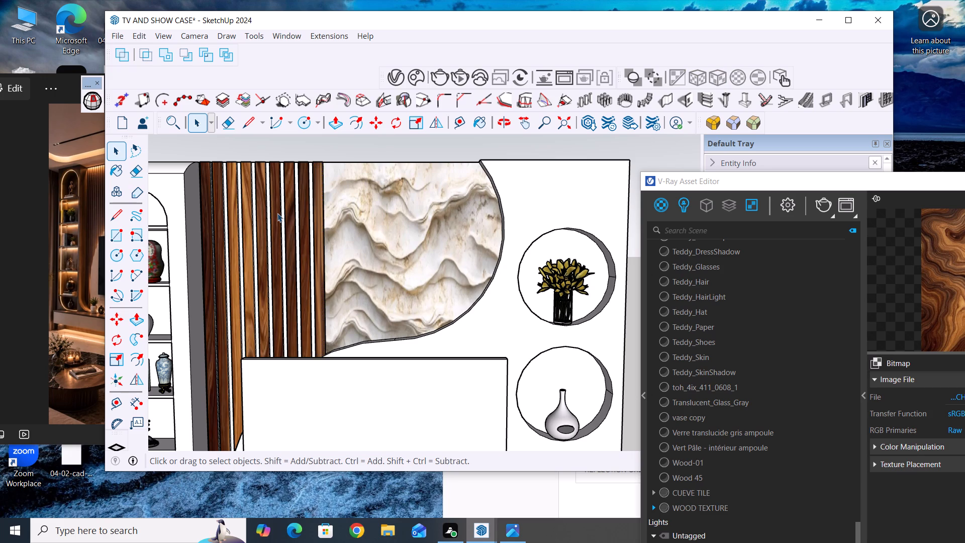
pyautogui.scroll(3, 277, 213)
pyautogui.scroll(-11, 277, 213)
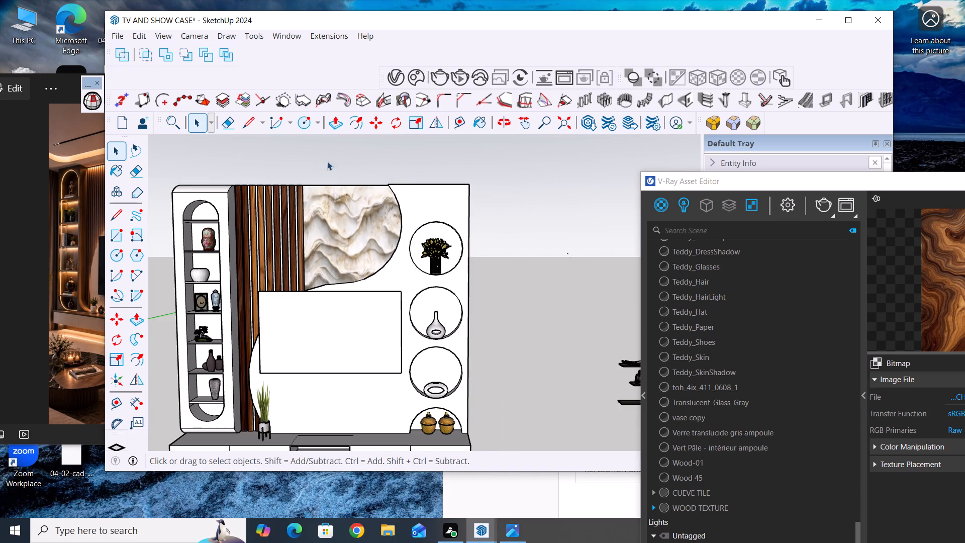
pyautogui.moveTo(327, 161); pyautogui.dragTo(452, 163, button='middle')
pyautogui.scroll(5, 290, 218)
pyautogui.moveTo(343, 234); pyautogui.dragTo(226, 237, button='middle')
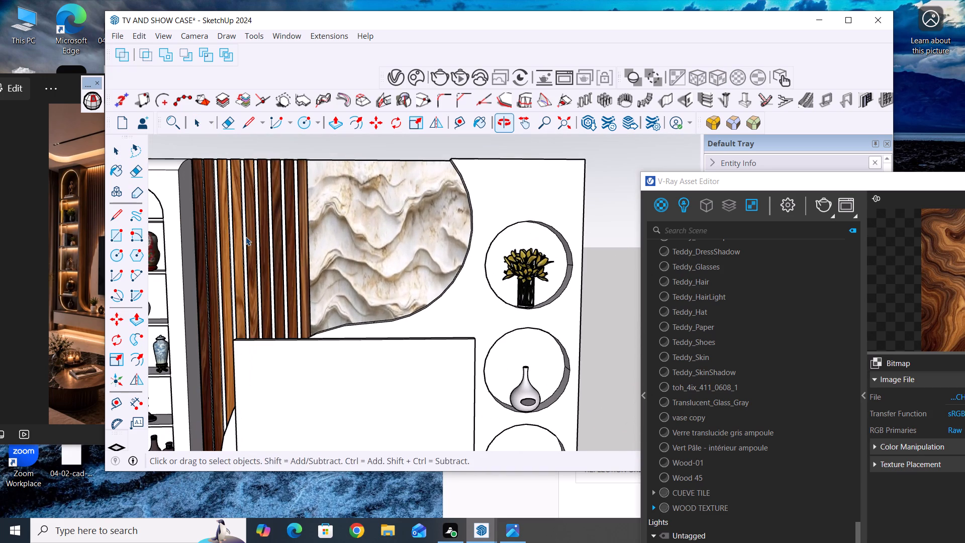
pyautogui.moveTo(515, 239); pyautogui.dragTo(532, 268, button='middle')
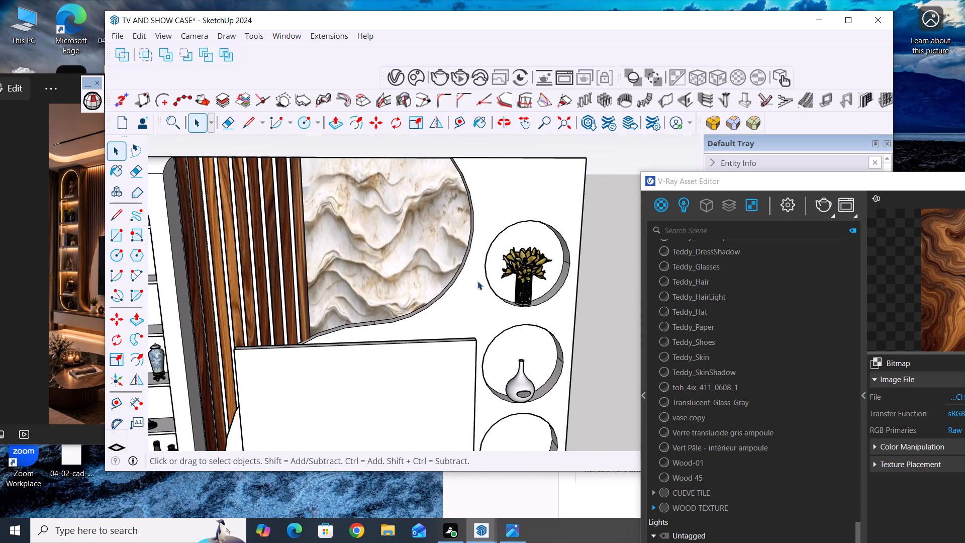
pyautogui.scroll(-5, 451, 288)
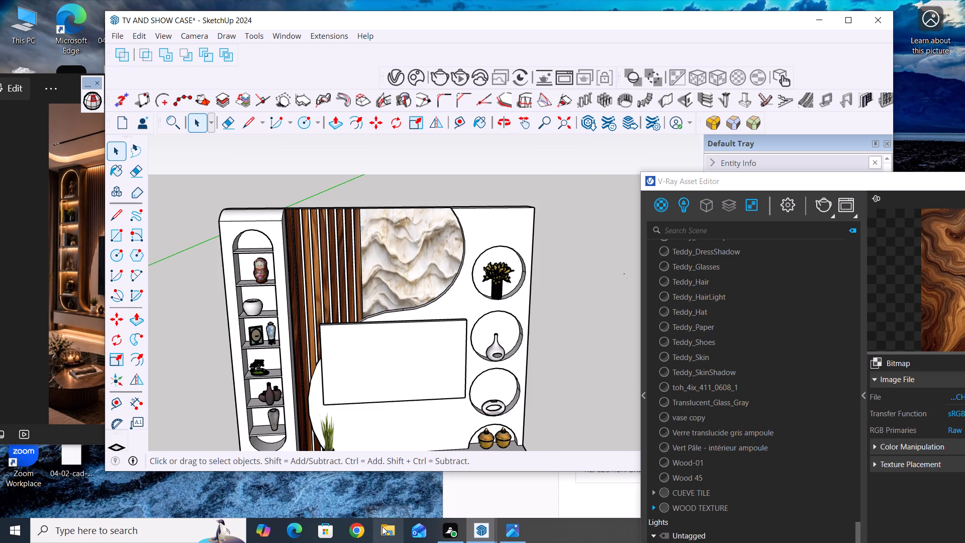
pyautogui.scroll(-4, 316, 233)
pyautogui.moveTo(476, 268); pyautogui.dragTo(393, 270, button='middle')
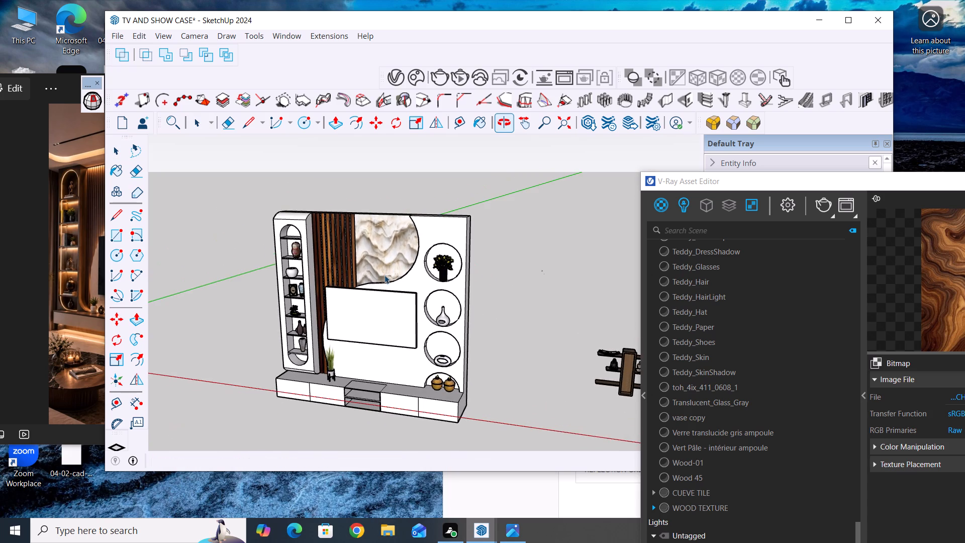
pyautogui.scroll(4, 371, 262)
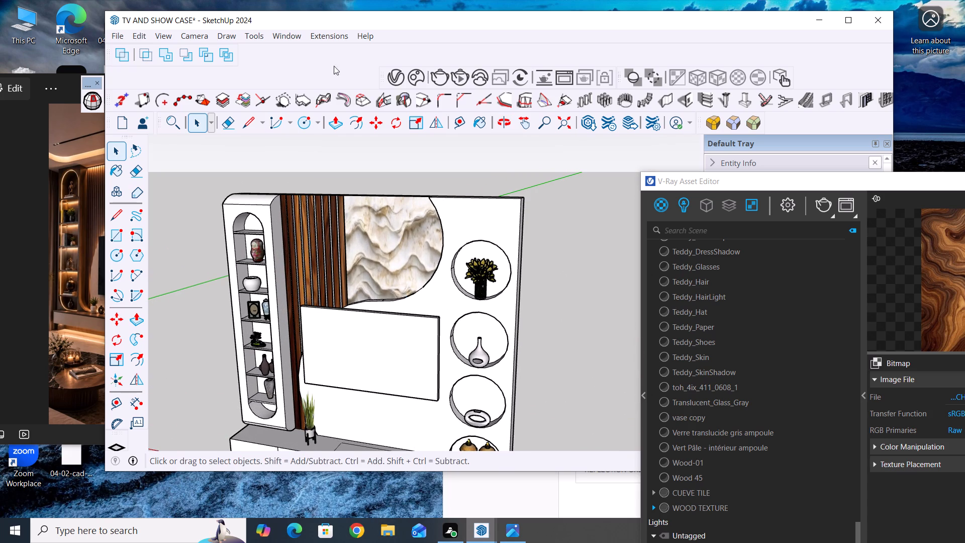
# Arrange the model and V-Ray Asset Editor beside the reference photo and compare the TV unit's finishes with it.
pyautogui.moveTo(411, 16); pyautogui.dragTo(552, 20)
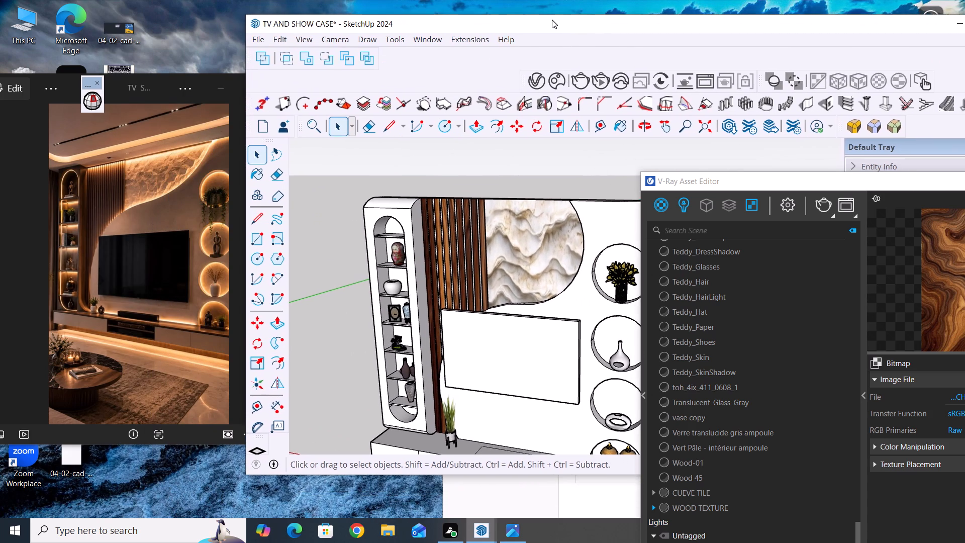
pyautogui.moveTo(552, 20); pyautogui.dragTo(550, 20)
pyautogui.moveTo(784, 177); pyautogui.dragTo(705, 85)
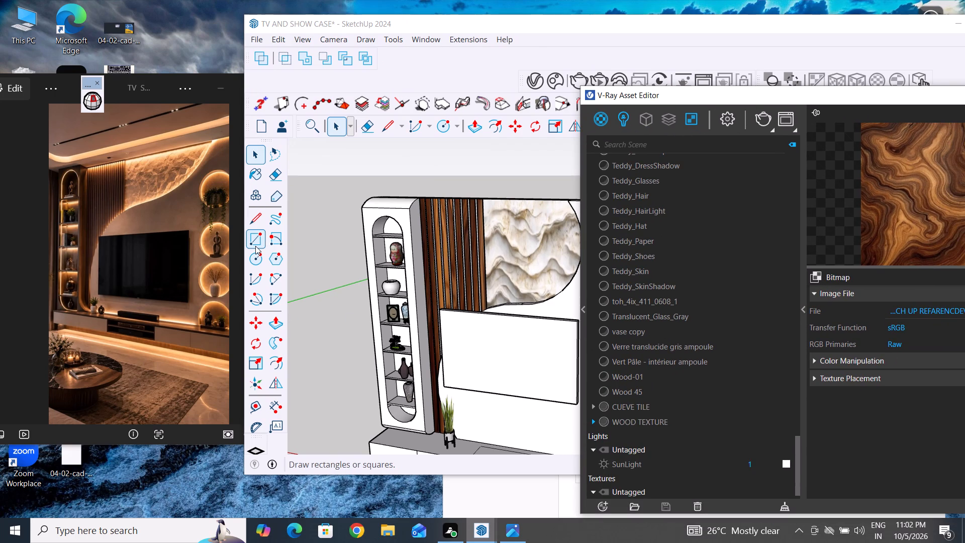
pyautogui.scroll(-3, 348, 259)
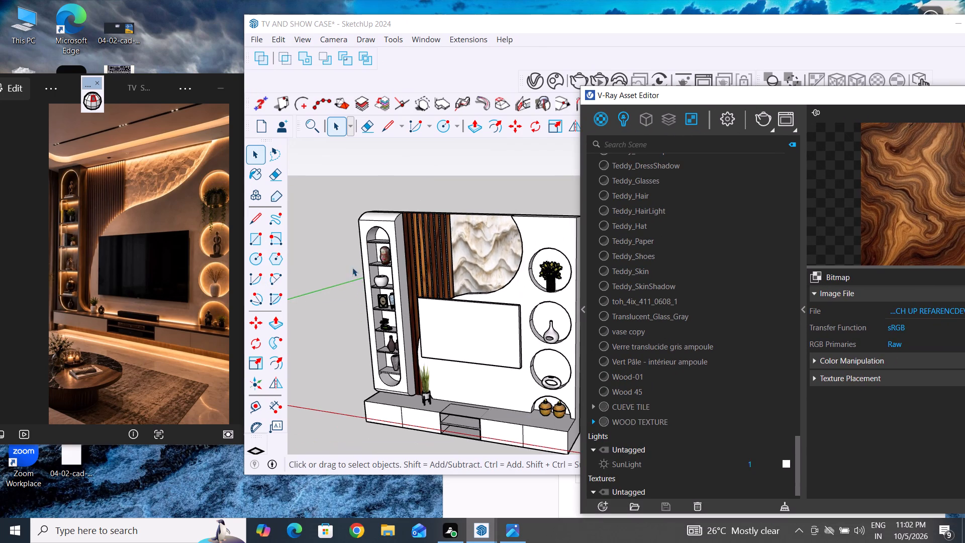
pyautogui.moveTo(352, 267); pyautogui.dragTo(402, 288, button='middle')
pyautogui.scroll(-3, 387, 262)
pyautogui.moveTo(420, 325); pyautogui.dragTo(451, 301, button='middle')
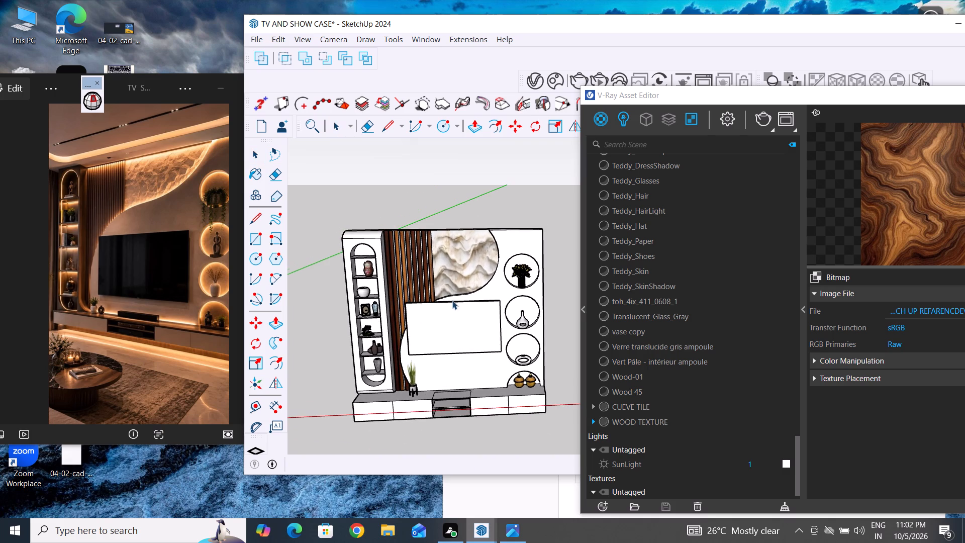
# Create a Generic V-Ray material and apply it to the back wall face around the TV and circular niches.
pyautogui.click(485, 368)
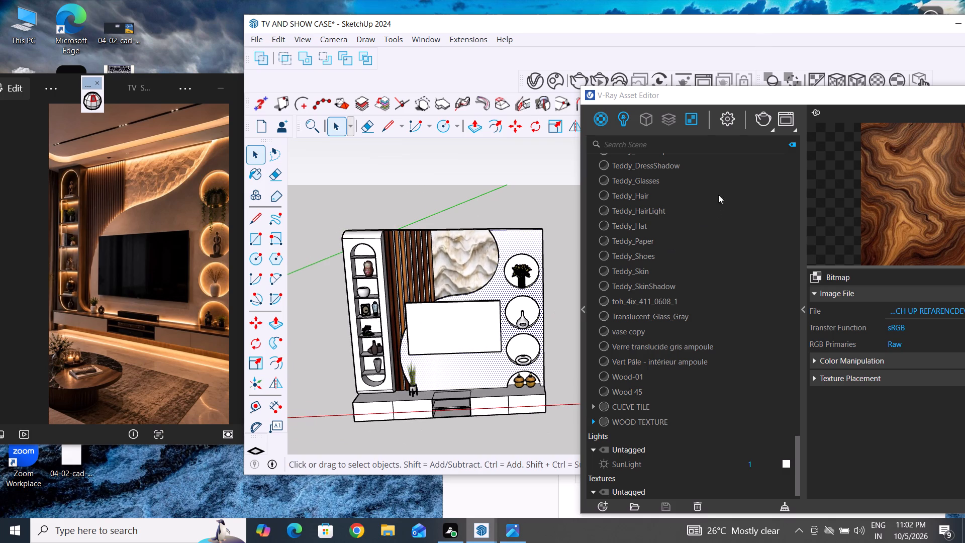
pyautogui.rightClick(605, 121)
pyautogui.click(644, 145)
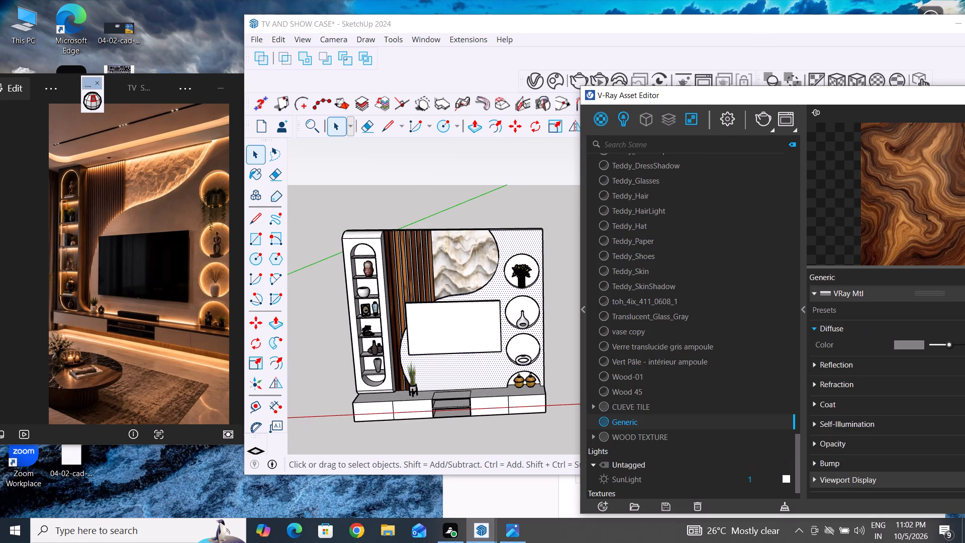
pyautogui.rightClick(651, 421)
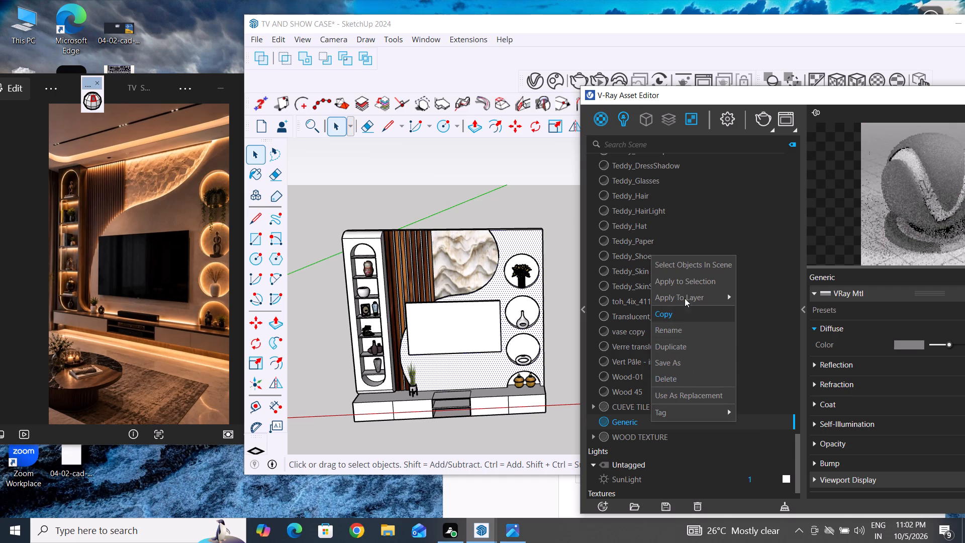
pyautogui.click(688, 285)
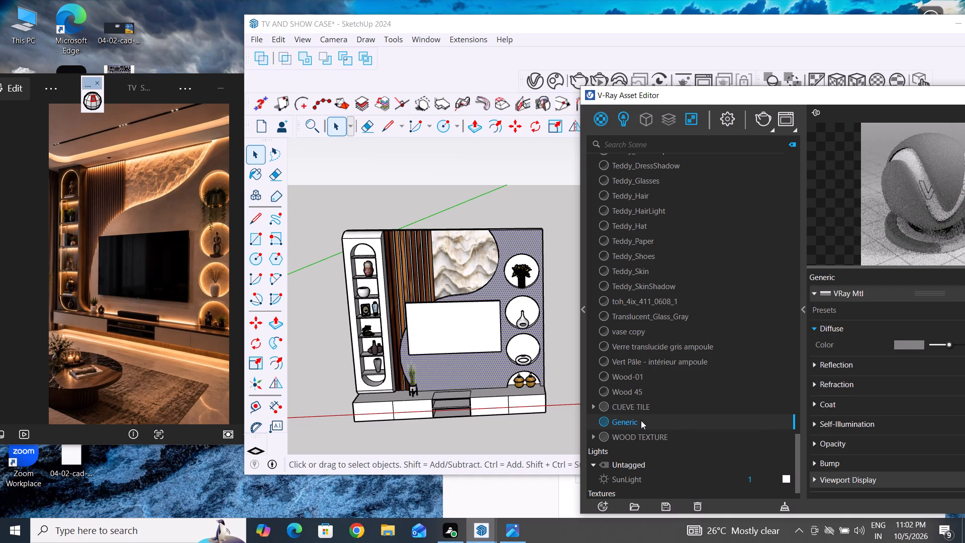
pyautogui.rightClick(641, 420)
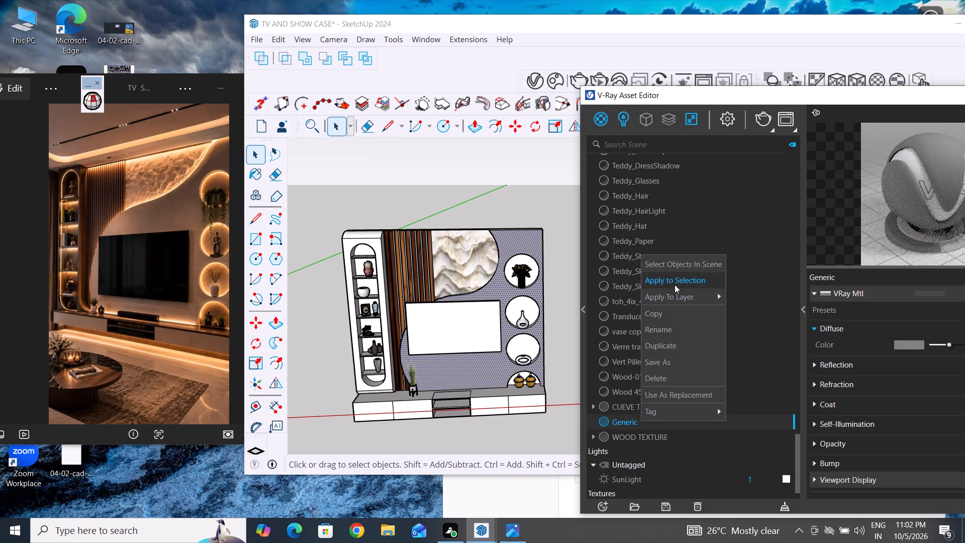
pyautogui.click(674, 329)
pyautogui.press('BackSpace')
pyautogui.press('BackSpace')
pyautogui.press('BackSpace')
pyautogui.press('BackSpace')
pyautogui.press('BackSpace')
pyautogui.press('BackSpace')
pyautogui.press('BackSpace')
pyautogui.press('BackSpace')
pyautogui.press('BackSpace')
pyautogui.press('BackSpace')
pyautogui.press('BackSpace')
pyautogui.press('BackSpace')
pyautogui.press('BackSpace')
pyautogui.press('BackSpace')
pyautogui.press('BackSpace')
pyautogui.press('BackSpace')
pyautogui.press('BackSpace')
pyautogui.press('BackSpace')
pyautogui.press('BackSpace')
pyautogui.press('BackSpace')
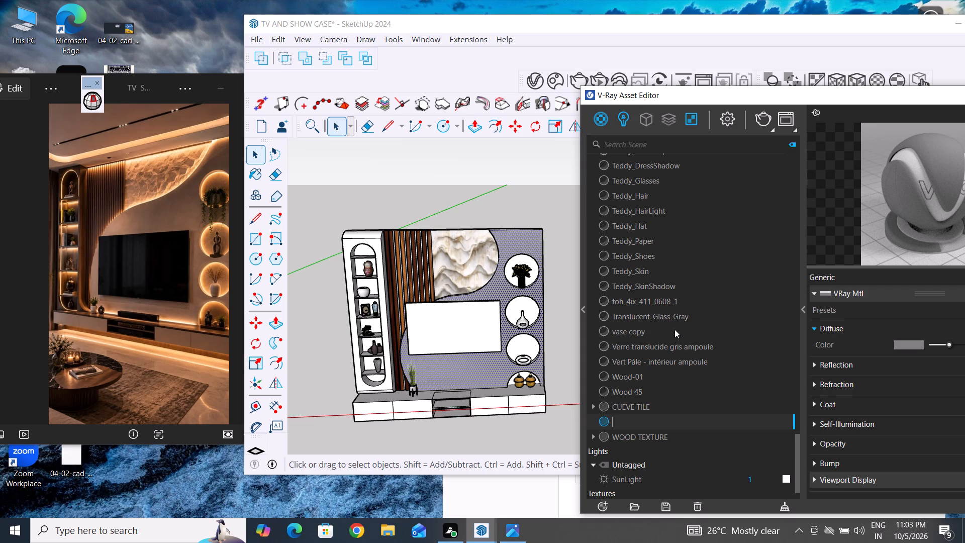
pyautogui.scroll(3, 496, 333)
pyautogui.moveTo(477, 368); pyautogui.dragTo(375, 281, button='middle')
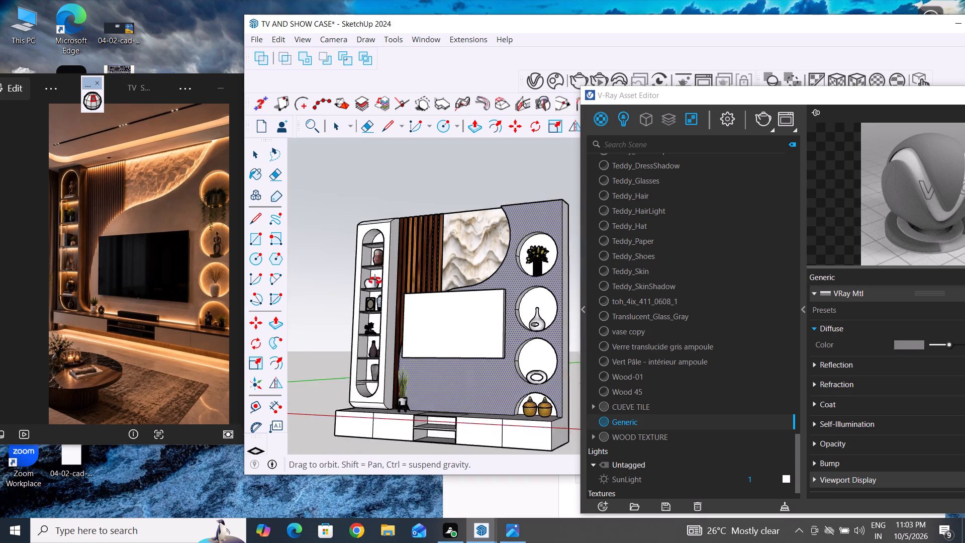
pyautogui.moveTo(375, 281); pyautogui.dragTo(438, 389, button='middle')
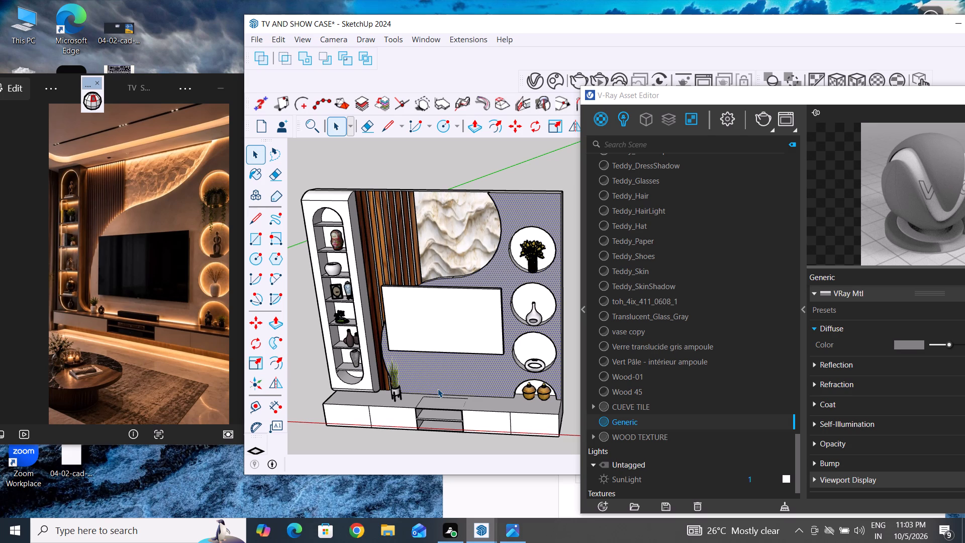
# Rename the back wall's new Generic material as "WALL TILE".
pyautogui.rightClick(642, 420)
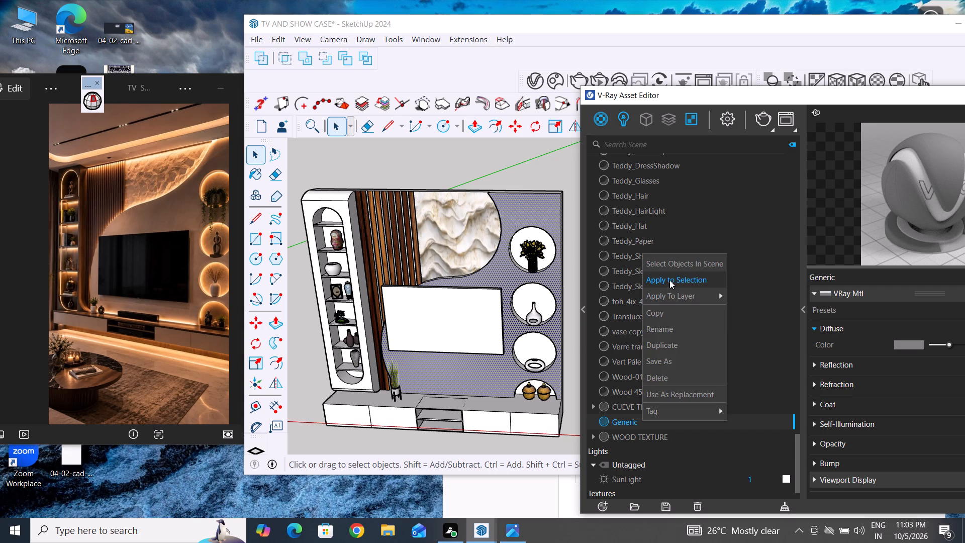
pyautogui.click(665, 326)
pyautogui.press('BackSpace')
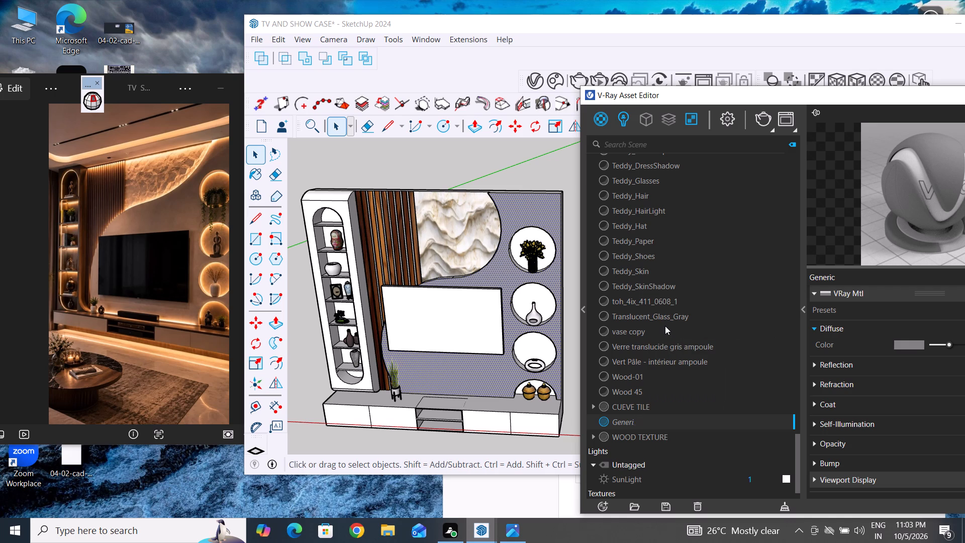
pyautogui.press('BackSpace')
pyautogui.press('BackSpace')
pyautogui.press('BackSpace')
pyautogui.press('BackSpace')
pyautogui.press('BackSpace')
pyautogui.press('BackSpace')
pyautogui.write('WALL TILE')
# Switch to Google Chrome and search the web for "tile texture".
pyautogui.click(353, 530)
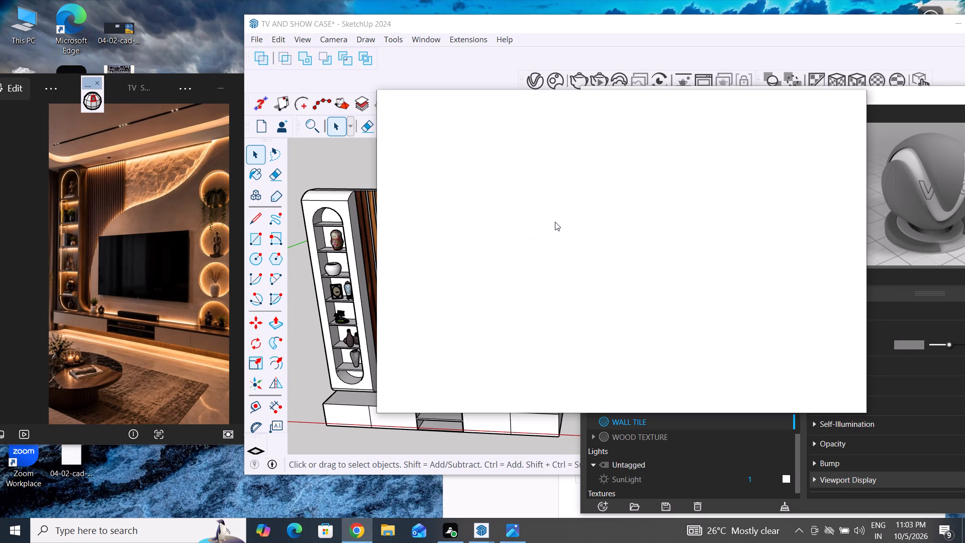
pyautogui.click(574, 131)
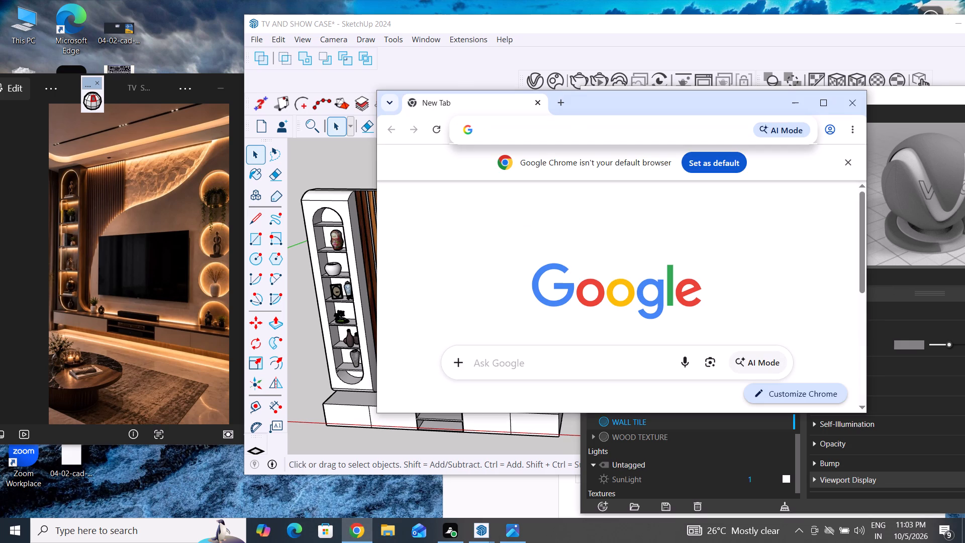
pyautogui.write('TILE')
pyautogui.click(543, 184)
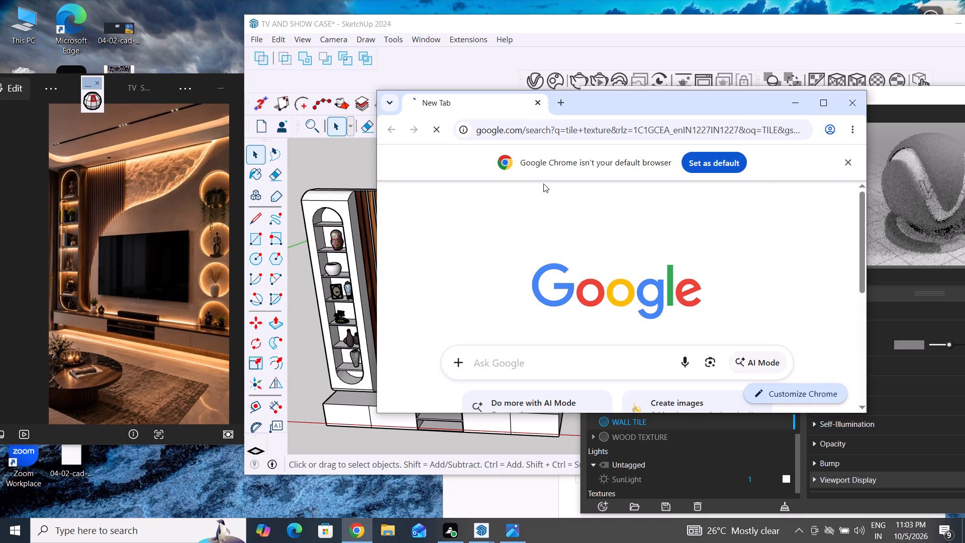
pyautogui.scroll(-2, 553, 329)
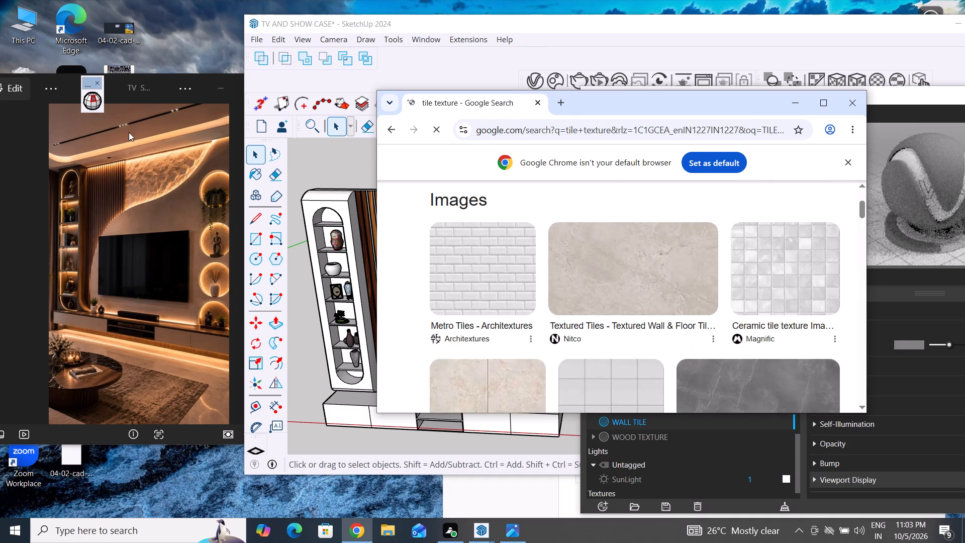
# Bring up the TV showcase reference photo and arrange it beside an enlarged browser window with the tile texture results.
pyautogui.click(13, 163)
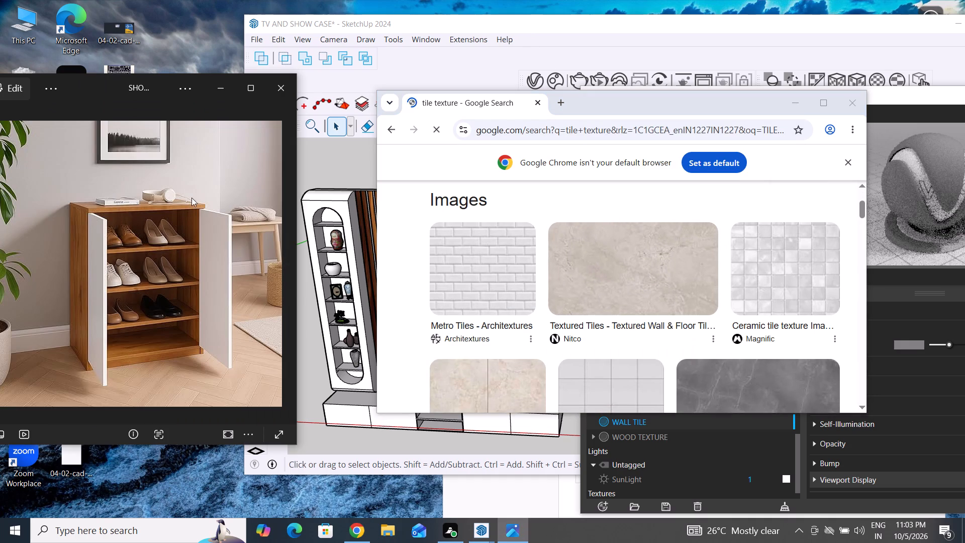
pyautogui.moveTo(99, 85); pyautogui.dragTo(243, 105)
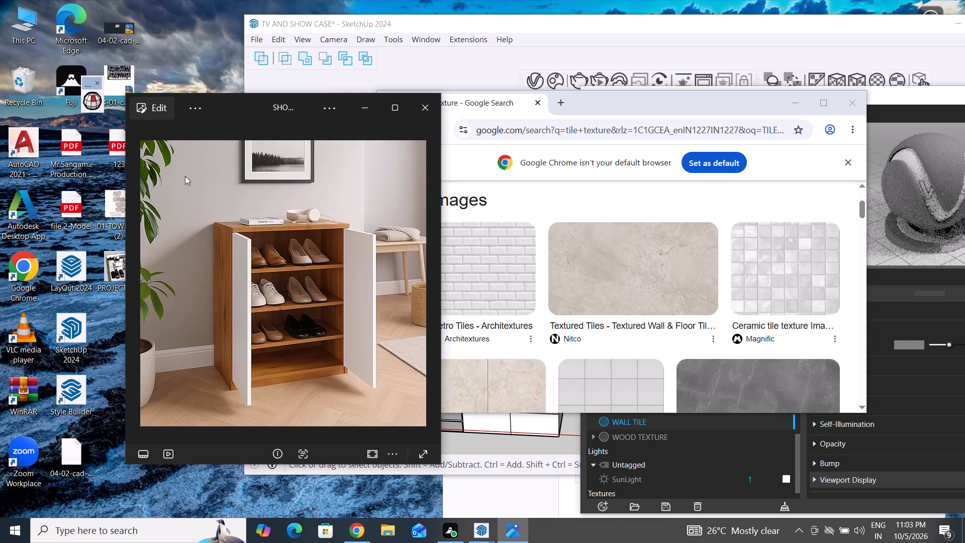
pyautogui.click(135, 286)
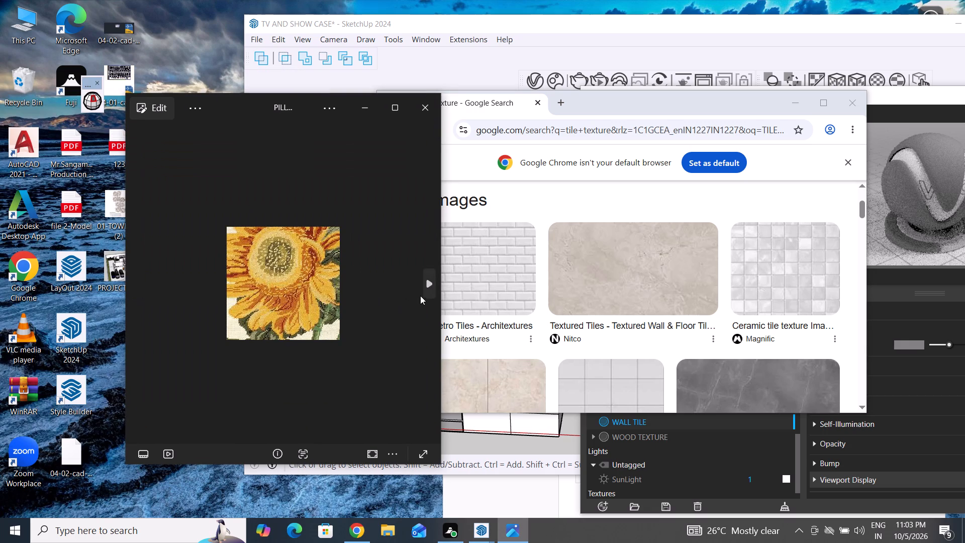
pyautogui.click(428, 288)
pyautogui.click(428, 288)
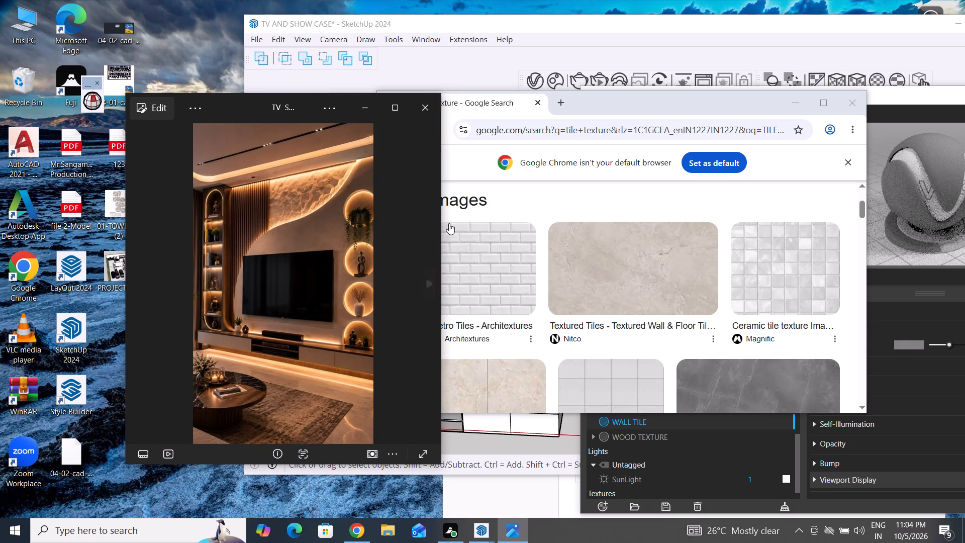
pyautogui.scroll(-2, 681, 336)
pyautogui.scroll(3, 681, 336)
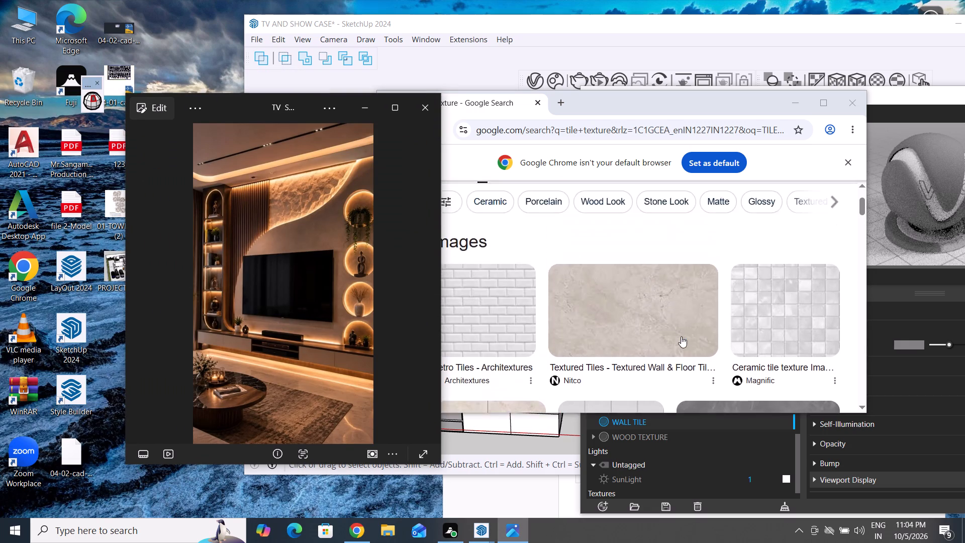
pyautogui.scroll(-9, 681, 336)
pyautogui.scroll(3, 681, 336)
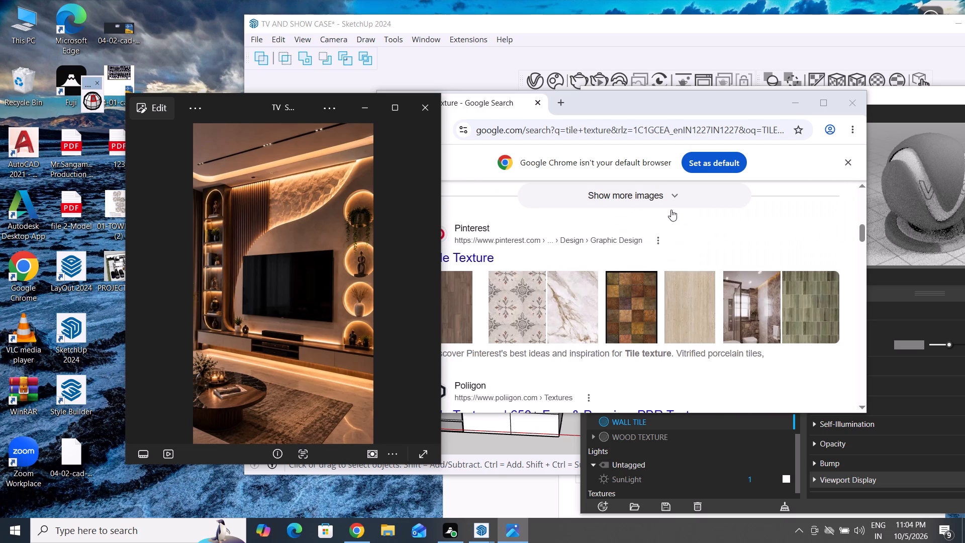
pyautogui.moveTo(641, 105); pyautogui.dragTo(804, 104)
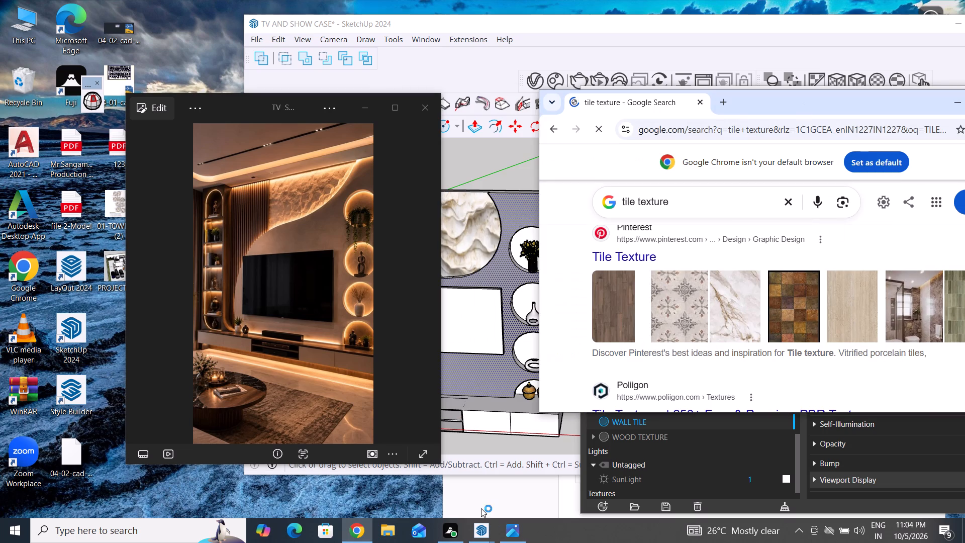
pyautogui.moveTo(781, 102); pyautogui.dragTo(649, 71)
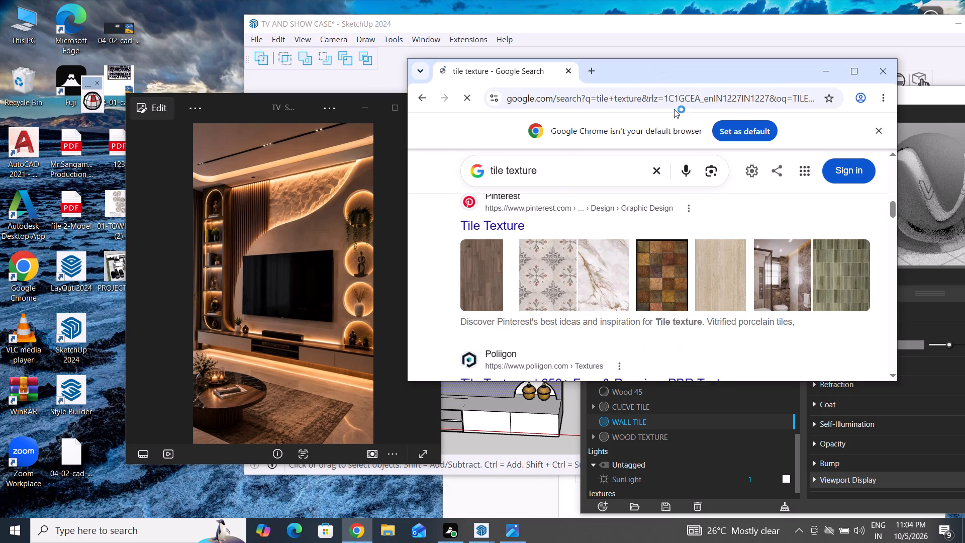
pyautogui.moveTo(715, 382); pyautogui.dragTo(734, 492)
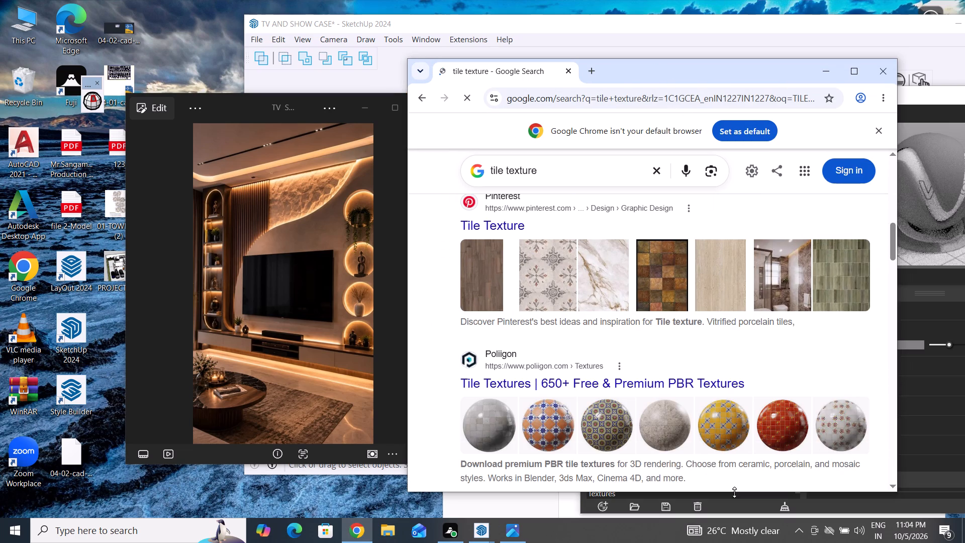
# Browse the tile texture image results for a wall tile that matches the back wall in the reference photo.
pyautogui.scroll(-3, 659, 431)
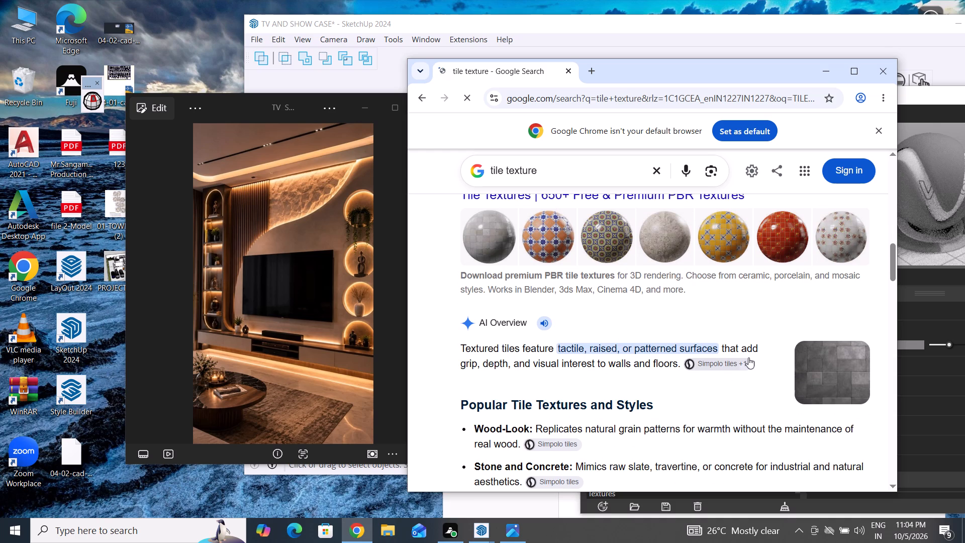
pyautogui.scroll(4, 707, 388)
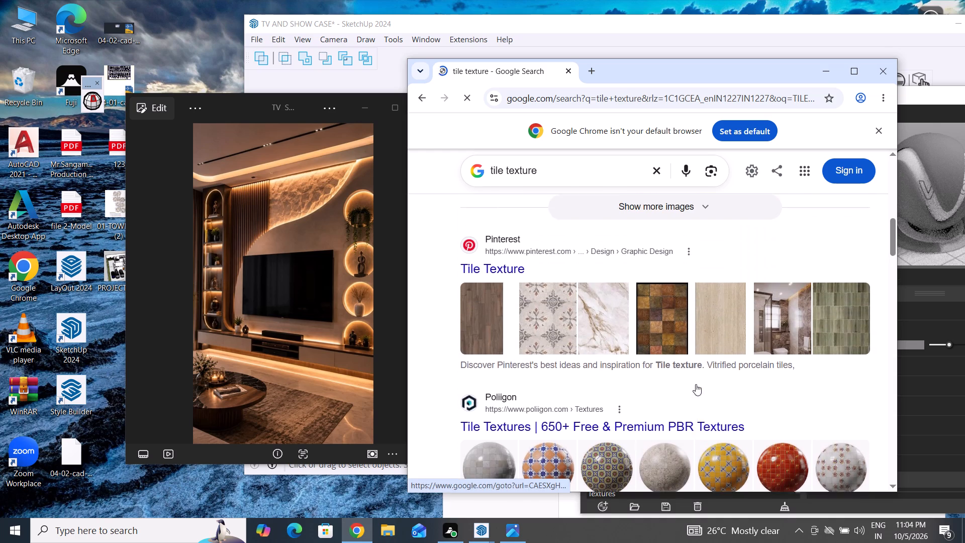
pyautogui.scroll(5, 696, 384)
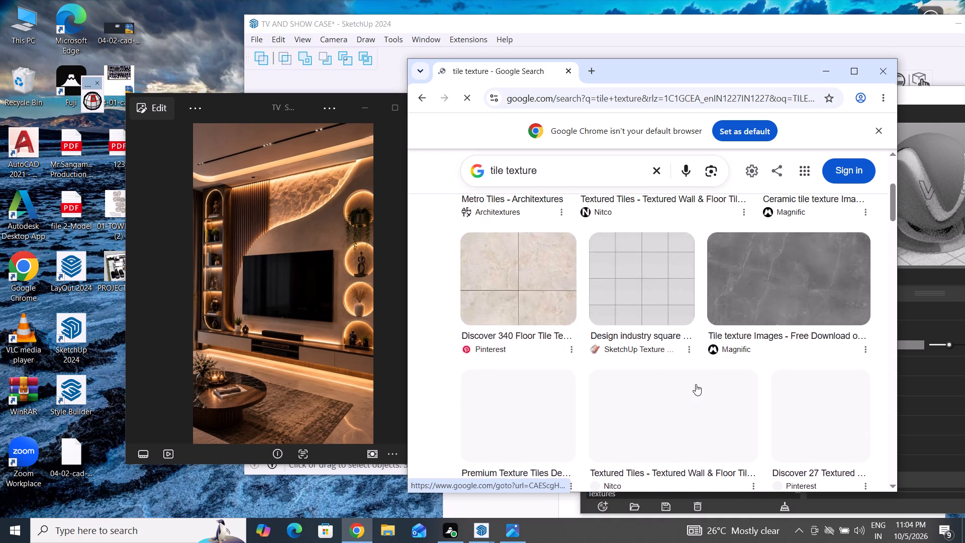
pyautogui.scroll(5, 696, 384)
pyautogui.scroll(-2, 696, 384)
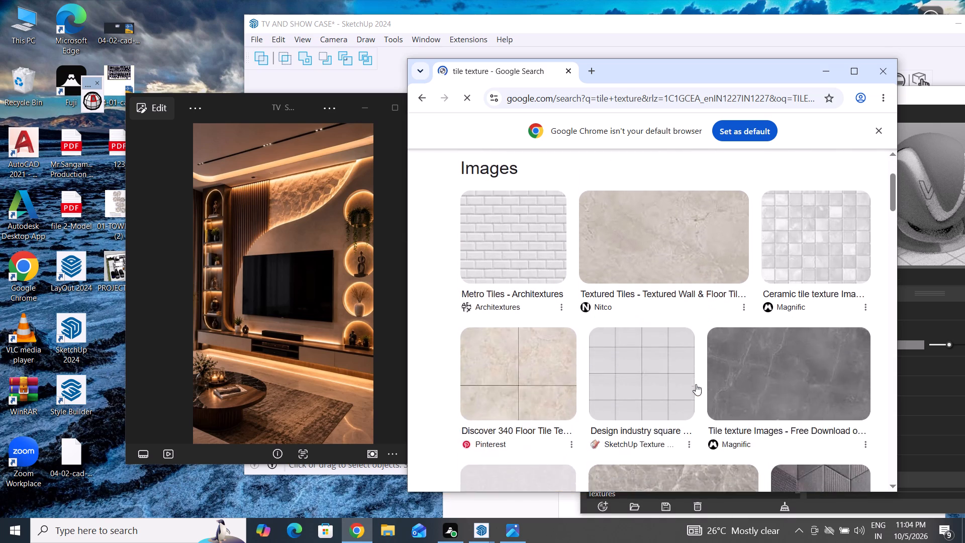
pyautogui.scroll(2, 696, 384)
pyautogui.click(550, 220)
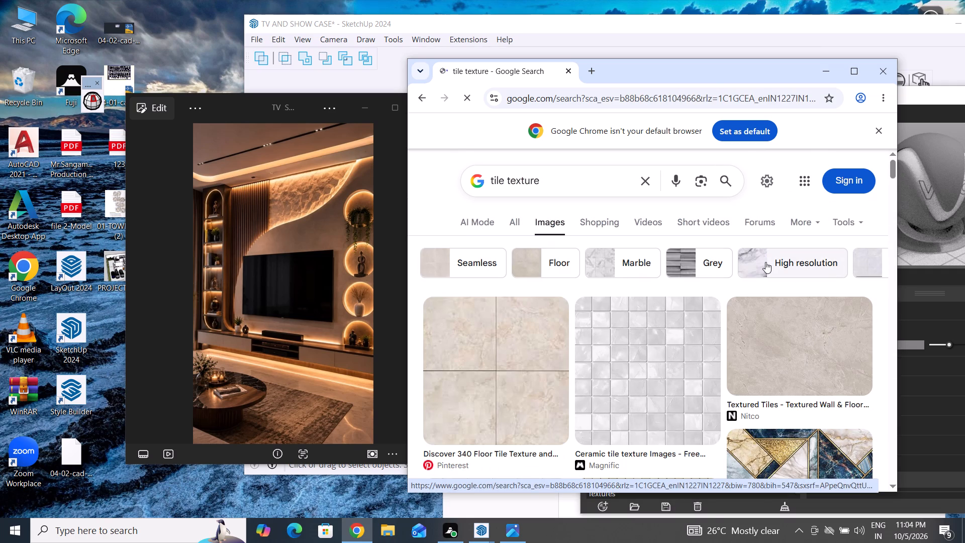
pyautogui.scroll(-6, 636, 393)
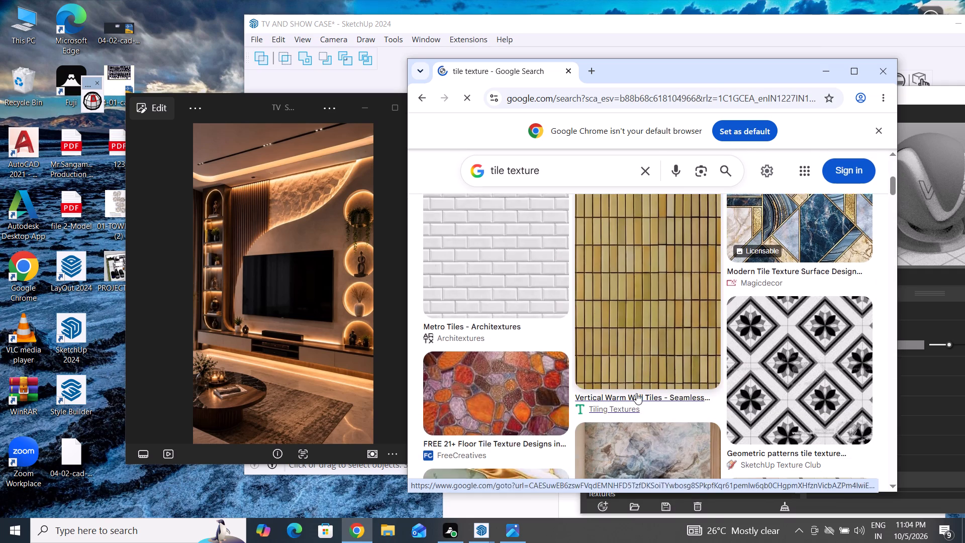
pyautogui.scroll(-3, 636, 393)
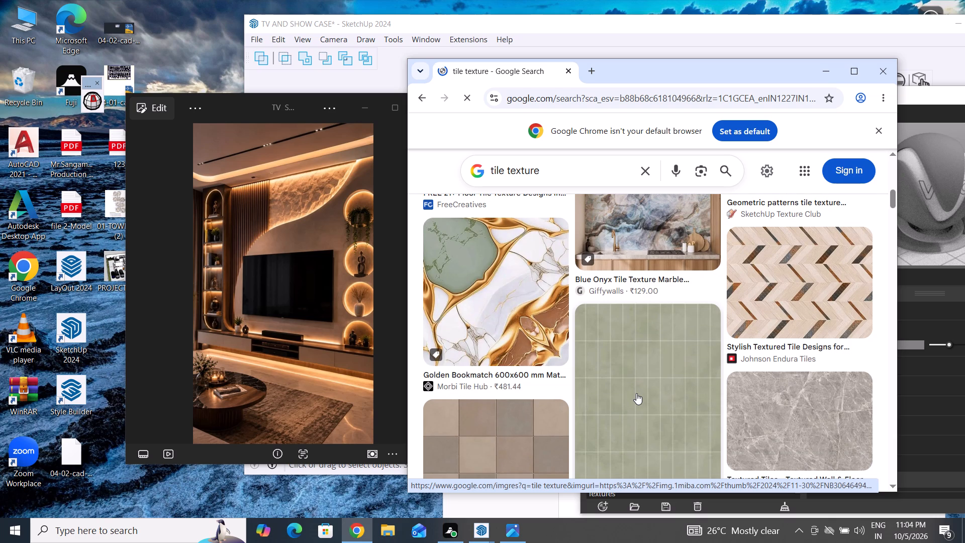
pyautogui.scroll(-1, 636, 393)
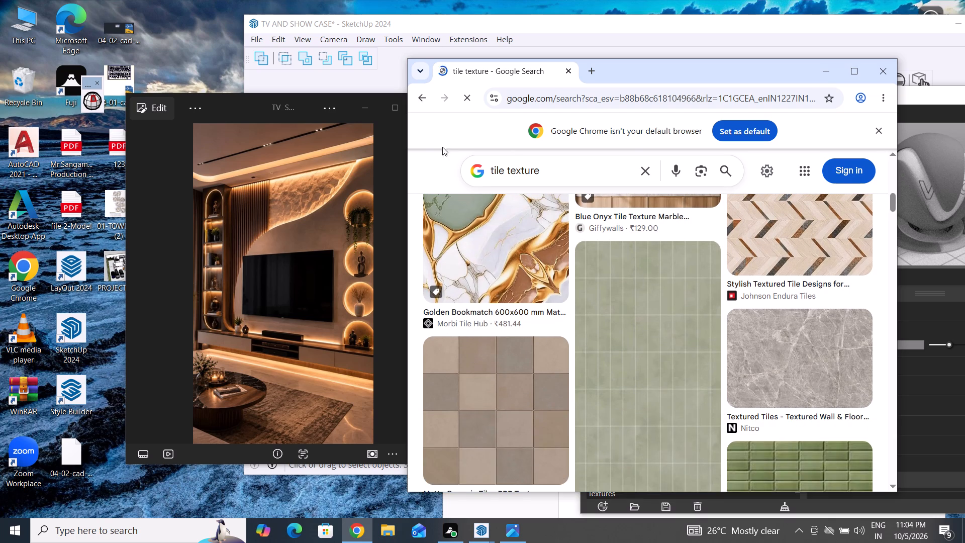
pyautogui.scroll(-7, 530, 413)
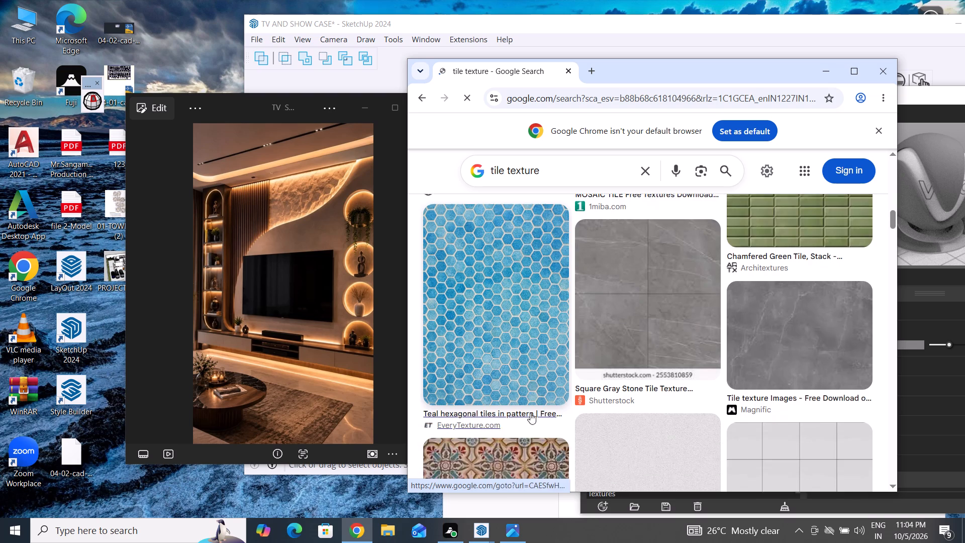
pyautogui.scroll(-11, 530, 413)
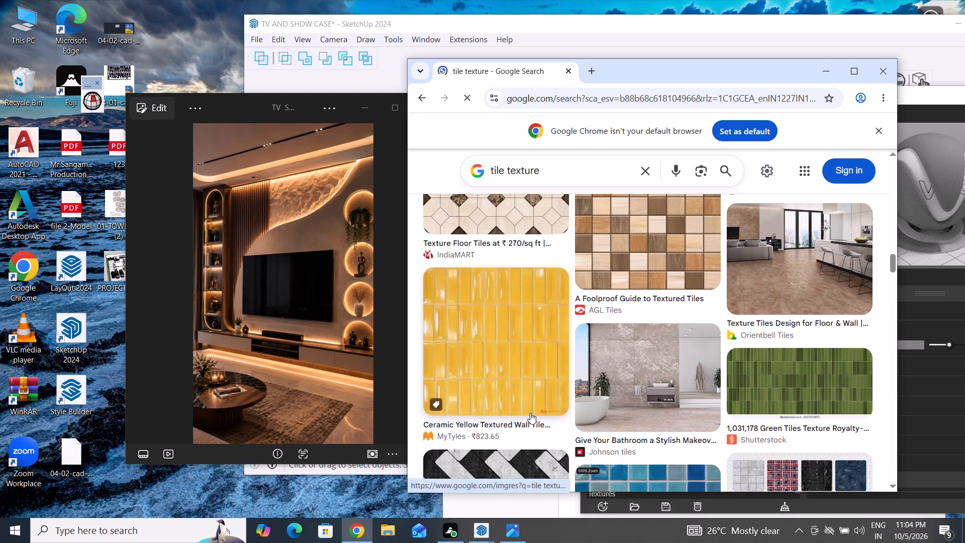
pyautogui.scroll(-7, 530, 413)
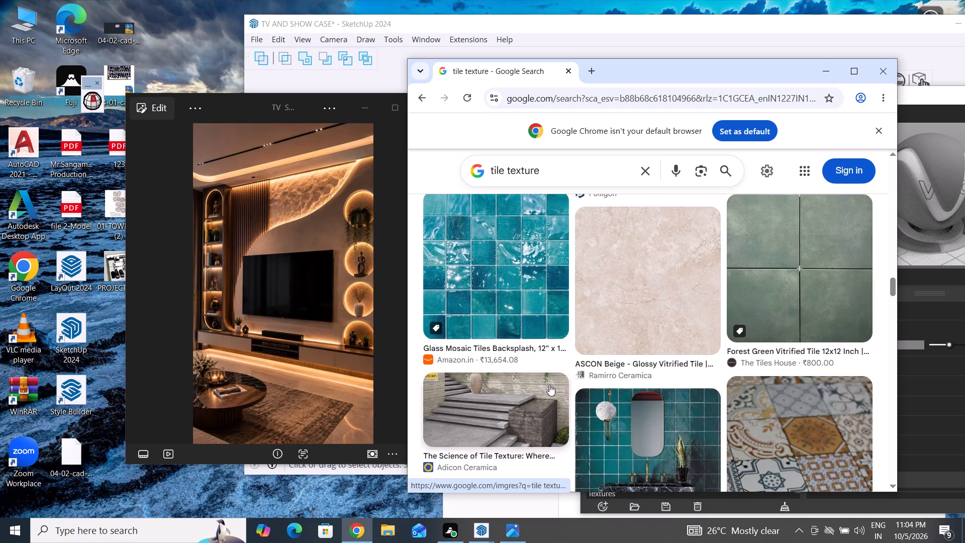
# Save the ASCON Beige glossy vitrified tile image as "WHITE TILE" in the SKETCH UP REFARENCDE folder and put the browser away.
pyautogui.rightClick(644, 287)
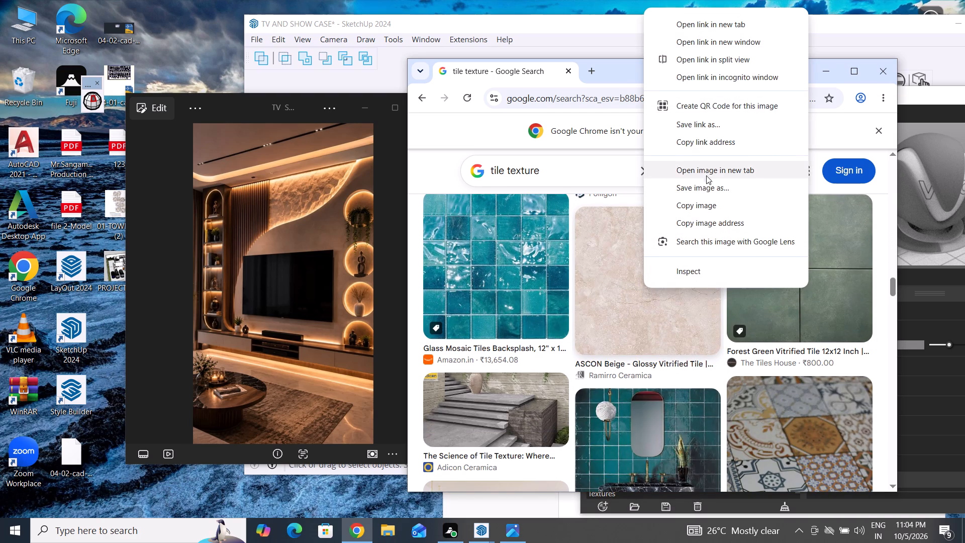
pyautogui.click(706, 184)
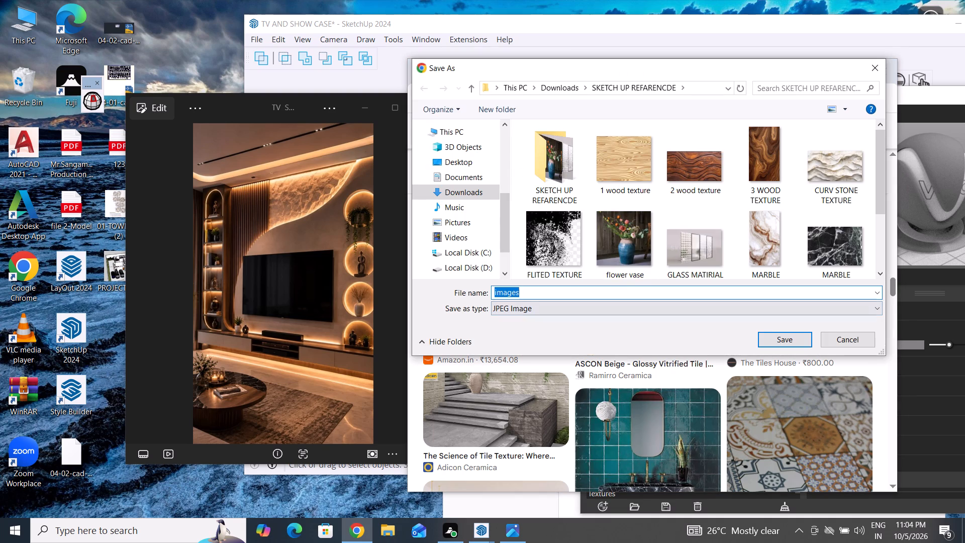
pyautogui.press('BackSpace')
pyautogui.press('BackSpace')
pyautogui.press('BackSpace')
pyautogui.write('WHITE TILE')
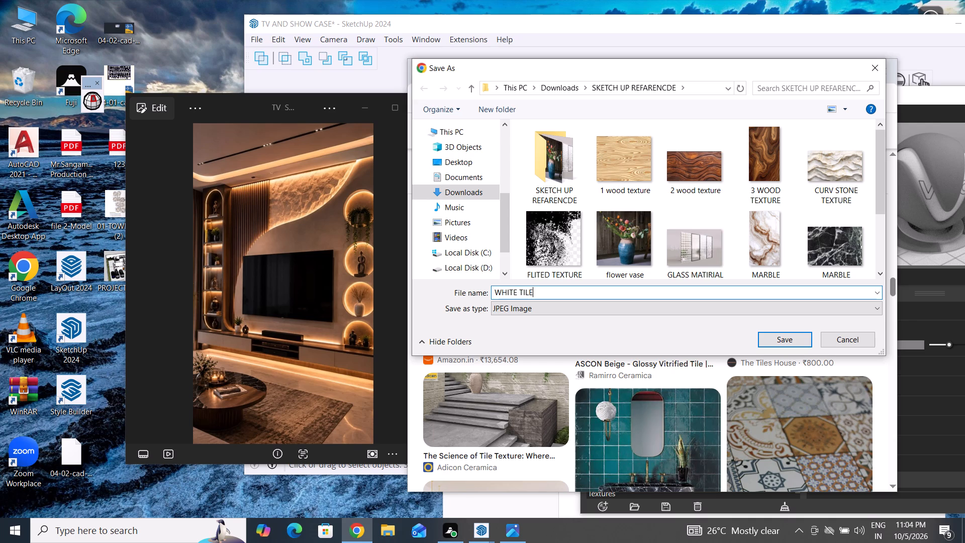
pyautogui.click(799, 336)
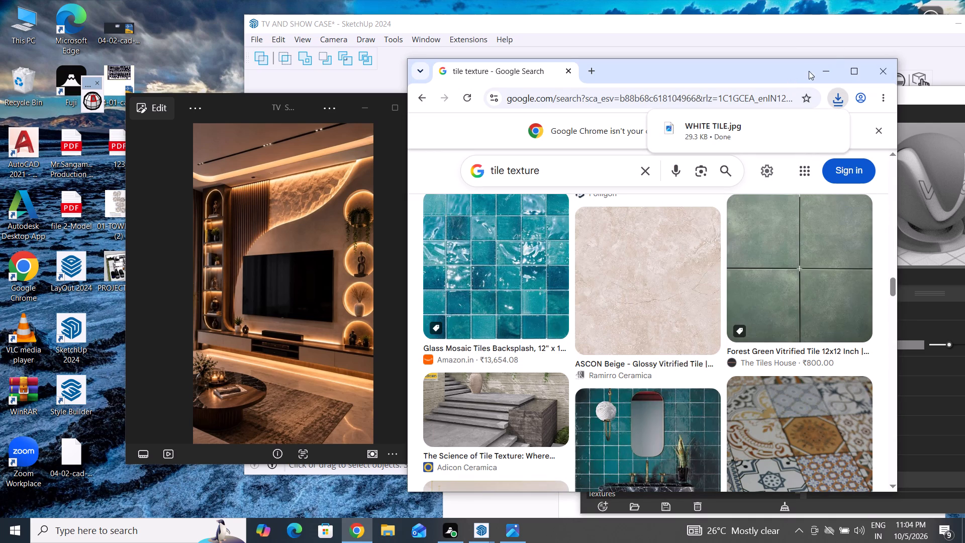
pyautogui.moveTo(803, 66); pyautogui.dragTo(774, 123)
pyautogui.click(795, 131)
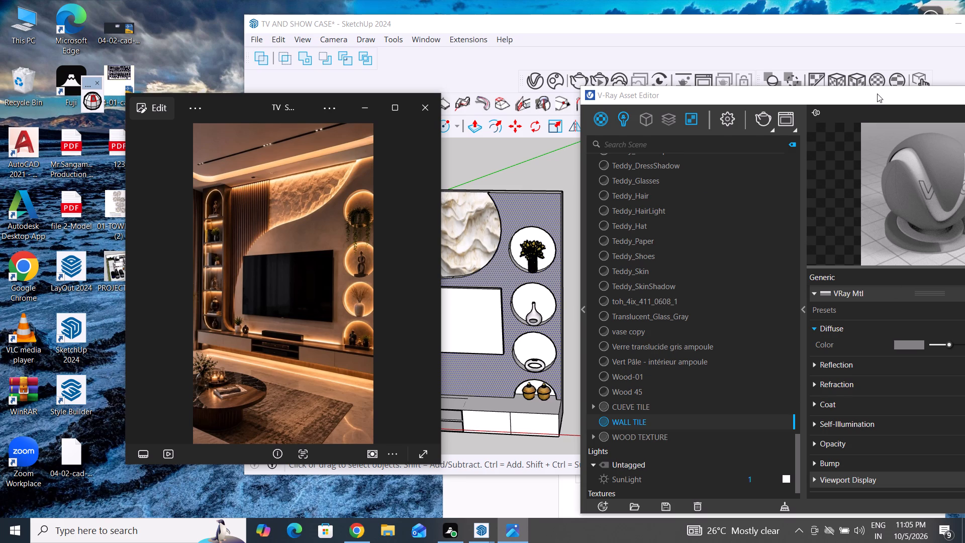
# Load the WHITE TILE image as a Bitmap texture for the diffuse colour of the WALL TILE material.
pyautogui.moveTo(877, 94); pyautogui.dragTo(723, 80)
pyautogui.rightClick(875, 327)
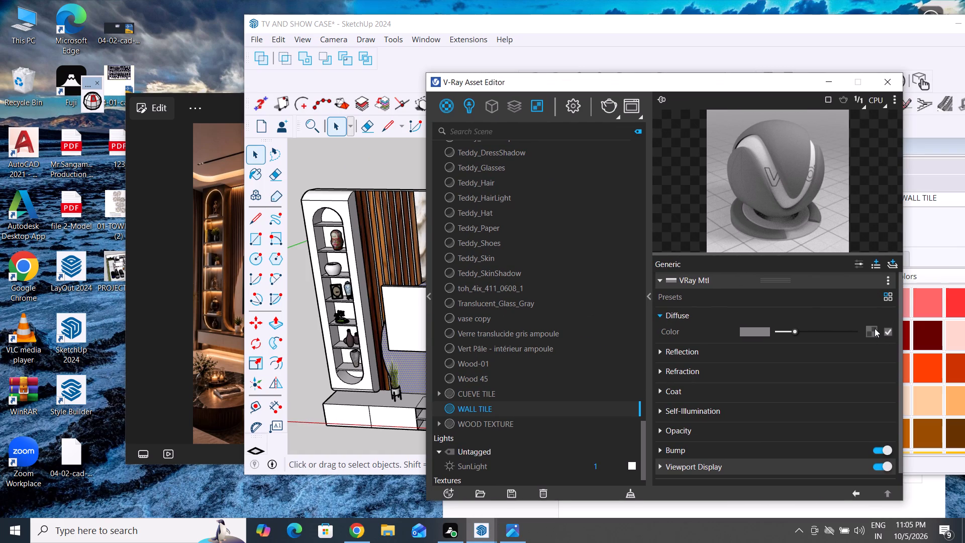
pyautogui.rightClick(874, 329)
pyautogui.click(874, 329)
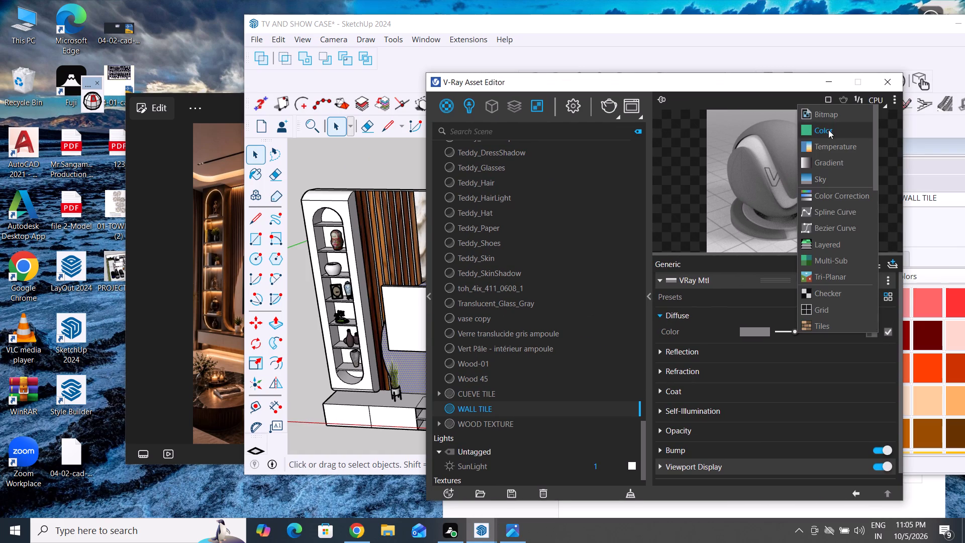
pyautogui.click(834, 112)
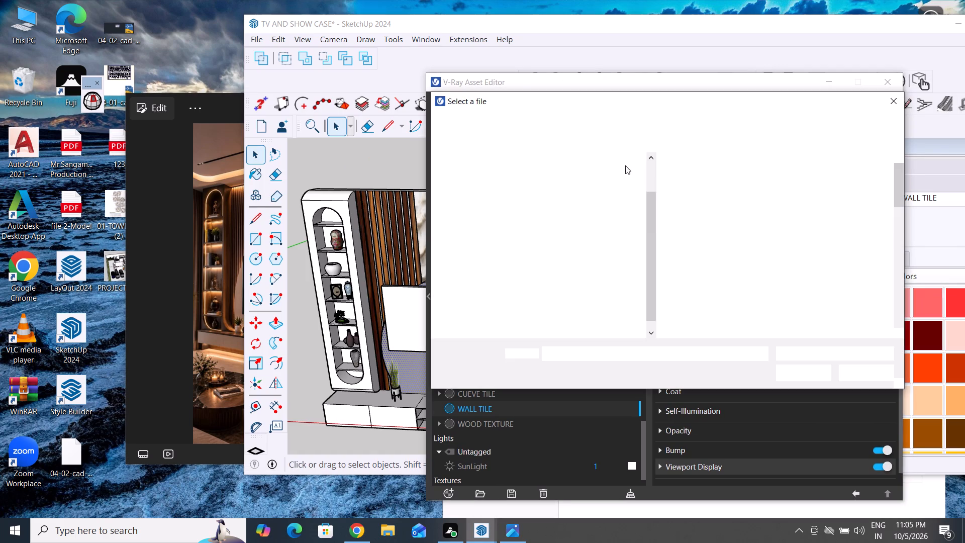
pyautogui.scroll(-5, 729, 280)
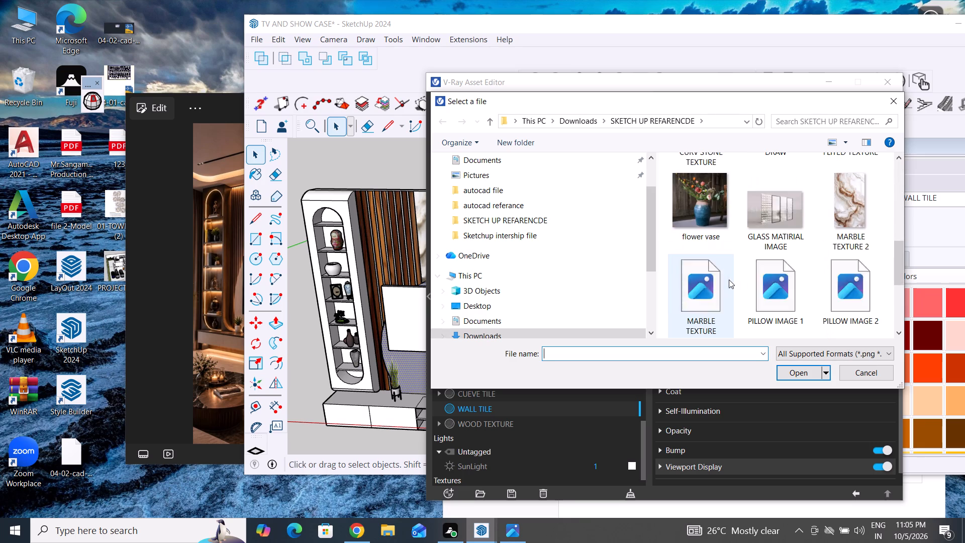
pyautogui.scroll(-3, 729, 280)
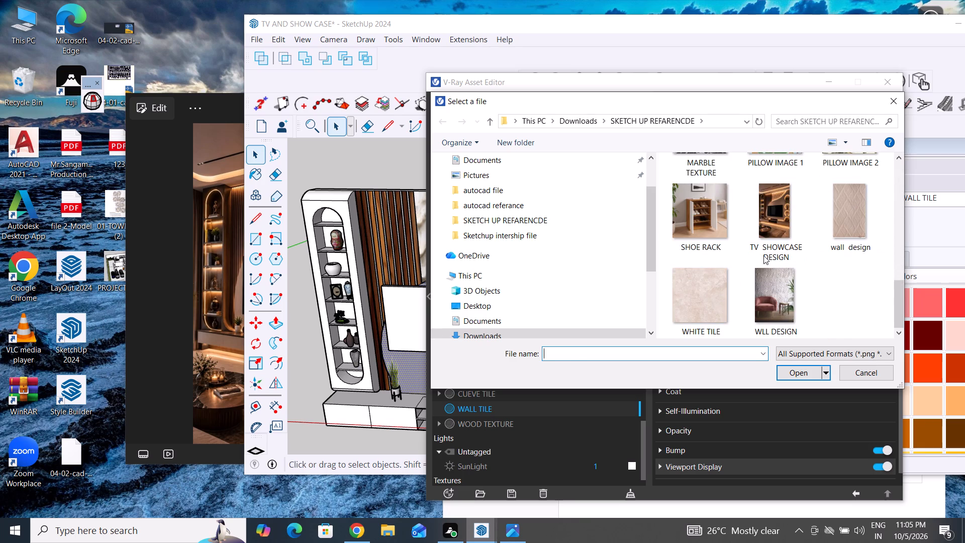
pyautogui.click(702, 295)
pyautogui.click(805, 369)
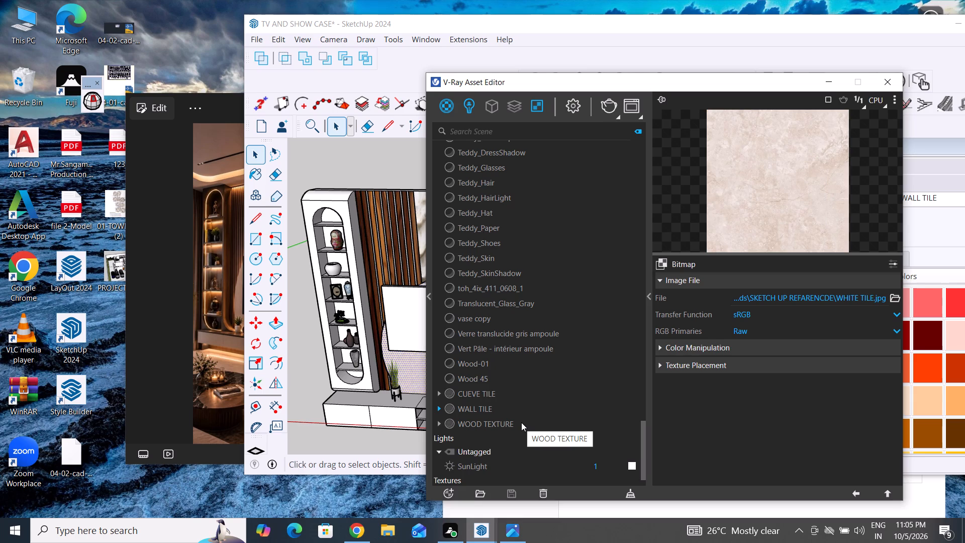
# Apply the WALL TILE material to the selected back wall face behind the TV.
pyautogui.click(502, 410)
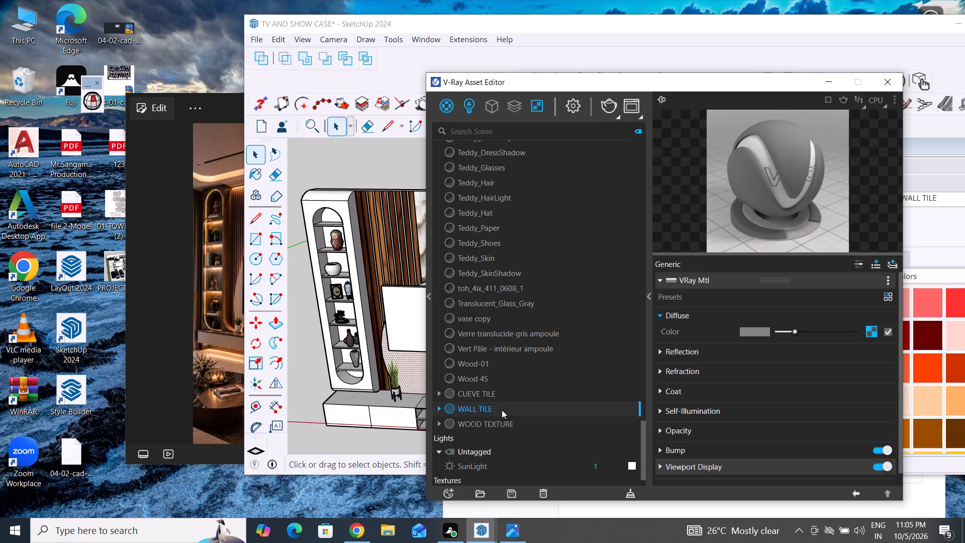
pyautogui.rightClick(502, 410)
pyautogui.click(553, 265)
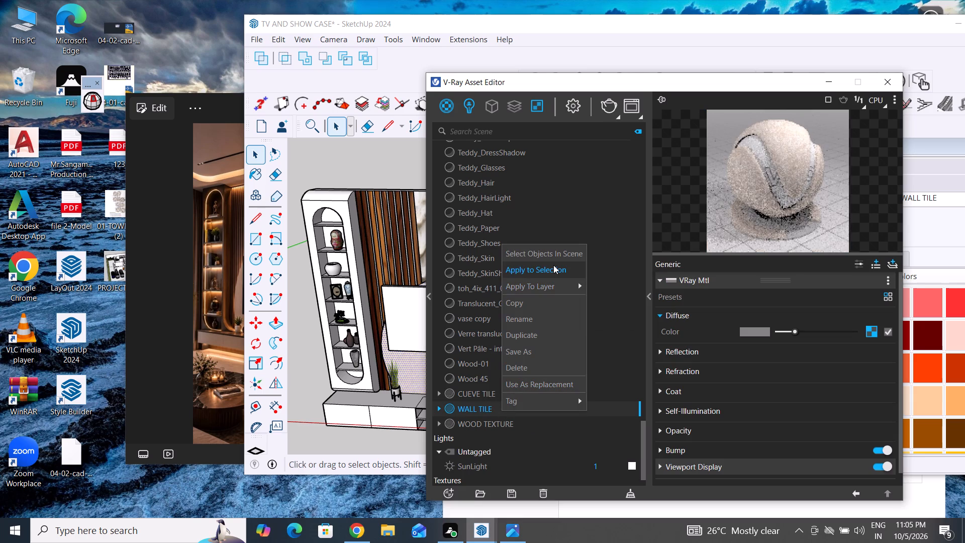
# Move the V-Ray Asset Editor clear of the model and give the tiled back wall a cubic projection with fitted texture scale.
pyautogui.moveTo(639, 88); pyautogui.dragTo(824, 85)
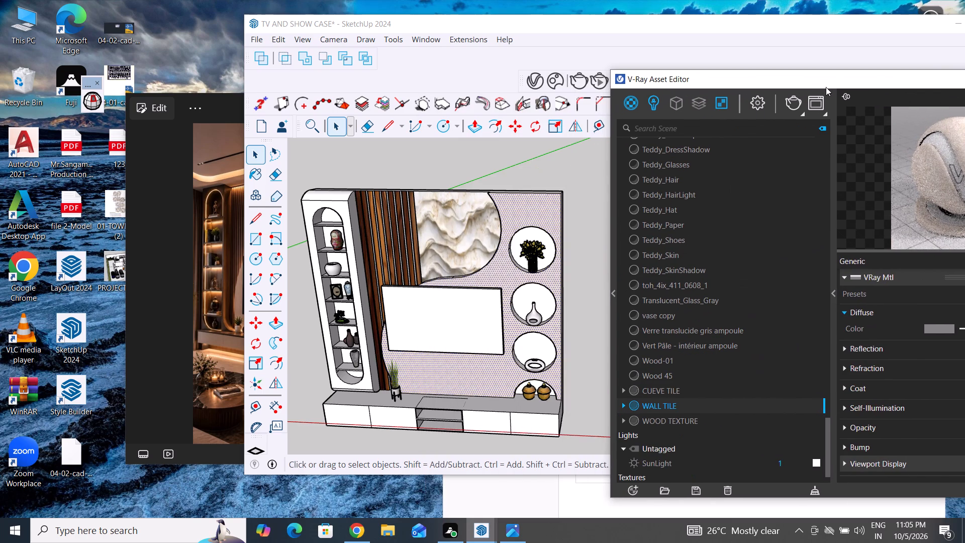
pyautogui.moveTo(611, 345); pyautogui.dragTo(567, 289, button='middle')
pyautogui.scroll(-2, 502, 414)
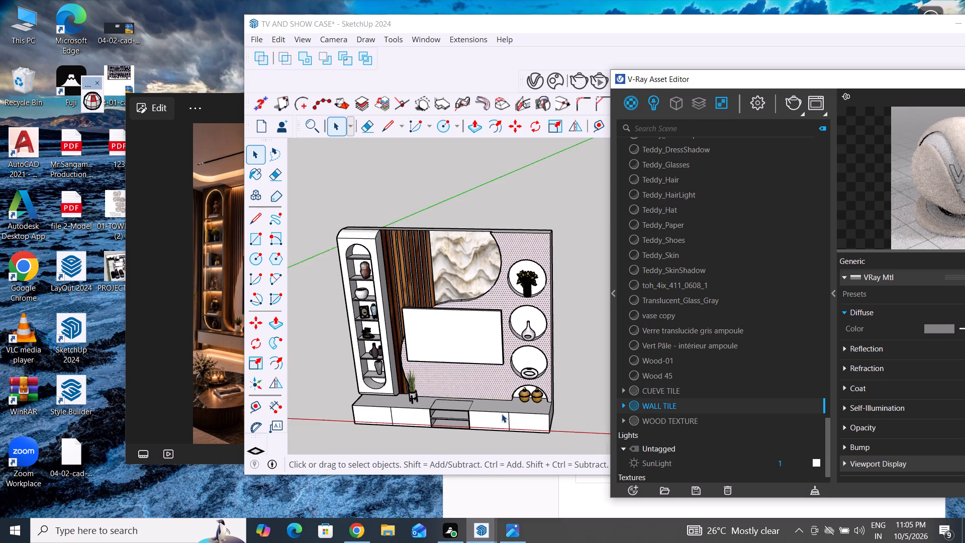
pyautogui.scroll(-2, 502, 414)
pyautogui.moveTo(560, 392); pyautogui.dragTo(518, 305, button='middle')
pyautogui.scroll(4, 518, 355)
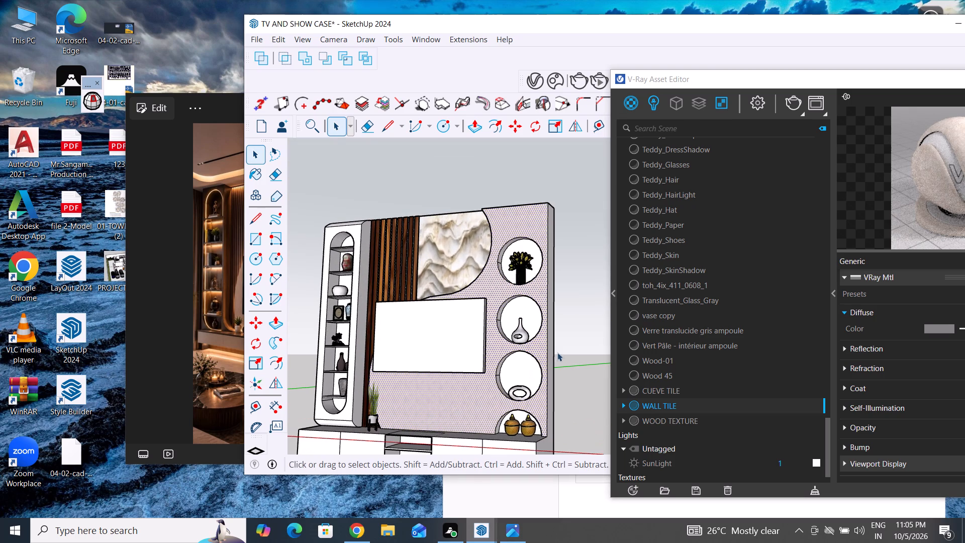
pyautogui.moveTo(728, 79); pyautogui.dragTo(888, 156)
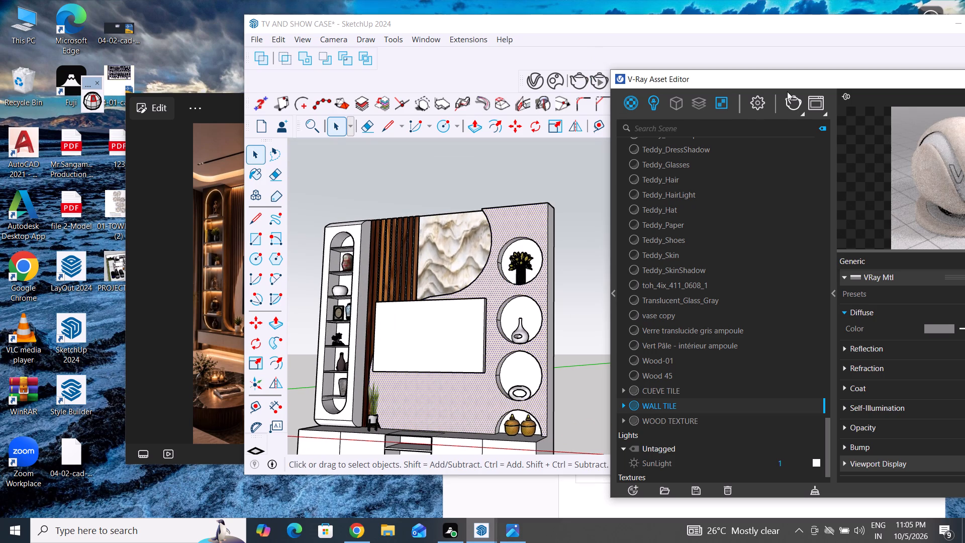
pyautogui.moveTo(779, 80); pyautogui.dragTo(878, 165)
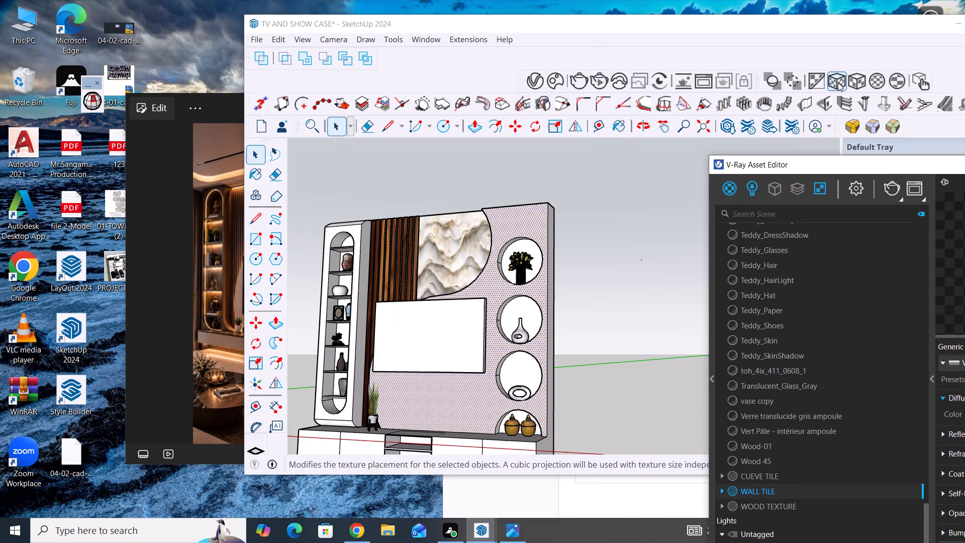
pyautogui.click(859, 78)
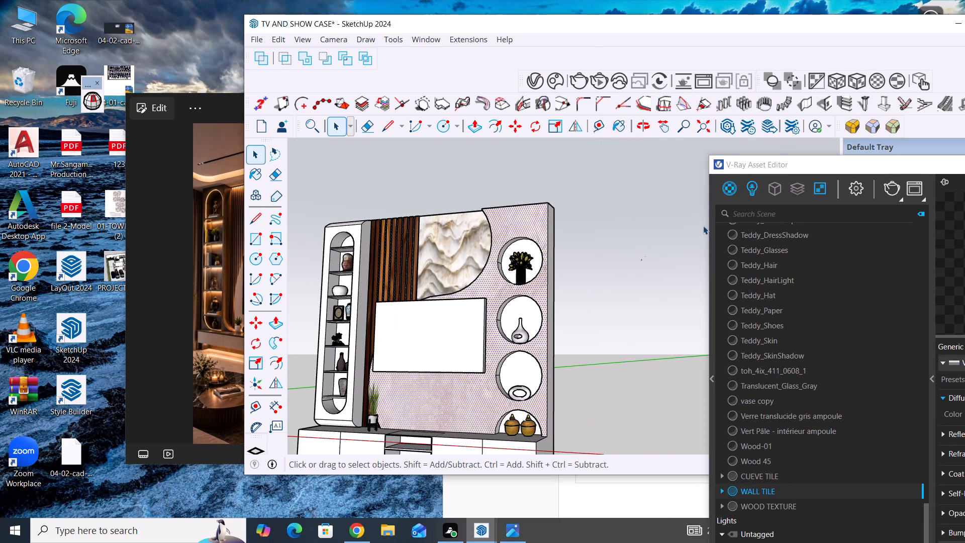
pyautogui.click(629, 313)
# Inspect the tiled back wall and compare it with the TV showcase reference photo.
pyautogui.moveTo(565, 380); pyautogui.dragTo(594, 447, button='middle')
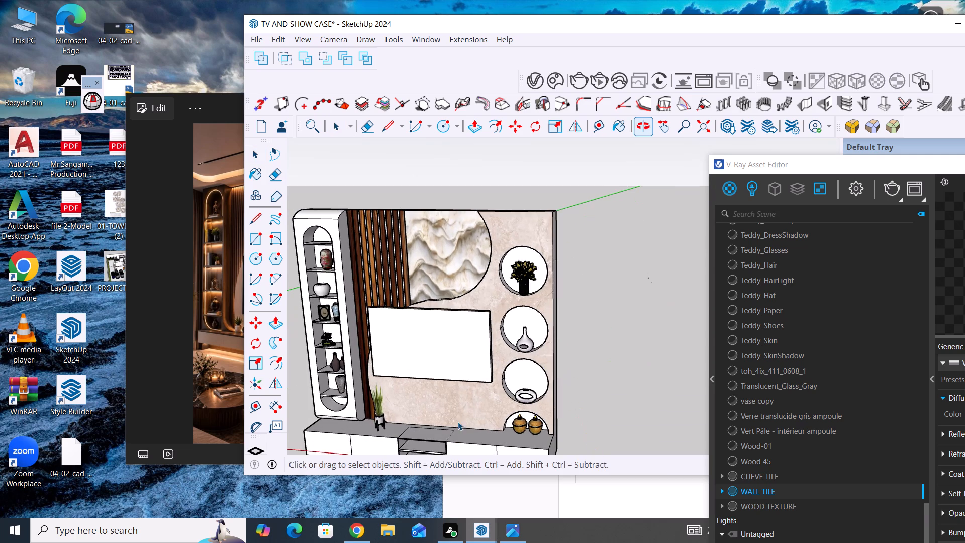
pyautogui.scroll(4, 453, 403)
pyautogui.moveTo(476, 409); pyautogui.dragTo(537, 398, button='middle')
pyautogui.scroll(-3, 534, 398)
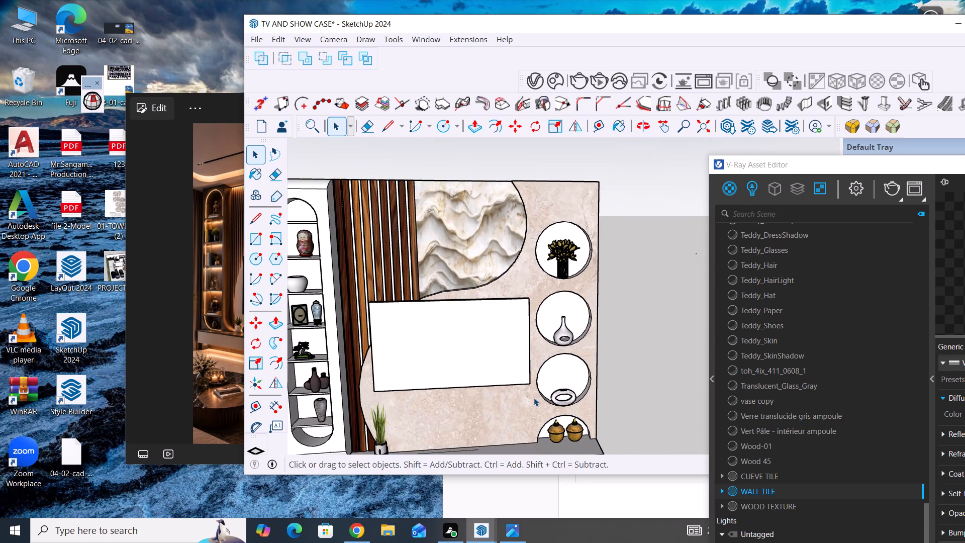
pyautogui.moveTo(534, 398); pyautogui.dragTo(498, 383, button='middle')
pyautogui.scroll(-2, 630, 318)
pyautogui.moveTo(634, 322); pyautogui.dragTo(609, 352, button='middle')
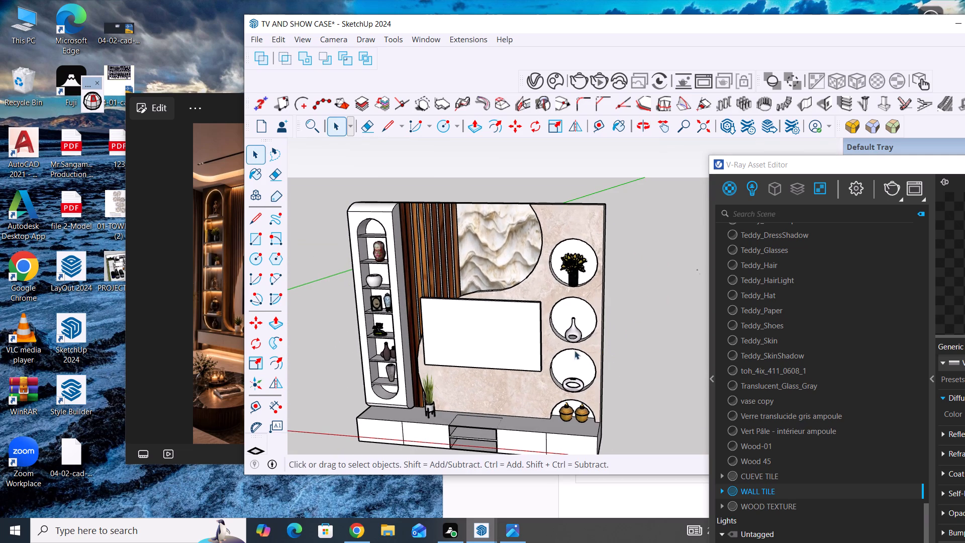
pyautogui.click(168, 209)
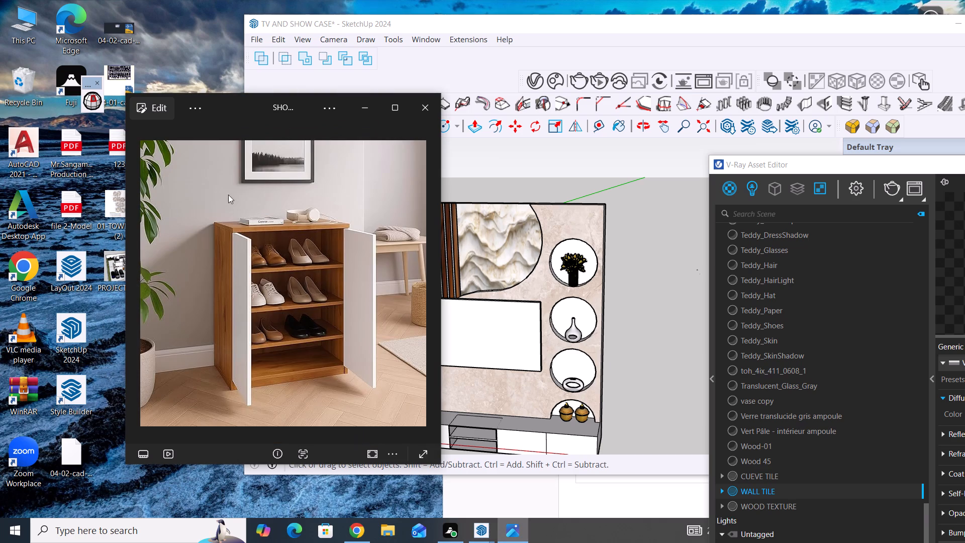
pyautogui.click(134, 289)
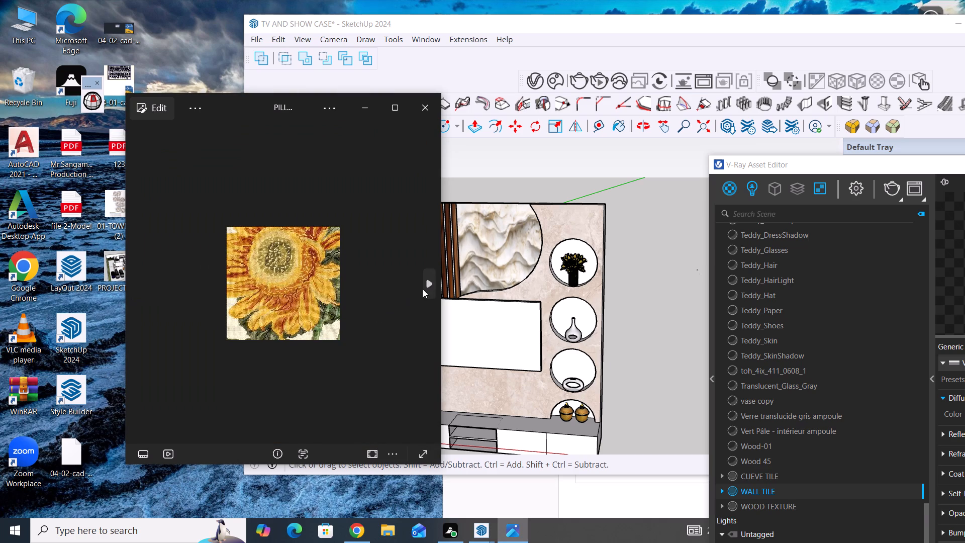
pyautogui.doubleClick(429, 286)
pyautogui.scroll(4, 369, 315)
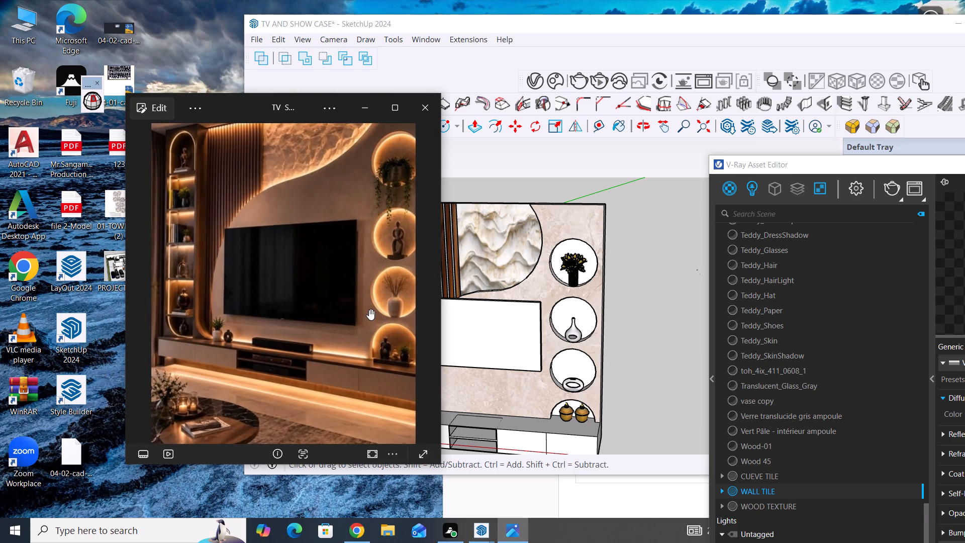
pyautogui.click(651, 251)
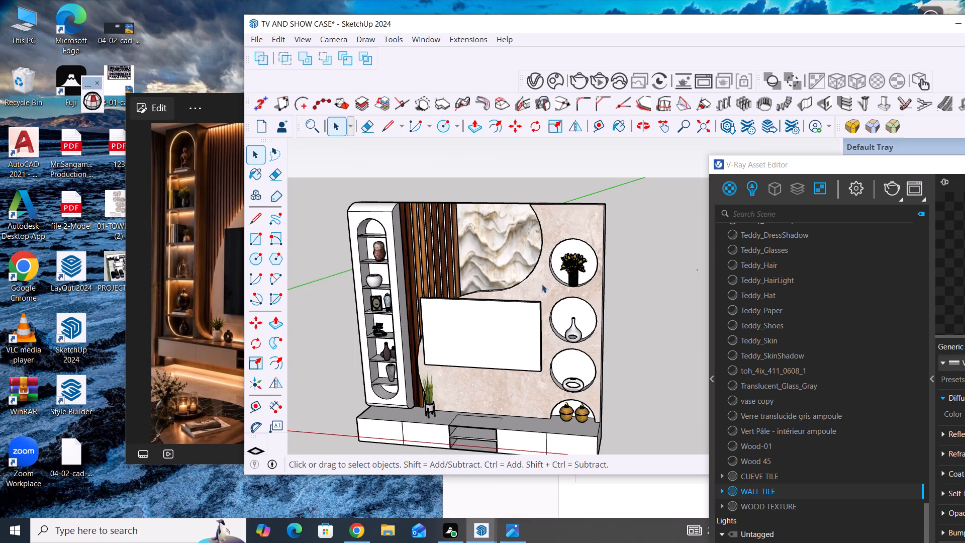
# Apply WALL TILE to the back faces of the three full circular niches, using a cubic projection with fitted texture scale.
pyautogui.scroll(3, 405, 278)
pyautogui.moveTo(452, 298); pyautogui.dragTo(397, 267, button='middle')
pyautogui.scroll(4, 405, 273)
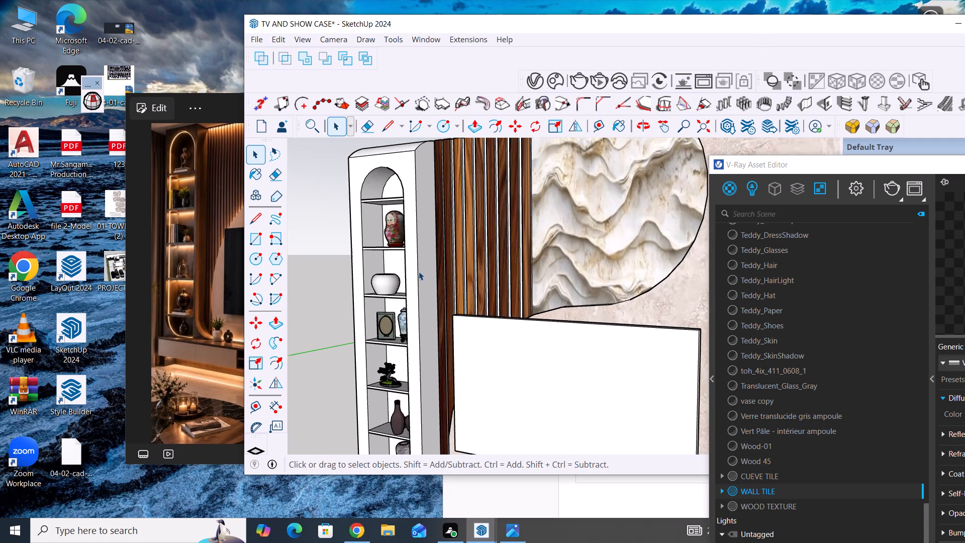
pyautogui.scroll(-10, 344, 312)
pyautogui.moveTo(423, 375); pyautogui.dragTo(522, 386, button='middle')
pyautogui.scroll(4, 527, 315)
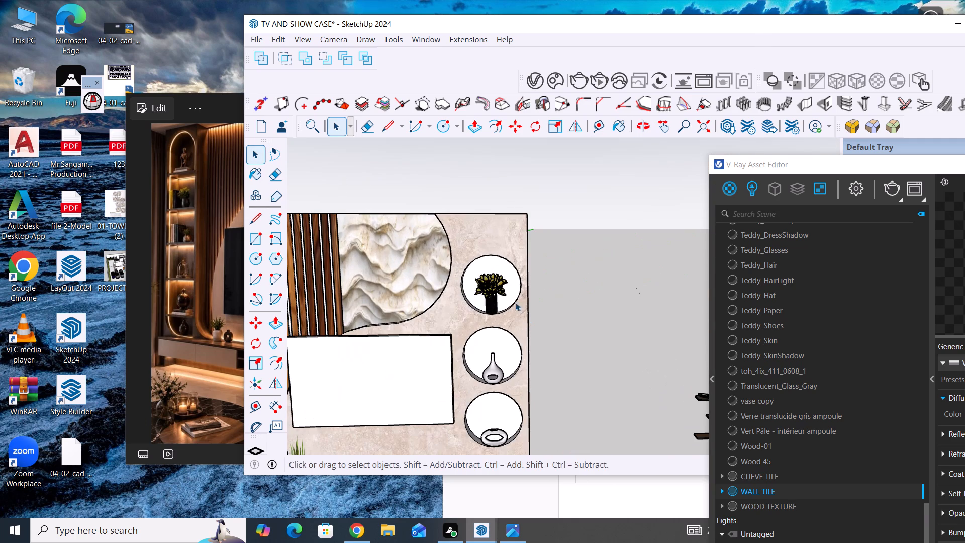
pyautogui.click(511, 292)
pyautogui.scroll(4, 511, 293)
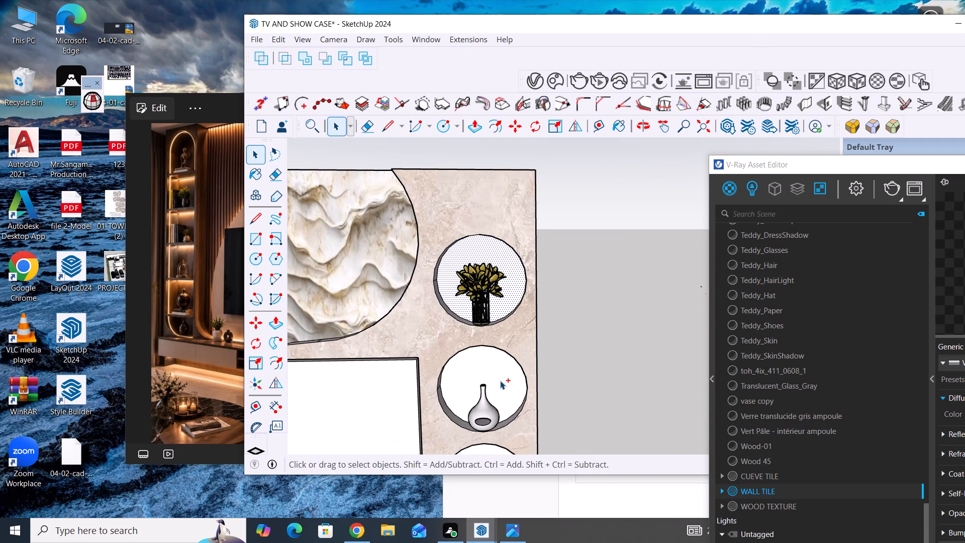
pyautogui.keyDown('ctrl'); pyautogui.click(500, 381); pyautogui.keyUp('ctrl')
pyautogui.scroll(-10, 501, 361)
pyautogui.keyDown('ctrl'); pyautogui.click(496, 407); pyautogui.keyUp('ctrl')
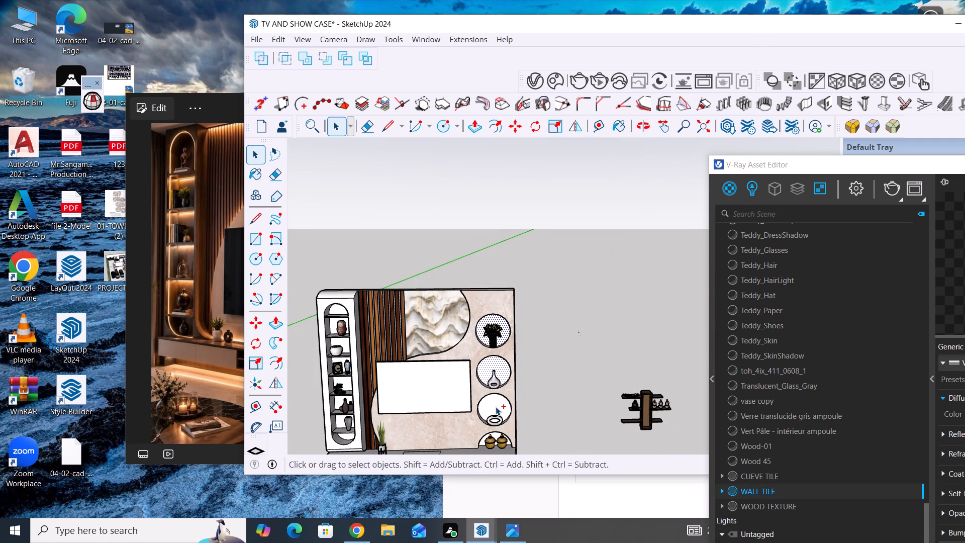
pyautogui.rightClick(782, 492)
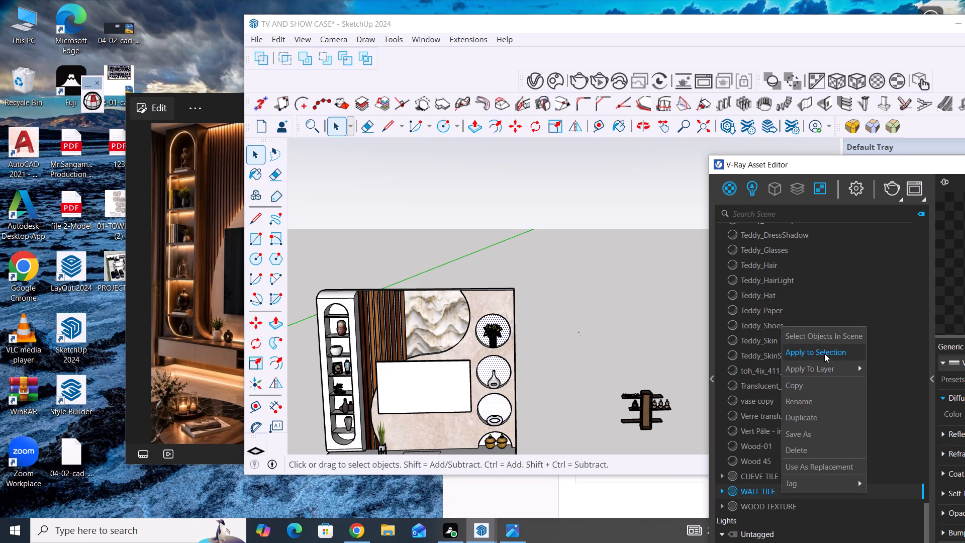
pyautogui.click(824, 353)
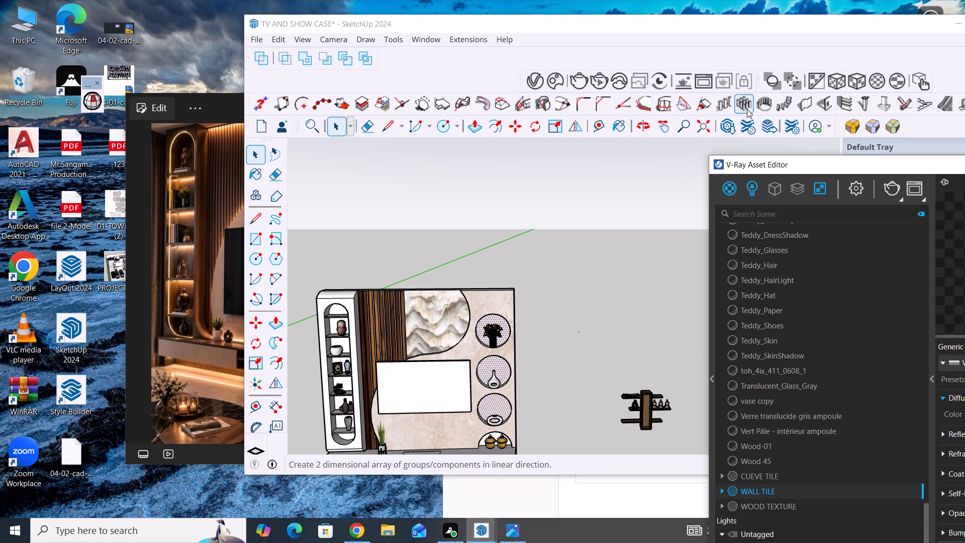
pyautogui.click(855, 81)
pyautogui.click(618, 293)
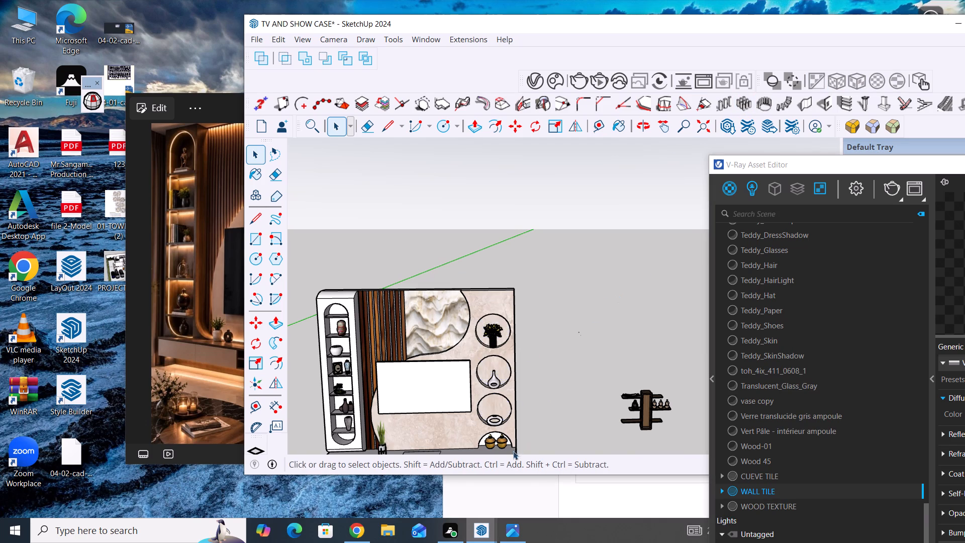
# Apply WALL TILE to the back face of the lowest arched niche with the golden jars, using the fitted cubic projection.
pyautogui.scroll(3, 513, 448)
pyautogui.moveTo(531, 409); pyautogui.dragTo(485, 281, button='middle')
pyautogui.scroll(1, 485, 281)
pyautogui.scroll(-11, 464, 230)
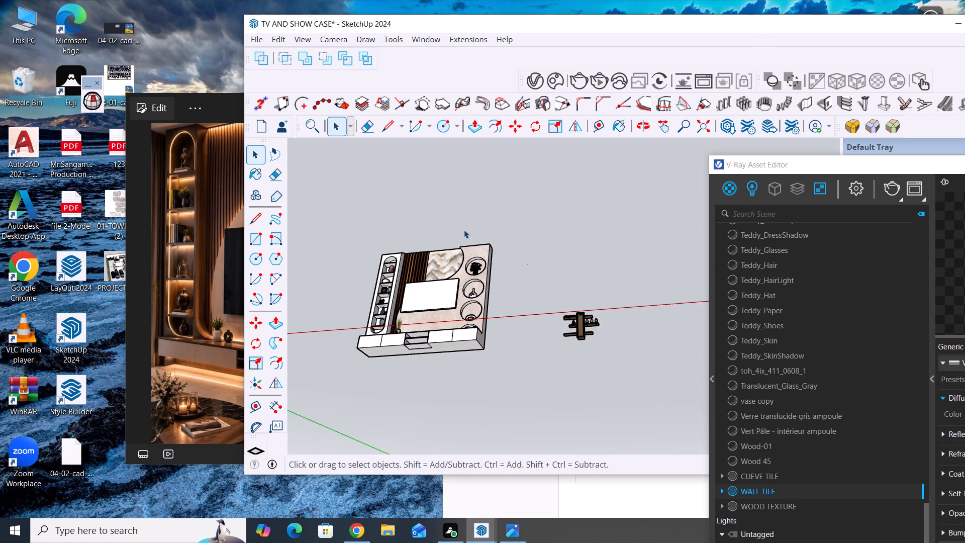
pyautogui.moveTo(460, 374); pyautogui.dragTo(466, 470, button='middle')
pyautogui.scroll(11, 434, 336)
pyautogui.moveTo(527, 376); pyautogui.dragTo(564, 402, button='middle')
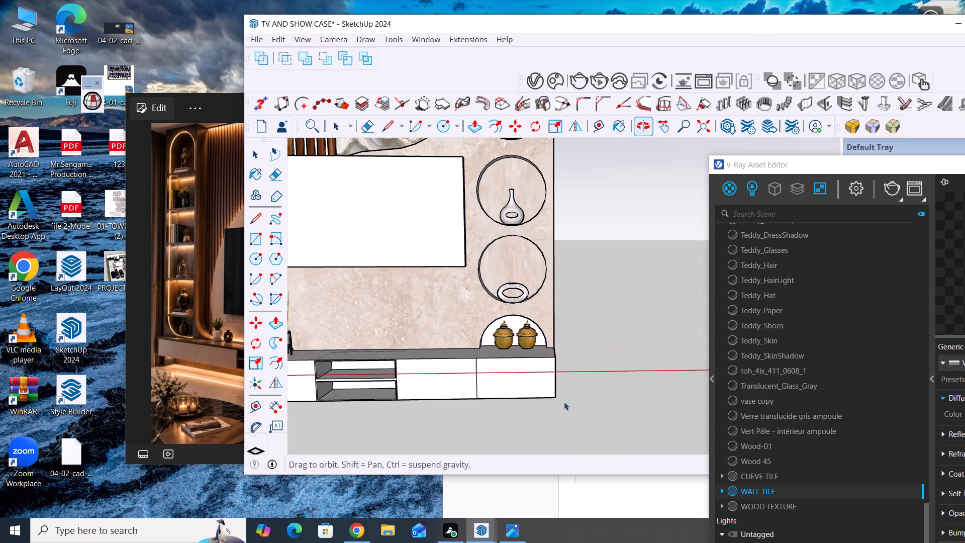
pyautogui.scroll(8, 494, 341)
pyautogui.click(525, 301)
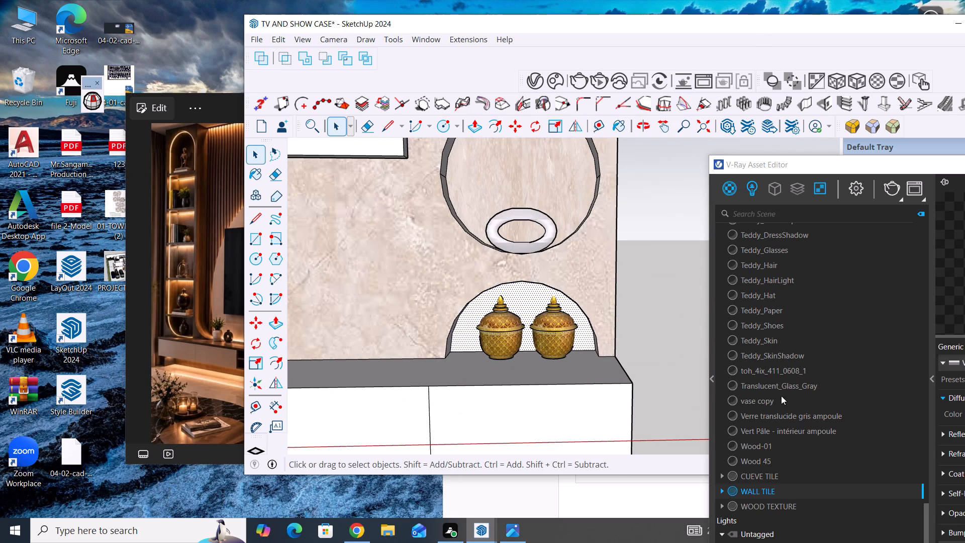
pyautogui.rightClick(782, 490)
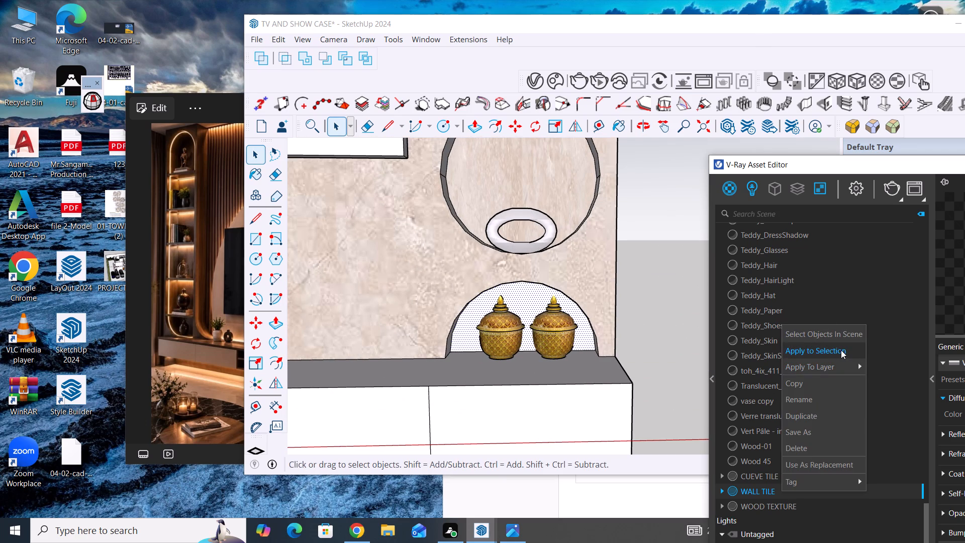
pyautogui.click(841, 350)
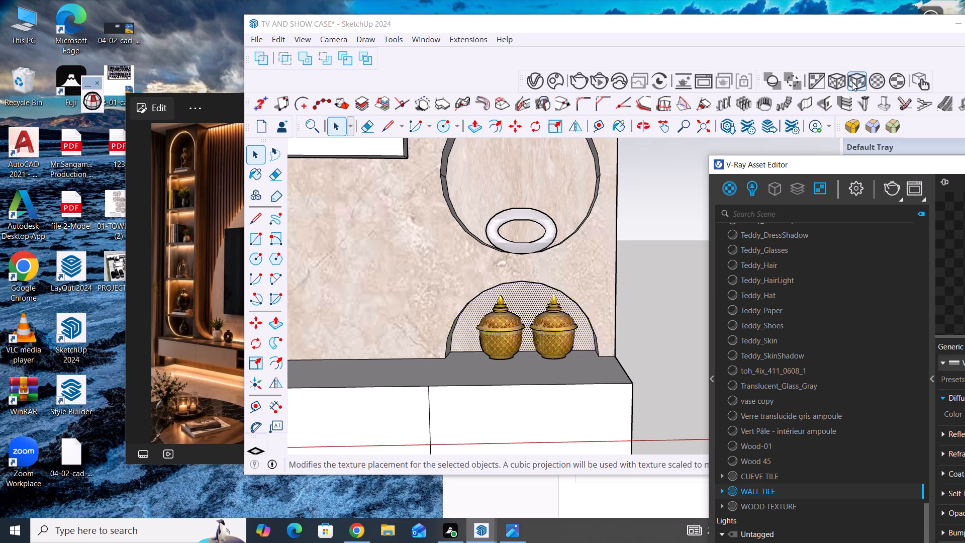
pyautogui.click(858, 79)
pyautogui.click(677, 248)
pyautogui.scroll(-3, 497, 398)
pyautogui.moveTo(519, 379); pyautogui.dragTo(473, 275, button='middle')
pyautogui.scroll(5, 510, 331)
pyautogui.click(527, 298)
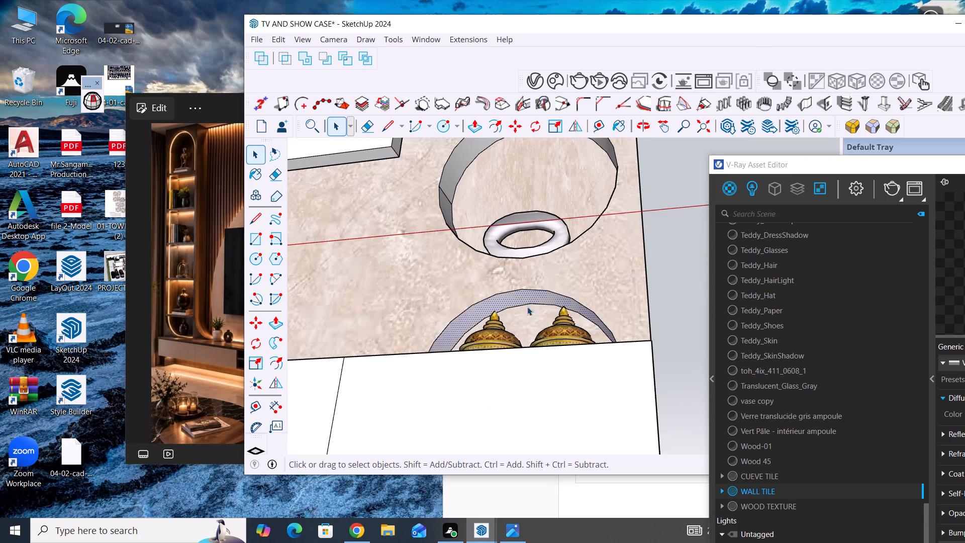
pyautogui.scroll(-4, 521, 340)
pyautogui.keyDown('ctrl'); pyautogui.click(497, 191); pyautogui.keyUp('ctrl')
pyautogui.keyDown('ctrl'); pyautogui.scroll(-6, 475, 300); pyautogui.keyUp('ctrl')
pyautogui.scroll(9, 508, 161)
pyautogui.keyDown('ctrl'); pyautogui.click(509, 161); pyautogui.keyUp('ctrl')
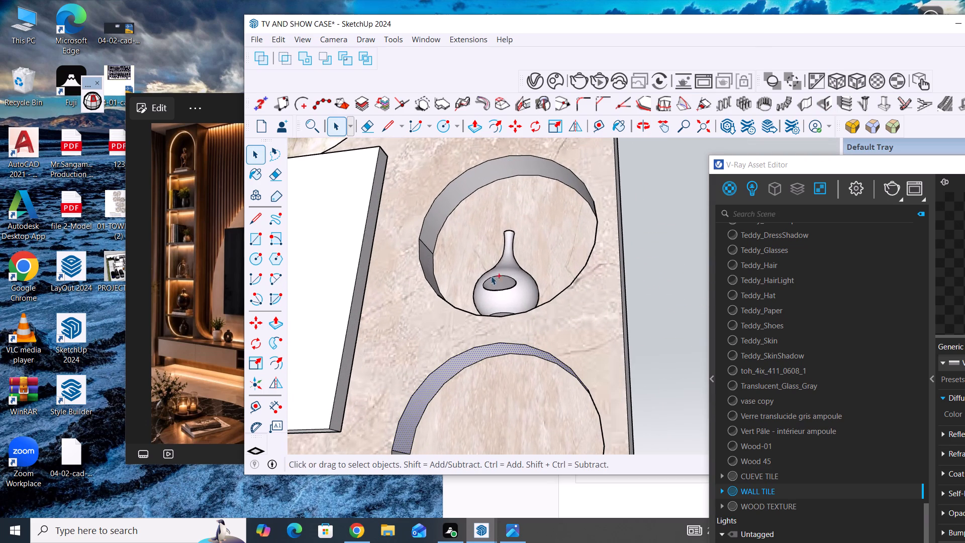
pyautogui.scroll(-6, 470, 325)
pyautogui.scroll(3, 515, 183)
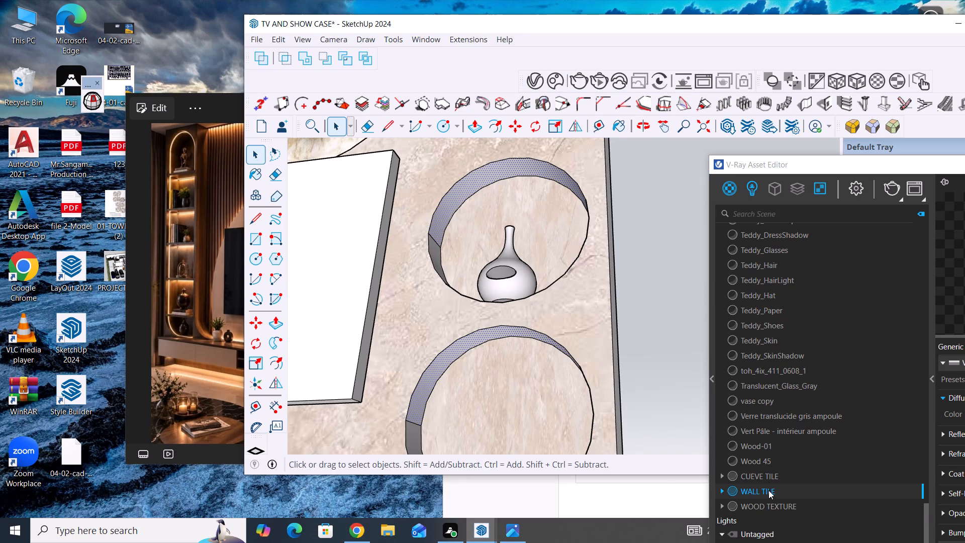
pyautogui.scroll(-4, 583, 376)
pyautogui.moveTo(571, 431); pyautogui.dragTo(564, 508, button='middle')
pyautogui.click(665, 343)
# Apply WALL TILE to the curved inner face of the arched niche with the golden jars, using a spherical projection with fitted texture scale.
pyautogui.scroll(-5, 508, 255)
pyautogui.scroll(9, 507, 464)
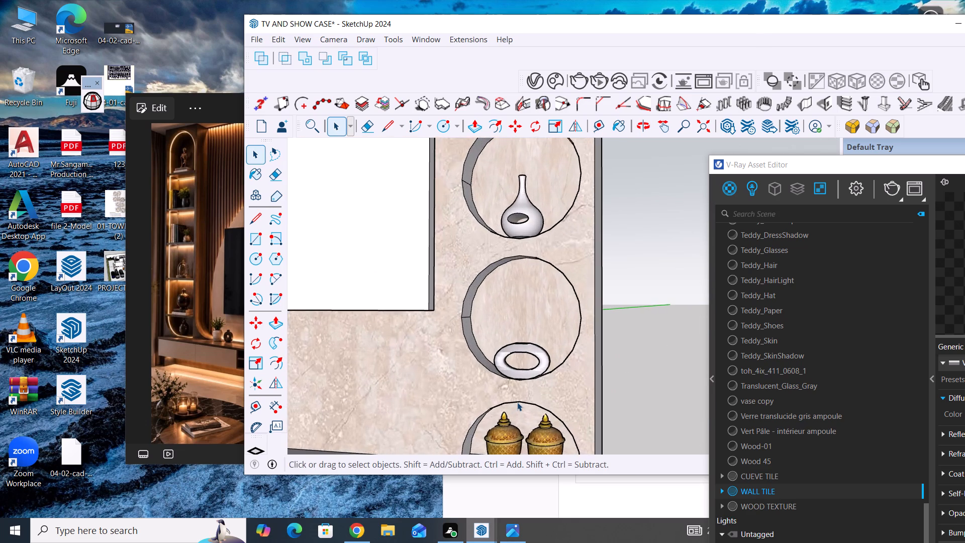
pyautogui.scroll(4, 517, 402)
pyautogui.middleClick(545, 395)
pyautogui.scroll(-18, 476, 241)
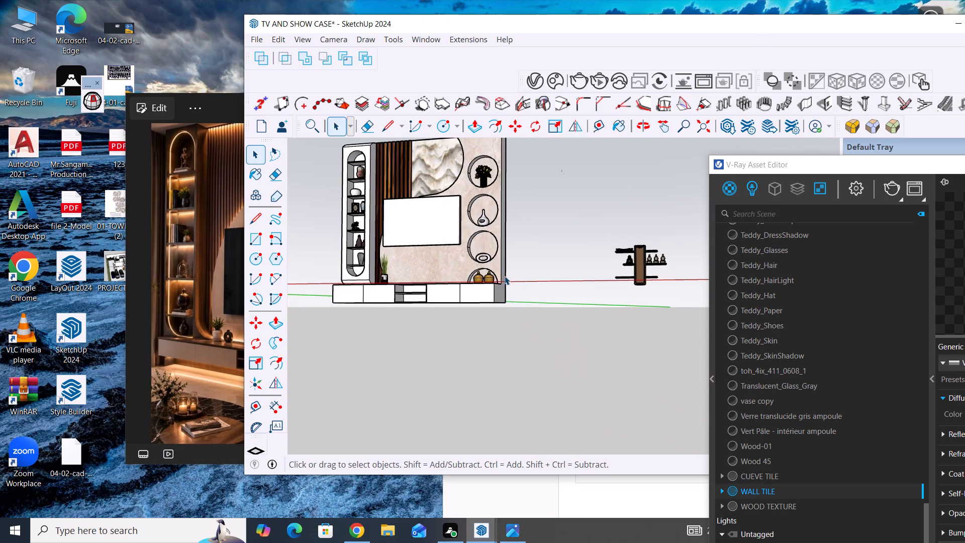
pyautogui.moveTo(517, 295); pyautogui.dragTo(498, 343, button='middle')
pyautogui.scroll(6, 492, 302)
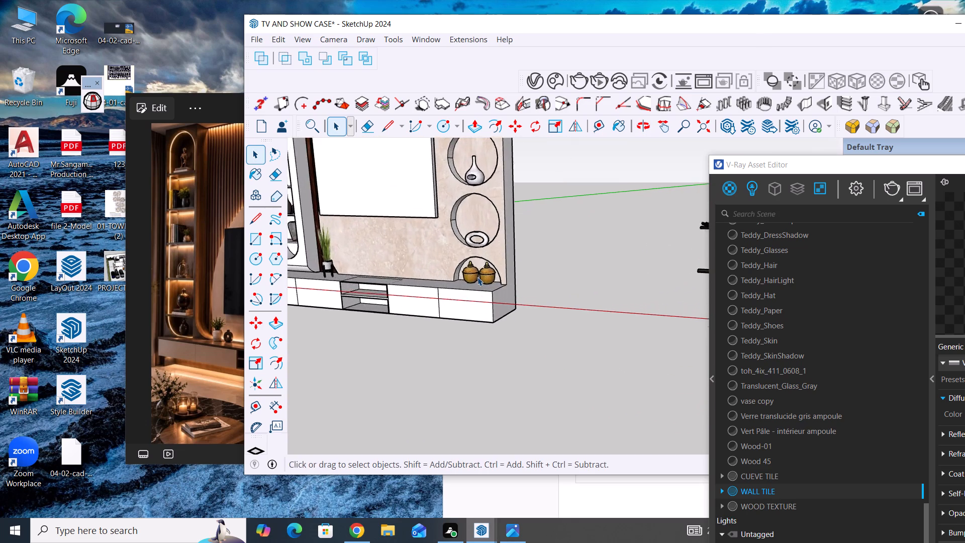
pyautogui.scroll(9, 477, 277)
pyautogui.moveTo(475, 242); pyautogui.dragTo(415, 208, button='middle')
pyautogui.scroll(5, 463, 270)
pyautogui.click(459, 255)
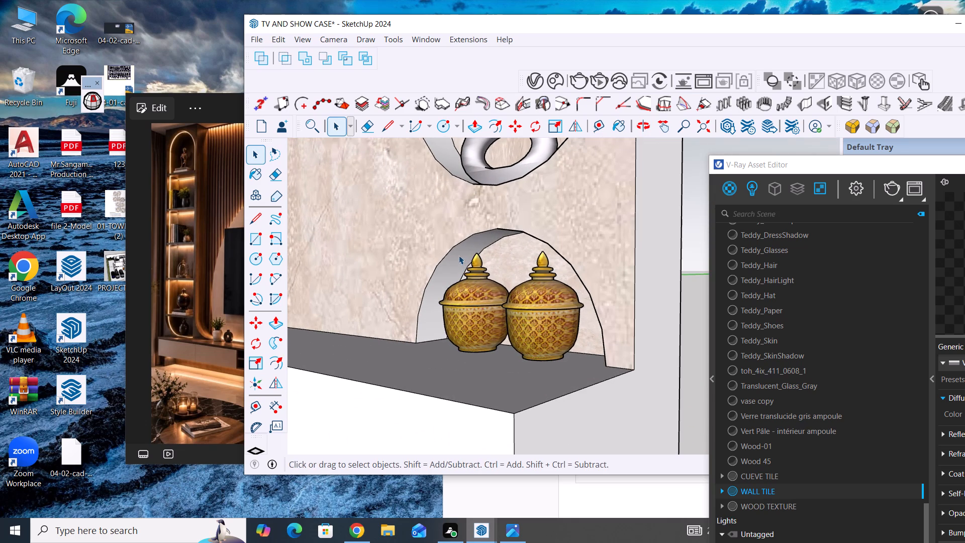
pyautogui.rightClick(765, 491)
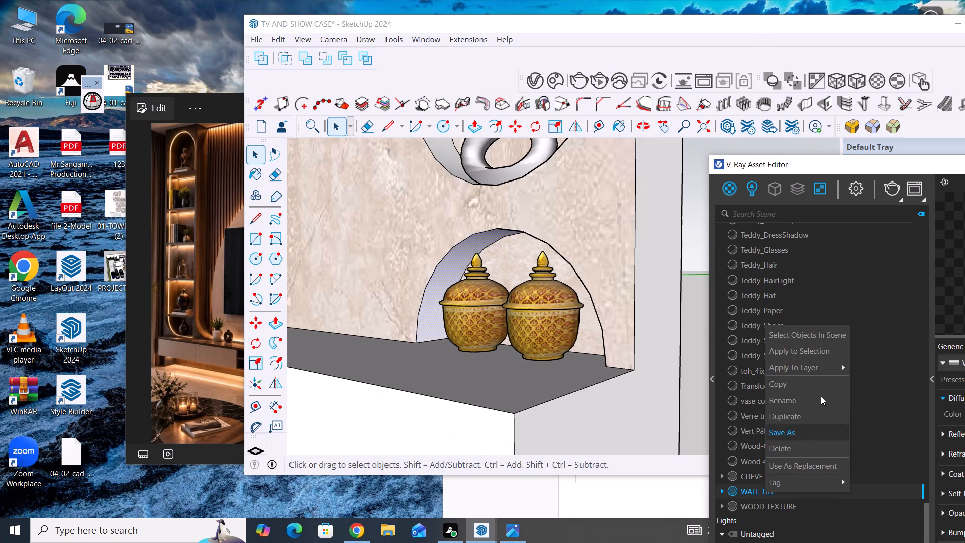
pyautogui.click(823, 351)
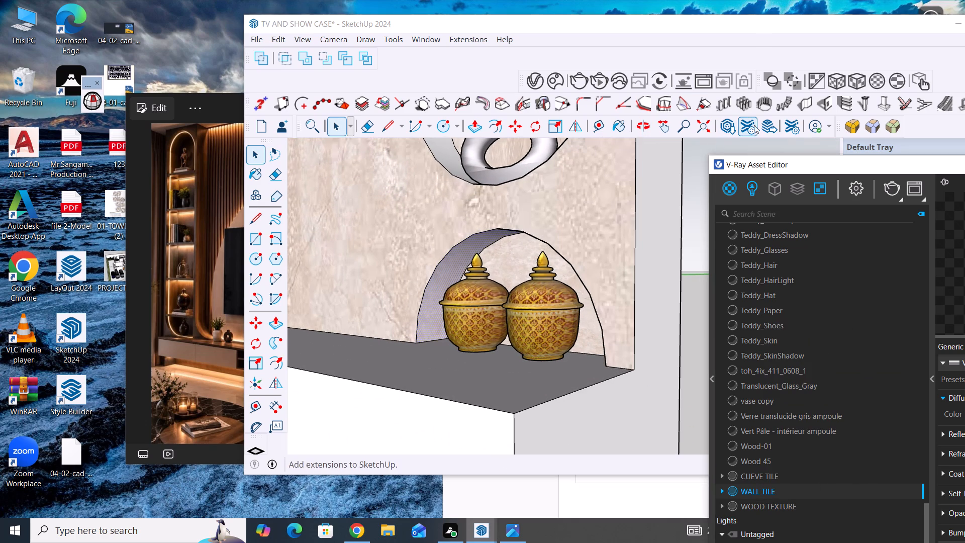
pyautogui.click(899, 85)
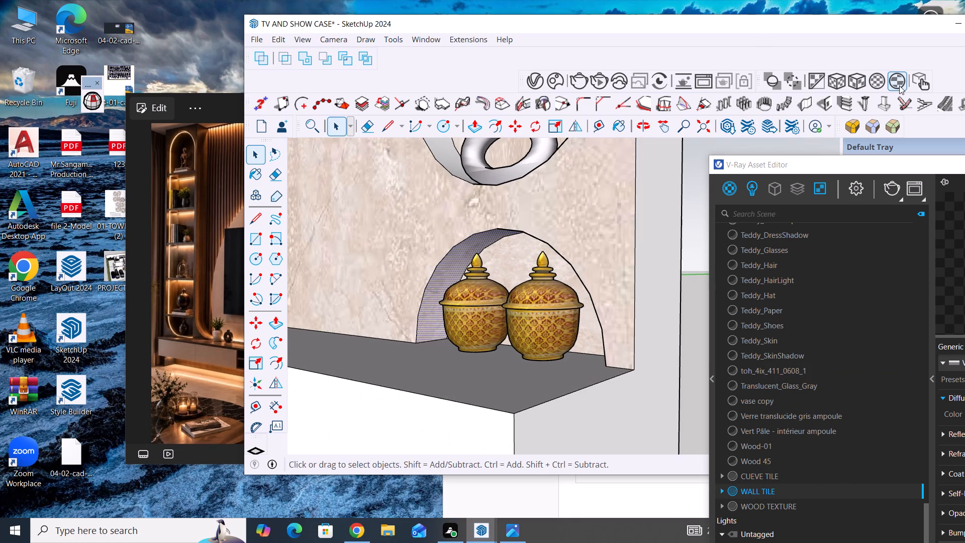
pyautogui.click(691, 258)
# Apply WALL TILE to both halves of the inner rim of the circular niche with the ring ornament, using the fitted spherical projection.
pyautogui.scroll(-5, 648, 330)
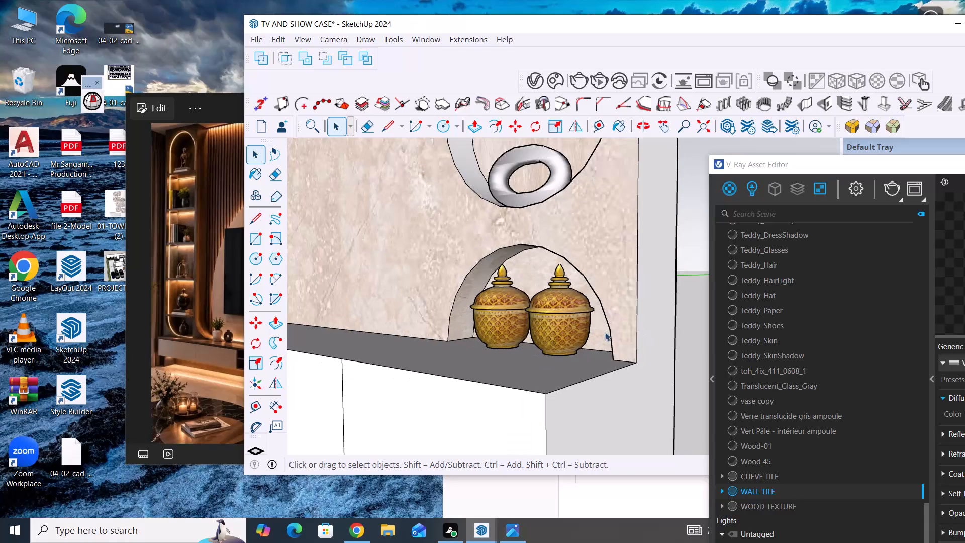
pyautogui.scroll(-6, 503, 401)
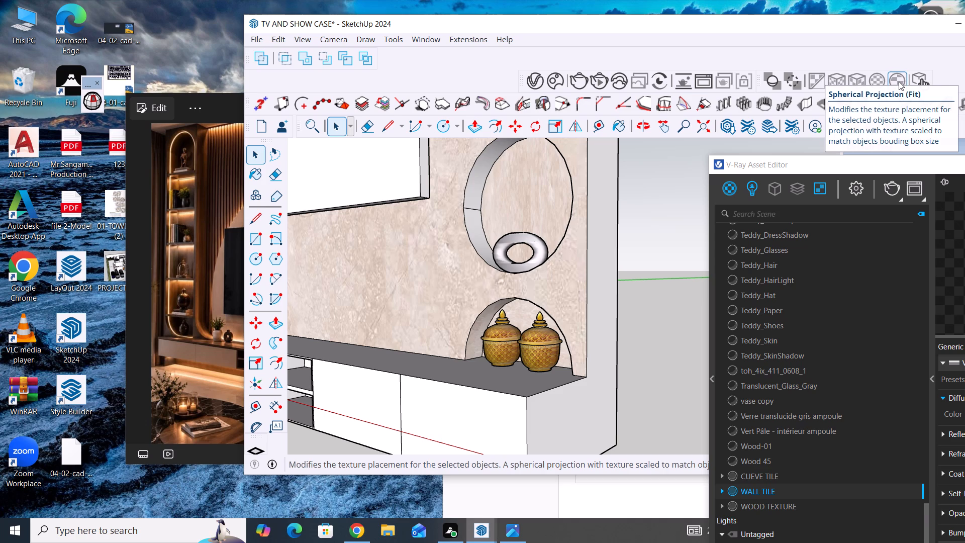
pyautogui.scroll(-2, 475, 438)
pyautogui.moveTo(536, 335); pyautogui.dragTo(637, 401, button='middle')
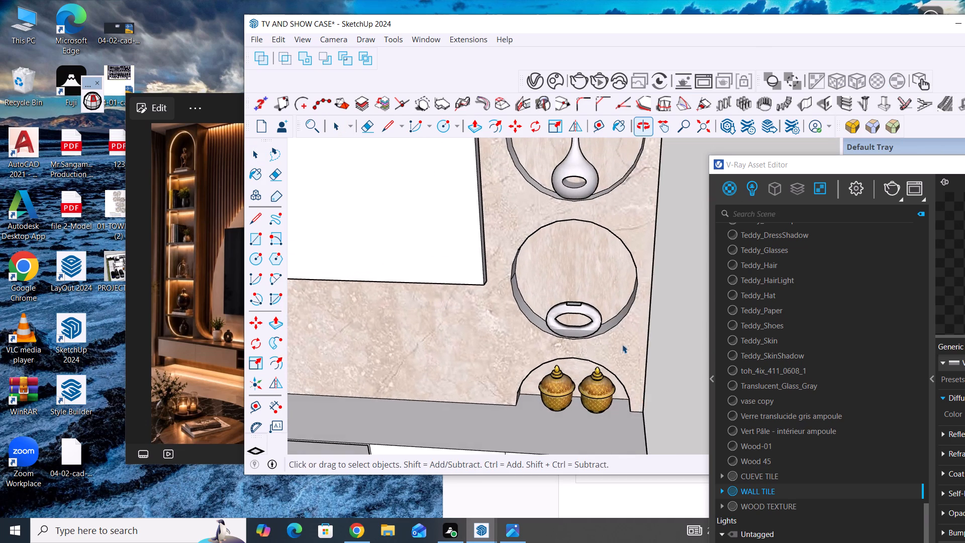
pyautogui.scroll(3, 609, 298)
pyautogui.moveTo(580, 369); pyautogui.dragTo(629, 443, button='middle')
pyautogui.scroll(5, 620, 290)
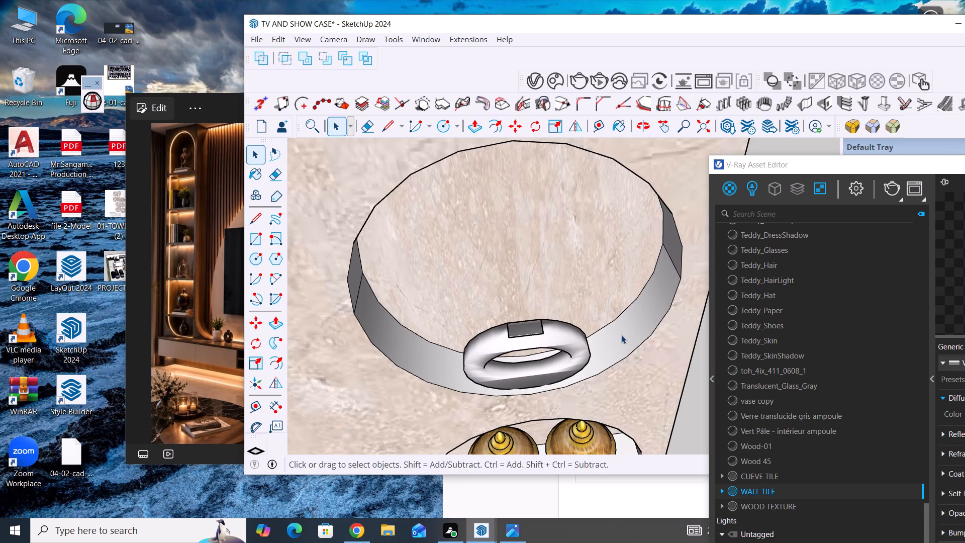
pyautogui.click(621, 335)
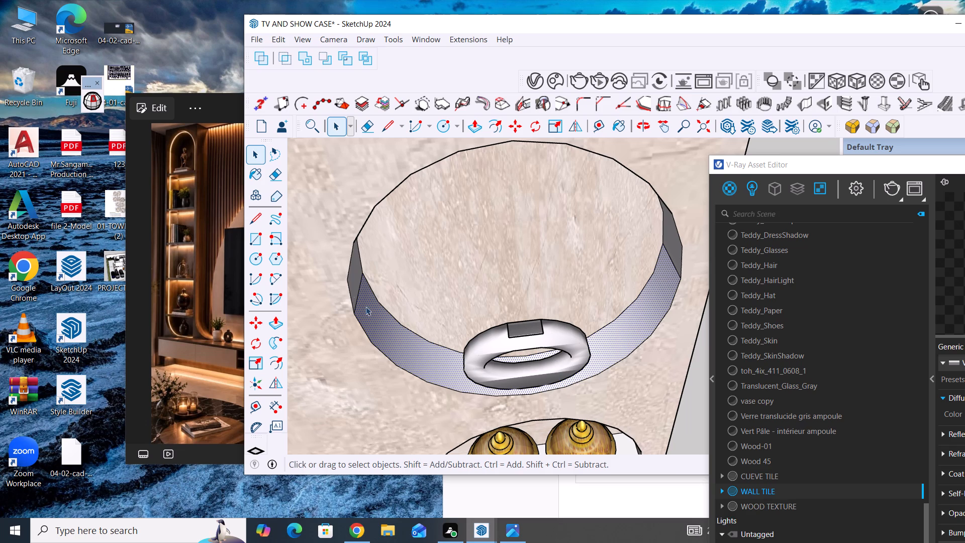
pyautogui.scroll(-5, 323, 253)
pyautogui.moveTo(454, 280); pyautogui.dragTo(513, 145, button='middle')
pyautogui.scroll(3, 568, 212)
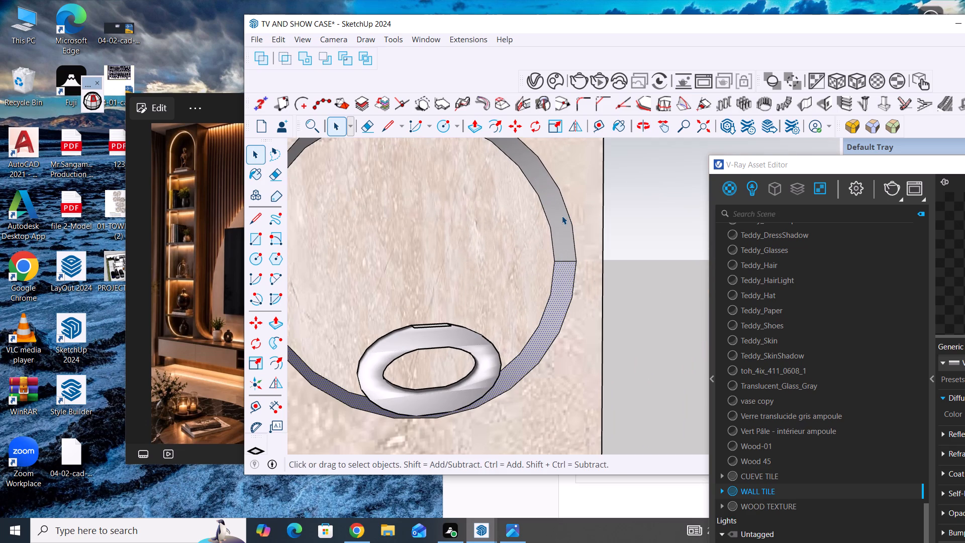
pyautogui.keyDown('ctrl'); pyautogui.click(560, 216); pyautogui.keyUp('ctrl')
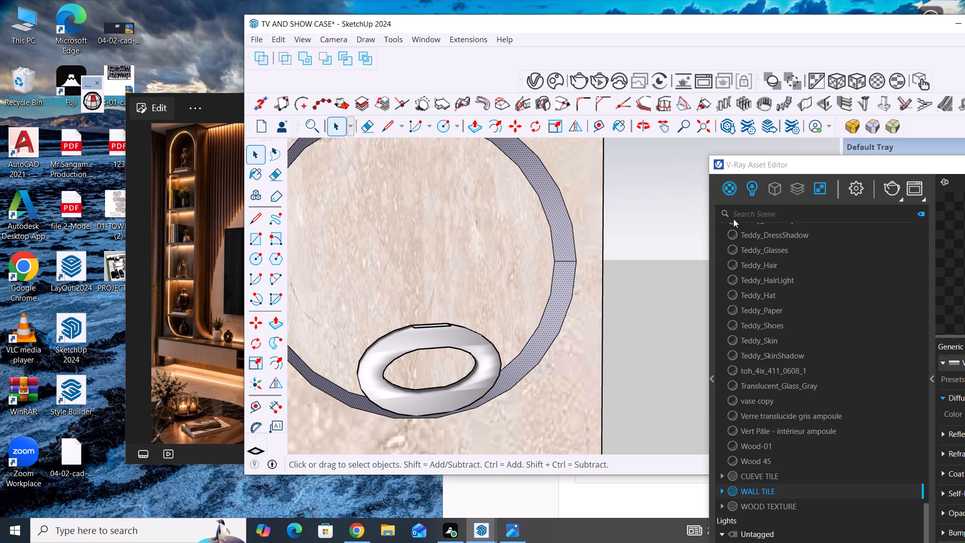
pyautogui.rightClick(765, 490)
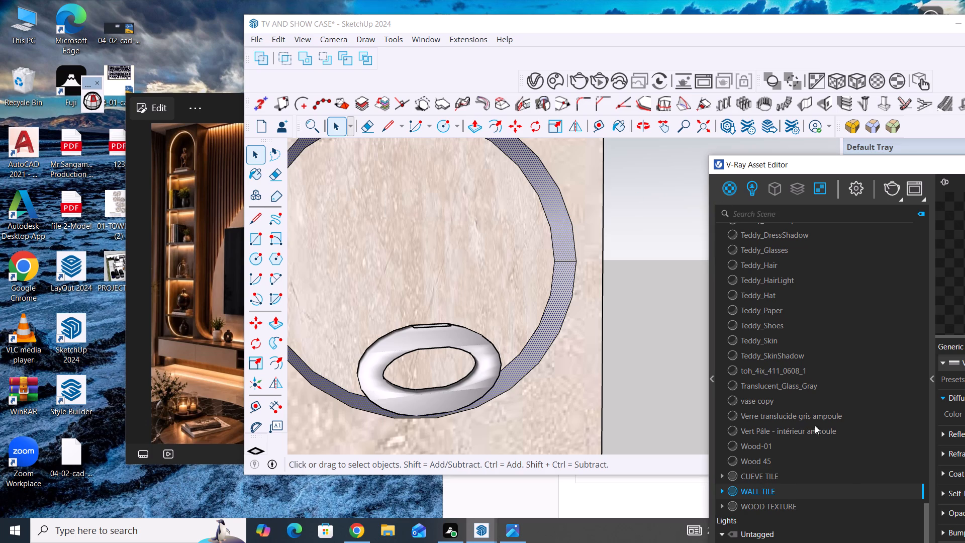
pyautogui.click(829, 348)
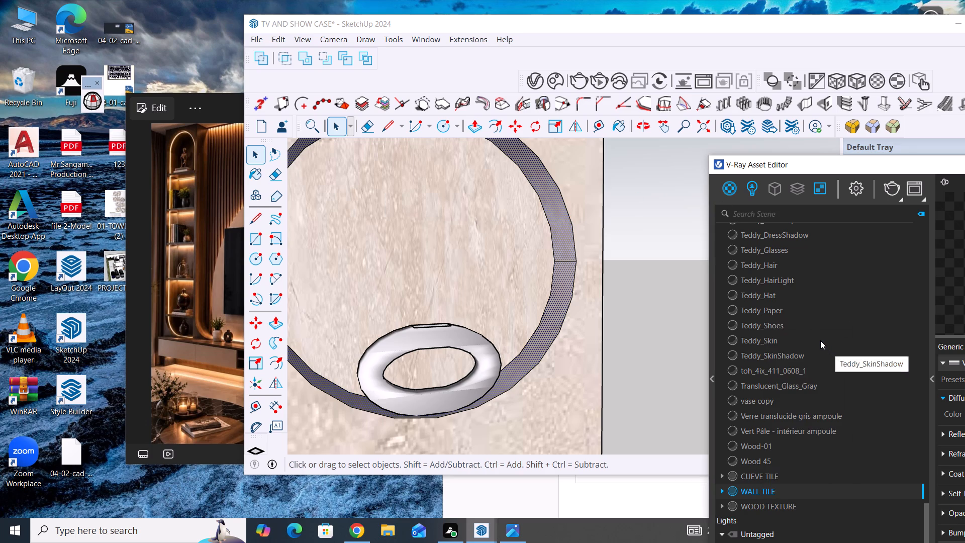
pyautogui.click(896, 82)
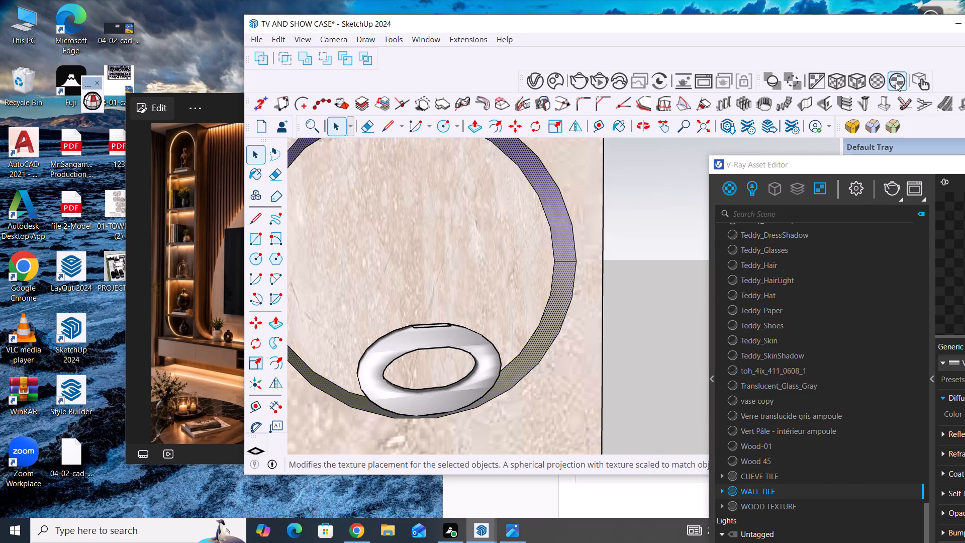
# Apply WALL TILE to both halves of the inner rim of the circular niche with the bottle vase, using the fitted cubic projection.
pyautogui.scroll(-11, 639, 372)
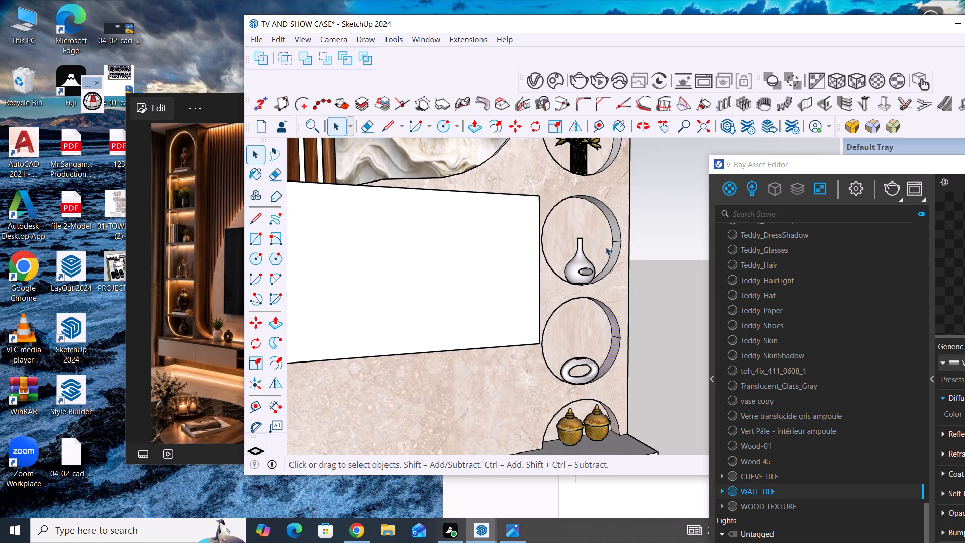
pyautogui.moveTo(617, 188); pyautogui.dragTo(633, 147, button='middle')
pyautogui.scroll(4, 597, 211)
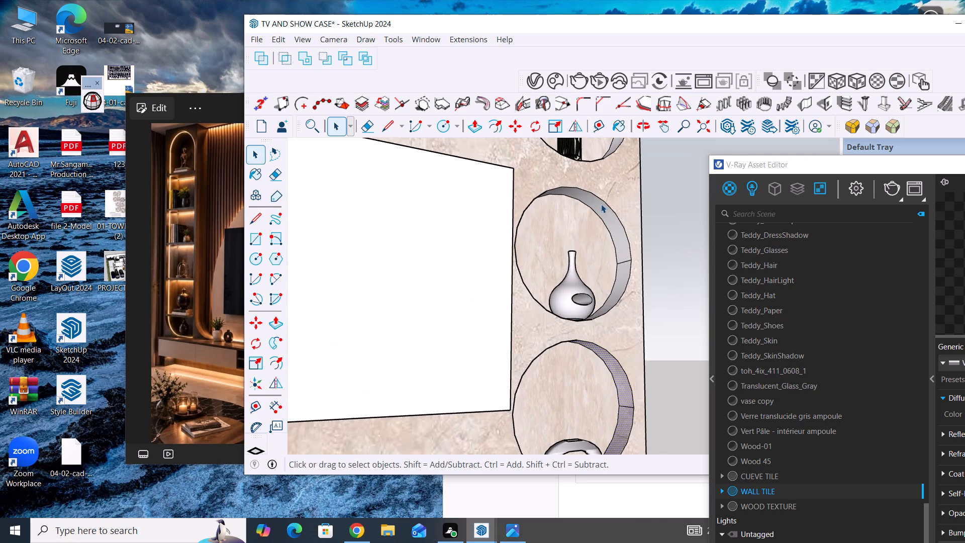
pyautogui.scroll(6, 601, 204)
pyautogui.click(601, 204)
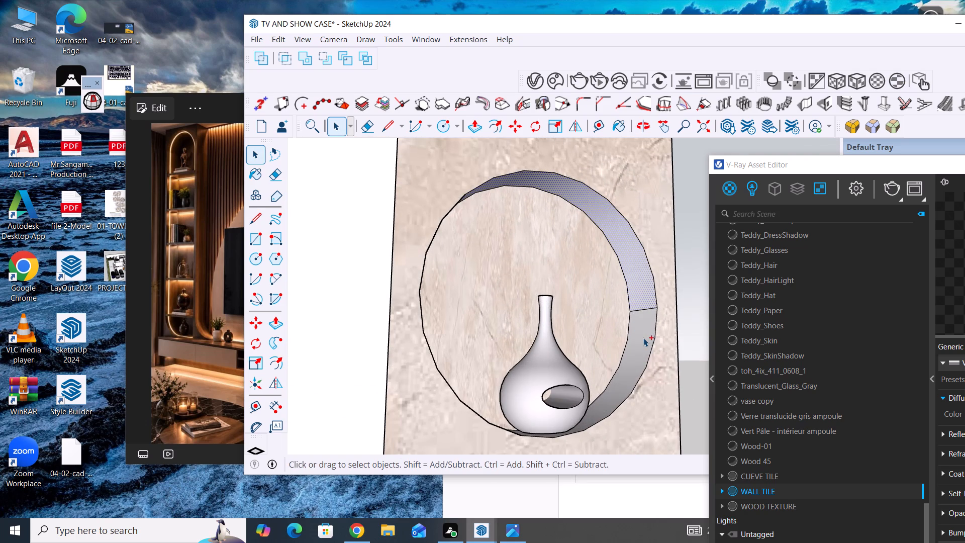
pyautogui.keyDown('ctrl'); pyautogui.click(643, 335); pyautogui.keyUp('ctrl')
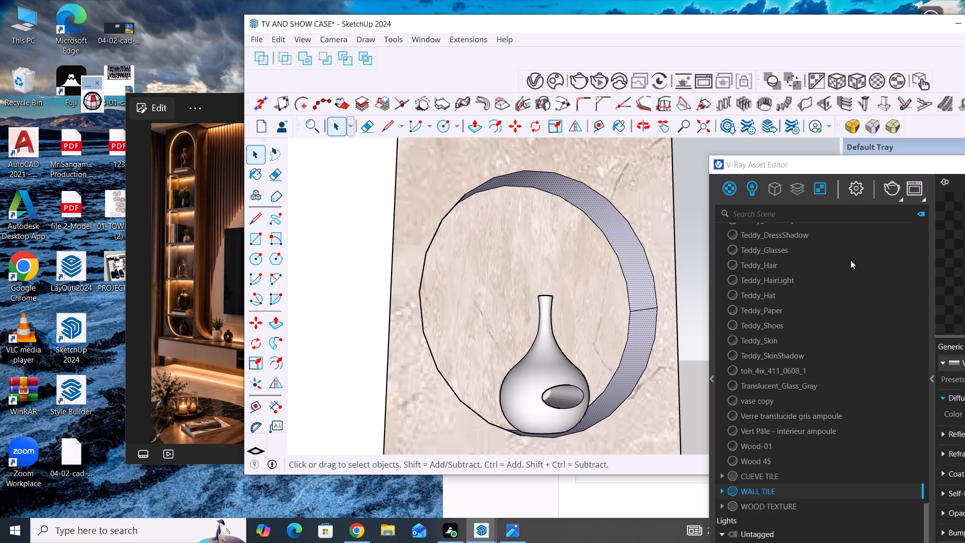
pyautogui.rightClick(821, 492)
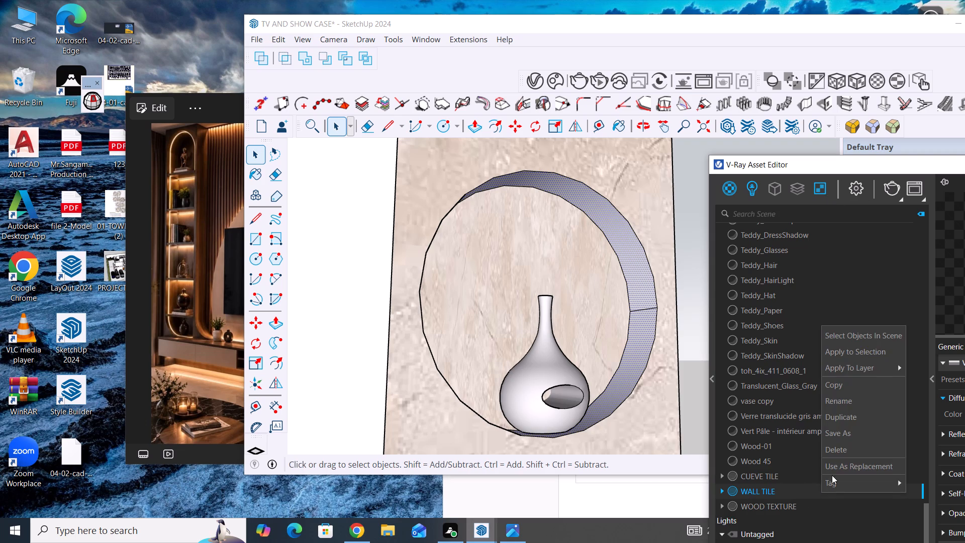
pyautogui.click(871, 352)
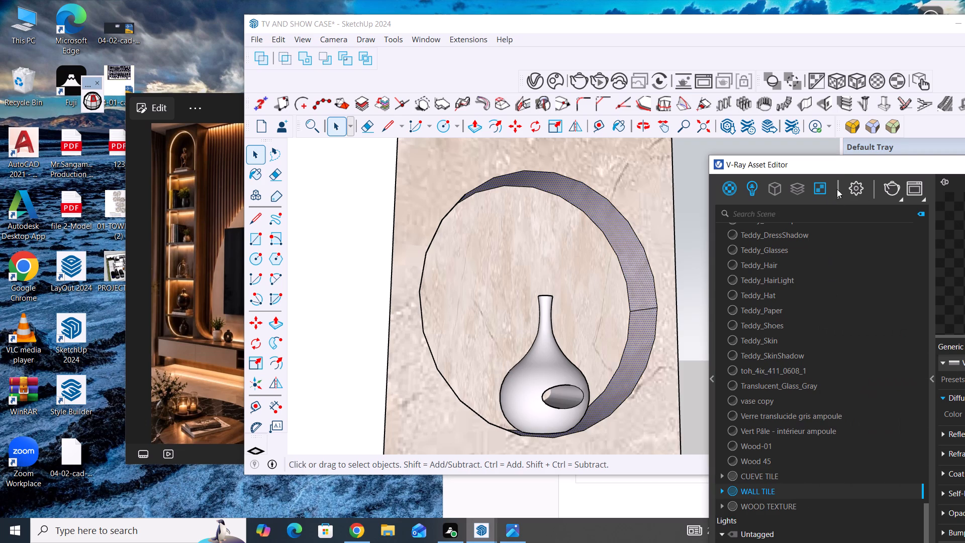
pyautogui.click(858, 80)
# Apply WALL TILE to both halves of the inner rim of the top circular niche with the flowers, using the fitted spherical projection.
pyautogui.scroll(-3, 602, 459)
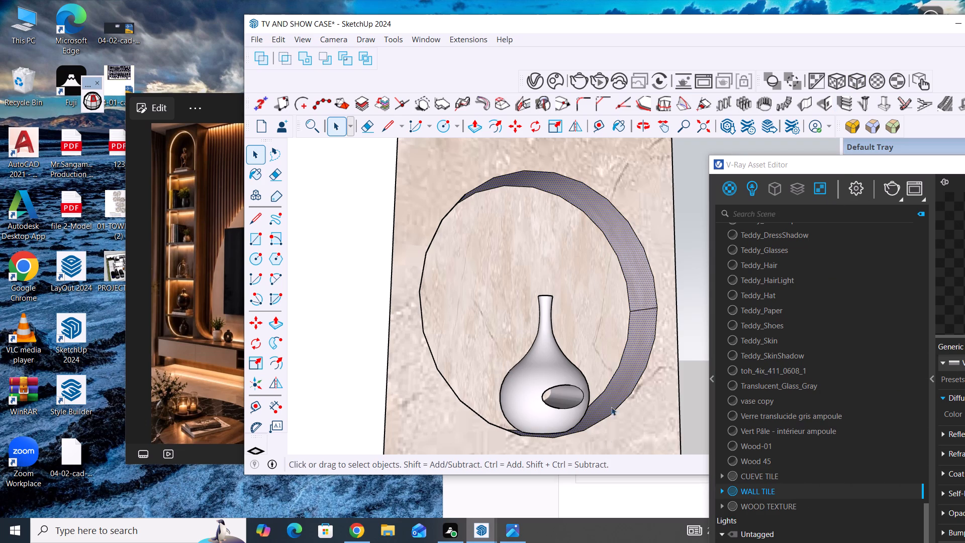
pyautogui.scroll(-13, 625, 363)
pyautogui.scroll(8, 628, 206)
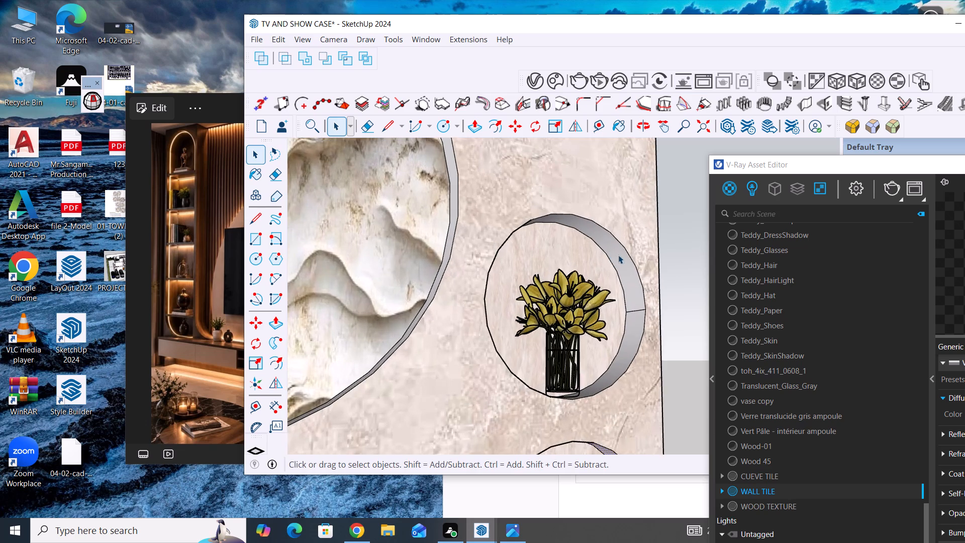
pyautogui.moveTo(626, 261); pyautogui.dragTo(669, 293, button='middle')
pyautogui.scroll(4, 617, 299)
pyautogui.keyDown('ctrl'); pyautogui.click(633, 334); pyautogui.keyUp('ctrl')
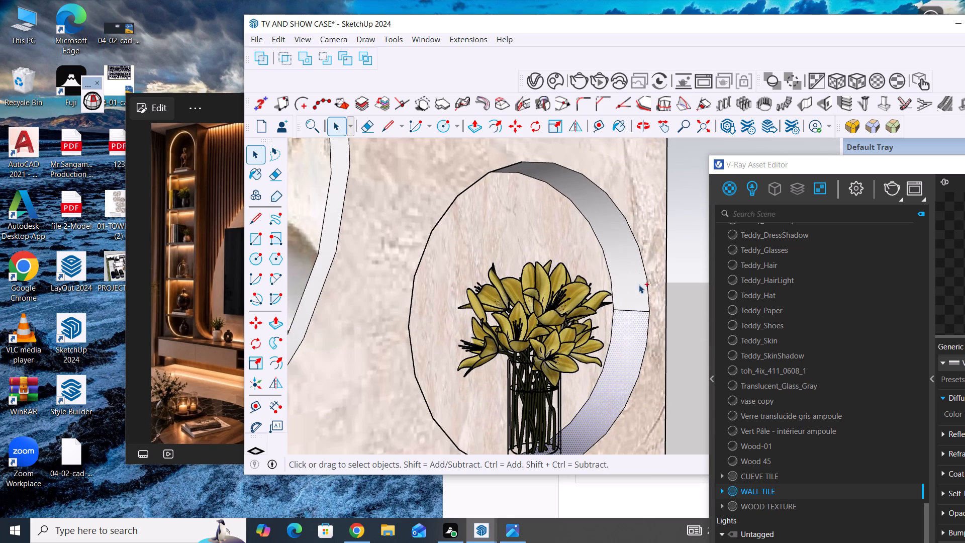
pyautogui.keyDown('ctrl'); pyautogui.click(639, 272); pyautogui.keyUp('ctrl')
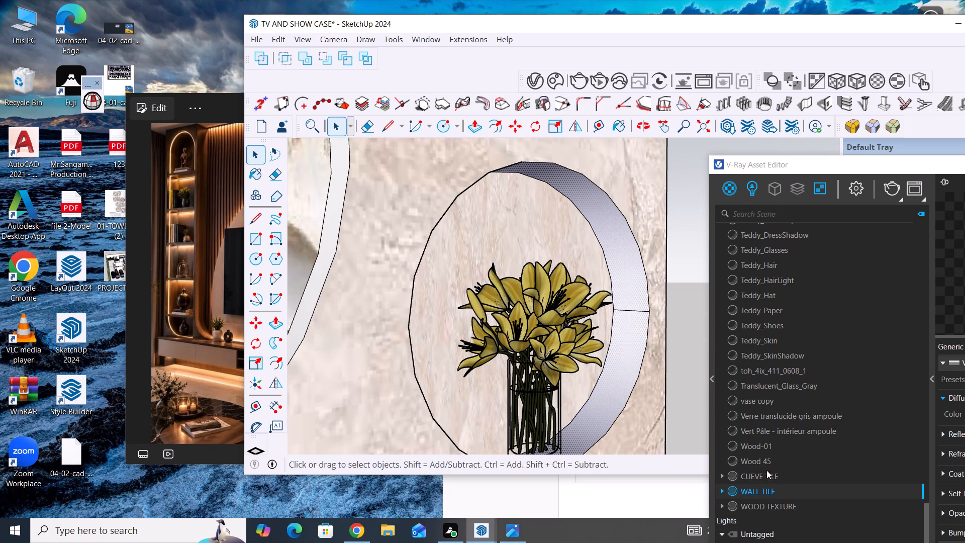
pyautogui.rightClick(767, 489)
pyautogui.click(826, 350)
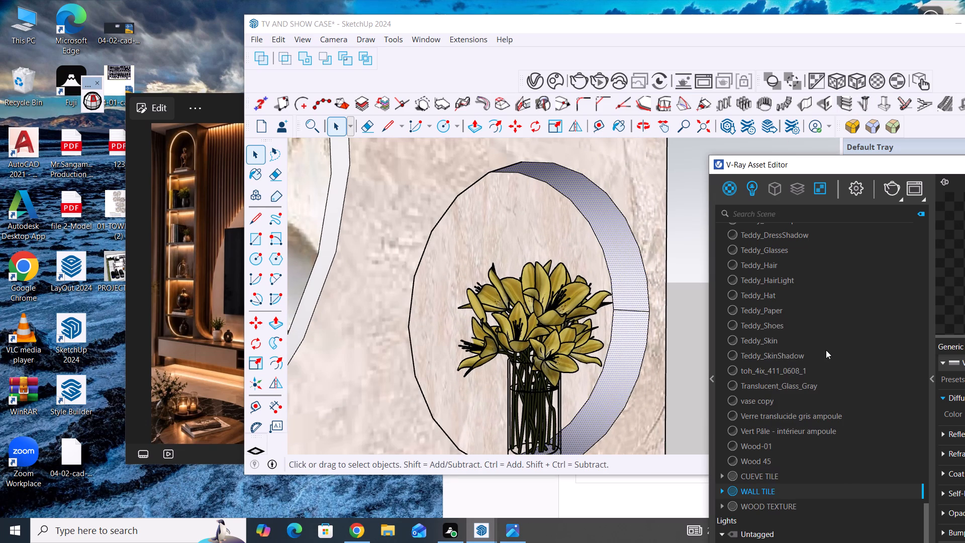
pyautogui.click(897, 82)
# Apply WALL TILE to the upper section of the tiled wall's curved edge beside the wavy stone panel.
pyautogui.scroll(-8, 625, 335)
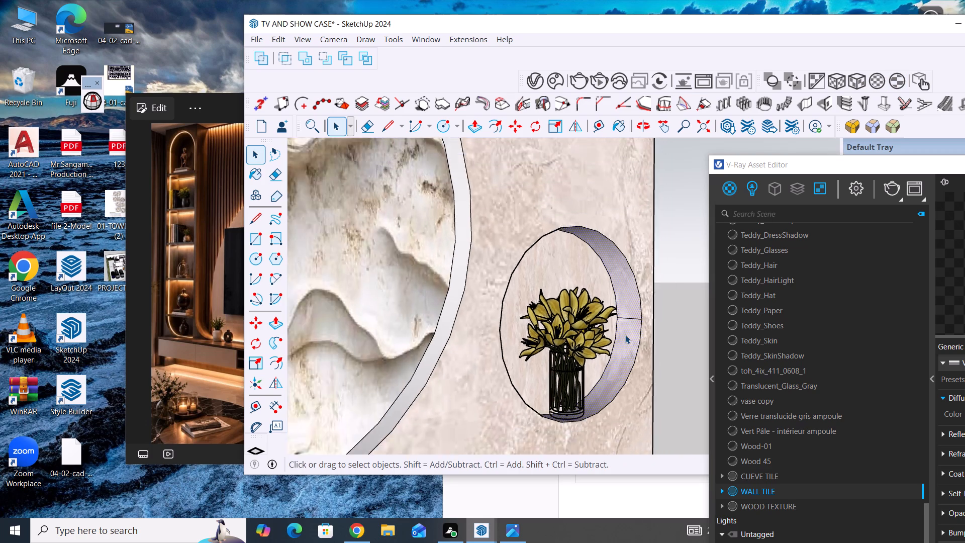
pyautogui.scroll(-8, 625, 335)
pyautogui.moveTo(563, 354); pyautogui.dragTo(598, 423, button='middle')
pyautogui.scroll(-4, 523, 235)
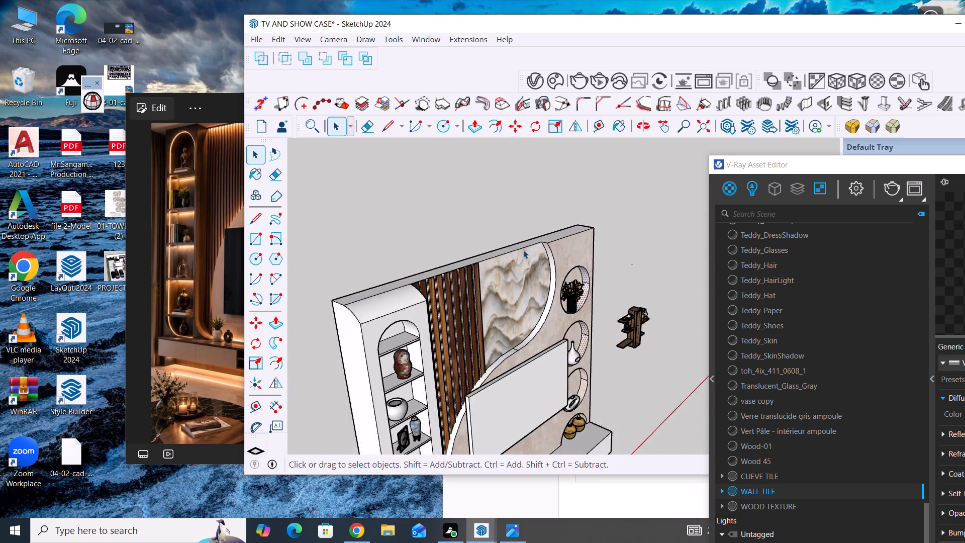
pyautogui.moveTo(537, 278); pyautogui.dragTo(582, 356, button='middle')
pyautogui.scroll(9, 522, 354)
pyautogui.moveTo(576, 262); pyautogui.dragTo(633, 230, button='middle')
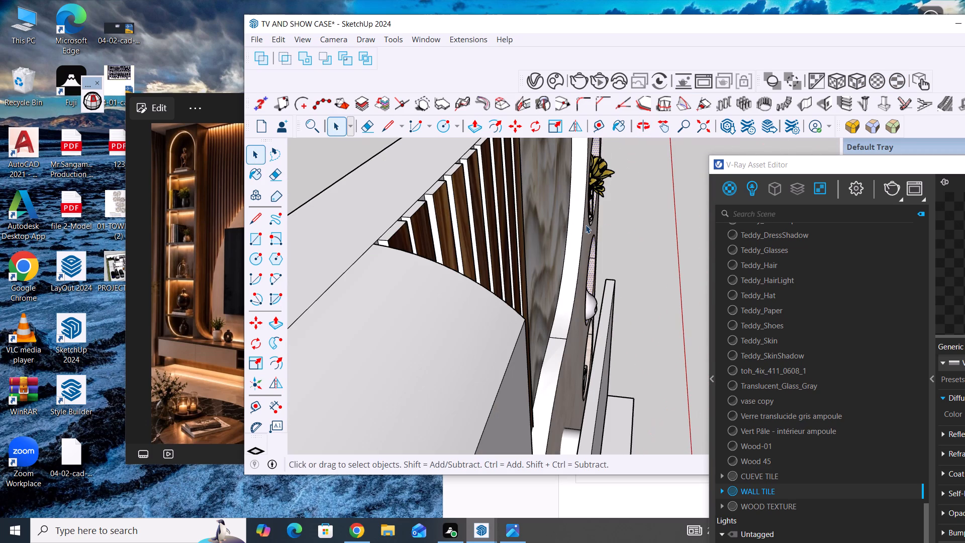
pyautogui.click(582, 216)
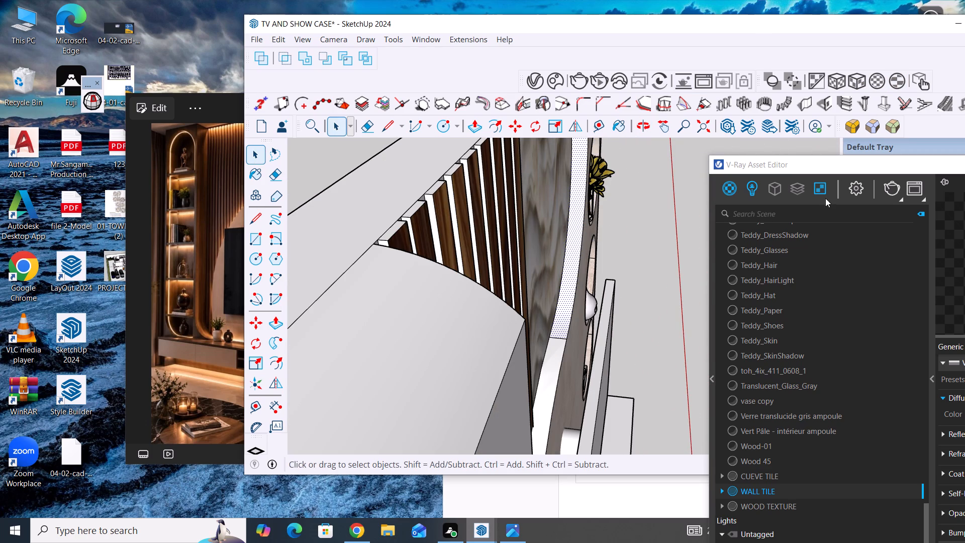
pyautogui.rightClick(783, 494)
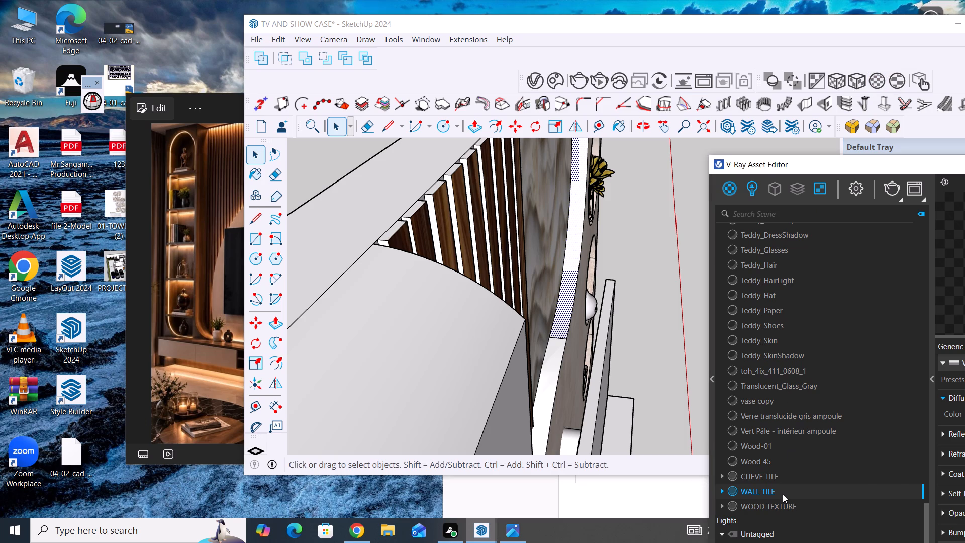
pyautogui.click(840, 355)
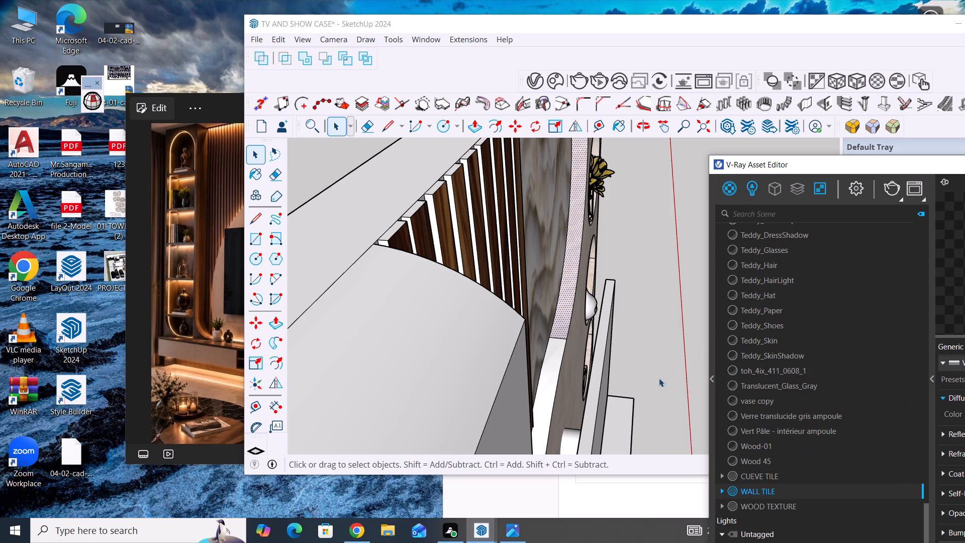
pyautogui.click(668, 337)
pyautogui.moveTo(601, 303); pyautogui.dragTo(447, 356, button='middle')
pyautogui.scroll(-5, 641, 208)
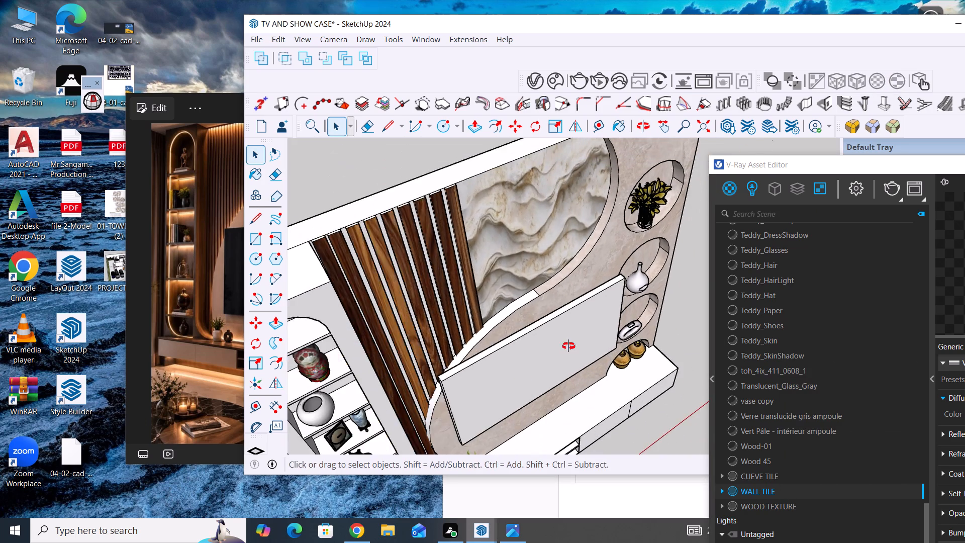
# Apply WALL TILE to the remaining lower section of the tiled wall's curved edge beside the wood slats, using the fitted cubic projection.
pyautogui.moveTo(591, 325); pyautogui.dragTo(497, 381, button='middle')
pyautogui.scroll(5, 510, 344)
pyautogui.moveTo(508, 290); pyautogui.dragTo(517, 337, button='middle')
pyautogui.scroll(4, 507, 318)
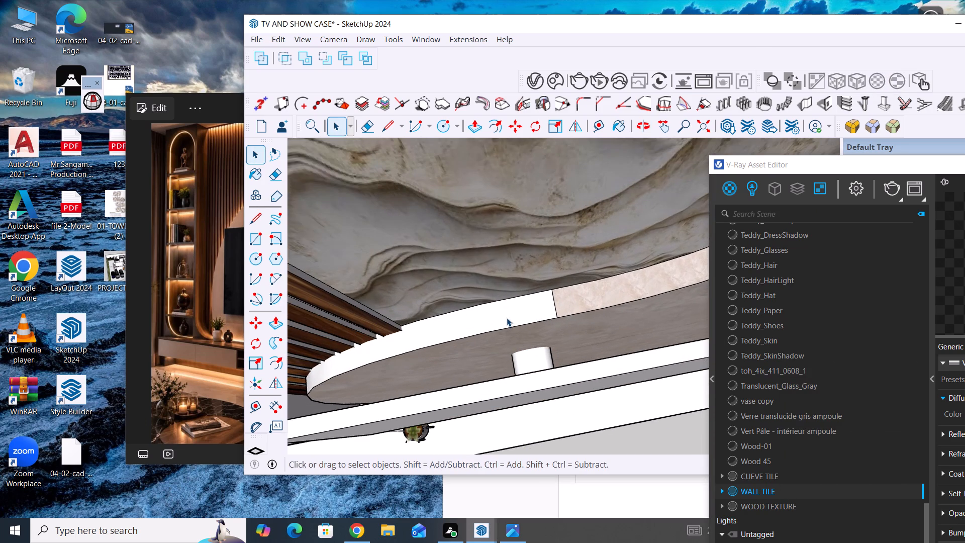
pyautogui.click(507, 316)
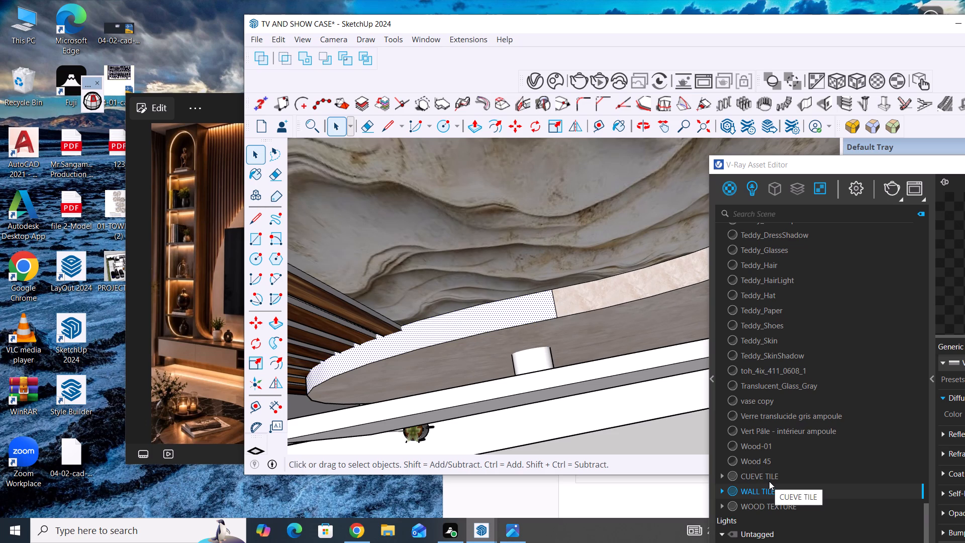
pyautogui.rightClick(778, 489)
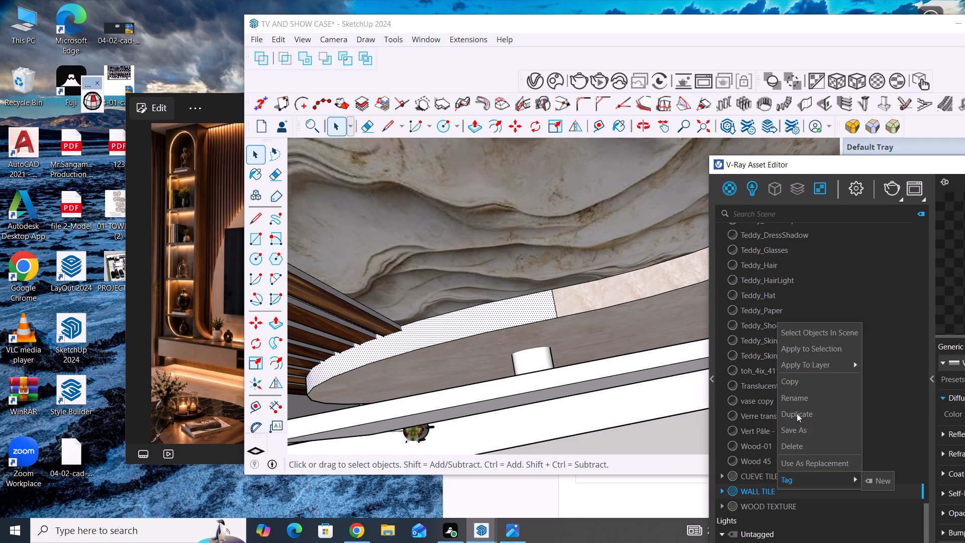
pyautogui.click(819, 349)
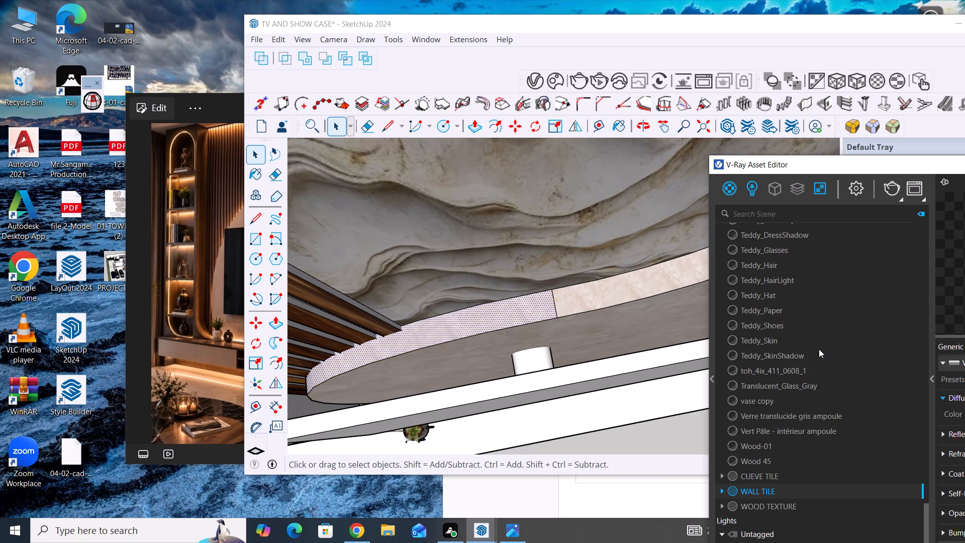
pyautogui.scroll(-6, 560, 325)
pyautogui.moveTo(508, 319); pyautogui.dragTo(642, 182, button='middle')
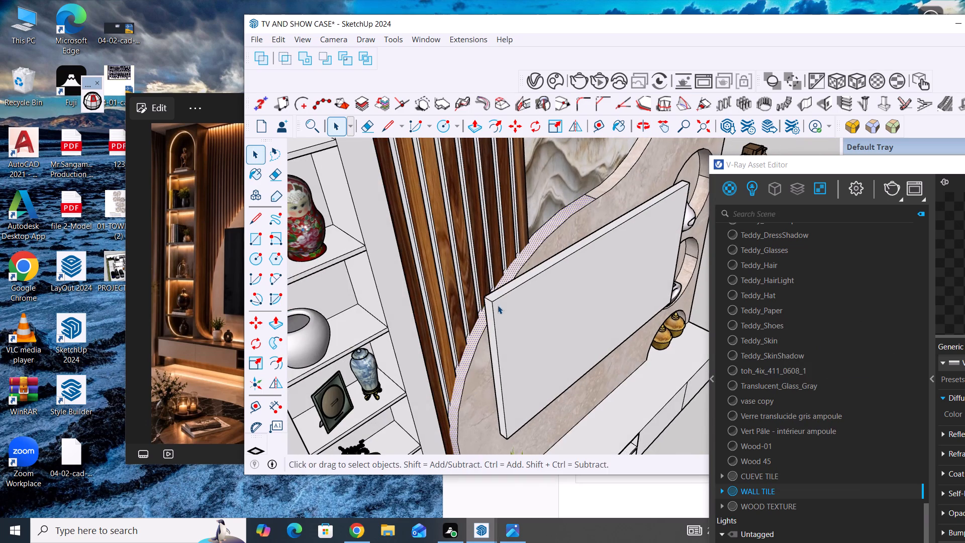
pyautogui.moveTo(508, 314); pyautogui.dragTo(515, 323, button='middle')
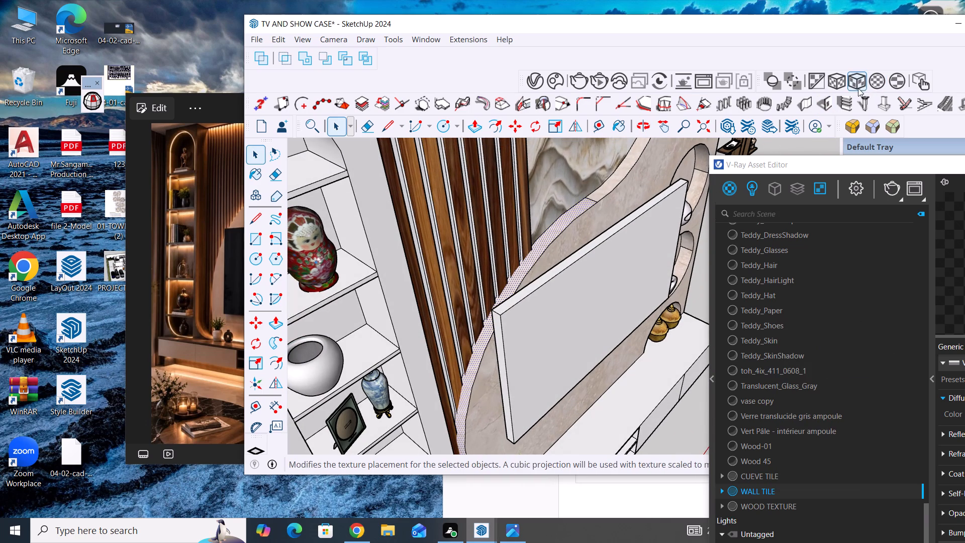
pyautogui.click(858, 86)
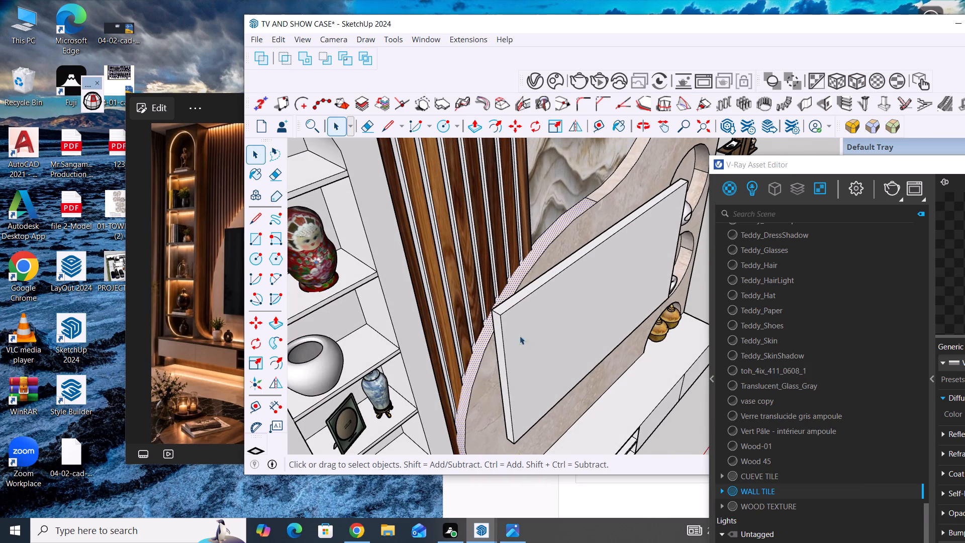
pyautogui.scroll(-9, 485, 362)
pyautogui.click(688, 272)
# Examine the textured TV wall from several angles, looking closely at the wood slats and the overall front view.
pyautogui.moveTo(646, 337); pyautogui.dragTo(565, 316, button='middle')
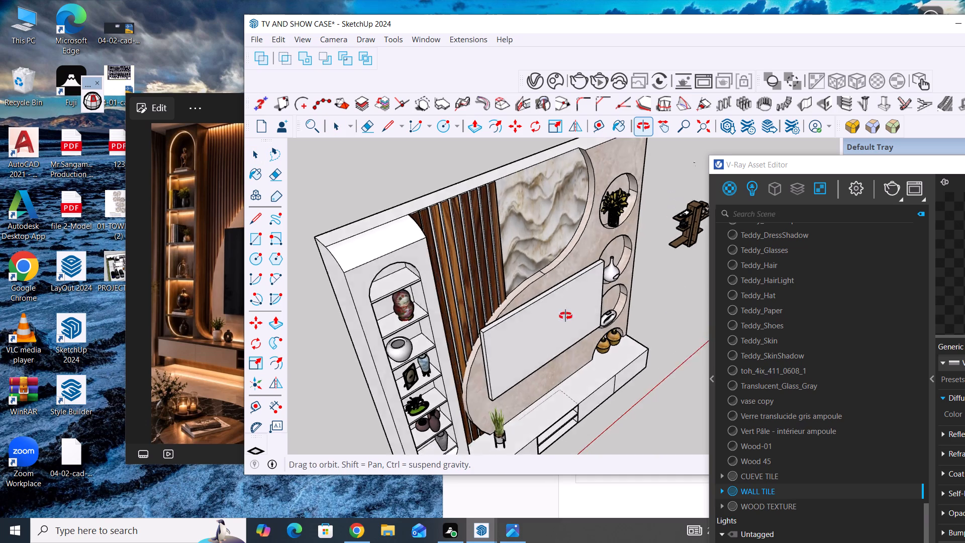
pyautogui.moveTo(565, 316); pyautogui.dragTo(468, 329, button='middle')
pyautogui.scroll(1, 467, 205)
pyautogui.moveTo(532, 266); pyautogui.dragTo(541, 274, button='middle')
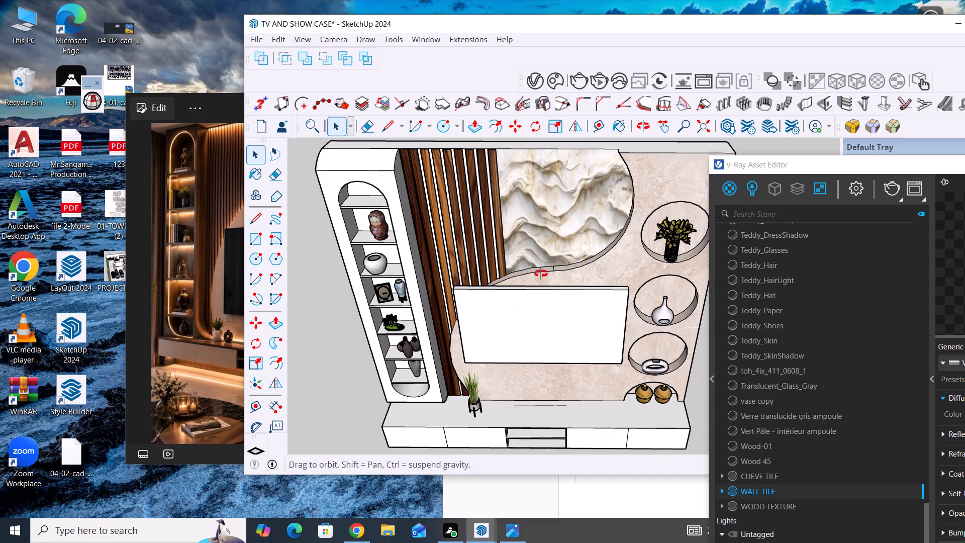
pyautogui.moveTo(541, 274); pyautogui.dragTo(564, 290, button='middle')
pyautogui.scroll(8, 474, 140)
pyautogui.moveTo(445, 164); pyautogui.dragTo(512, 147, button='middle')
pyautogui.scroll(-3, 459, 215)
pyautogui.scroll(4, 360, 233)
pyautogui.click(368, 249)
pyautogui.scroll(3, 368, 249)
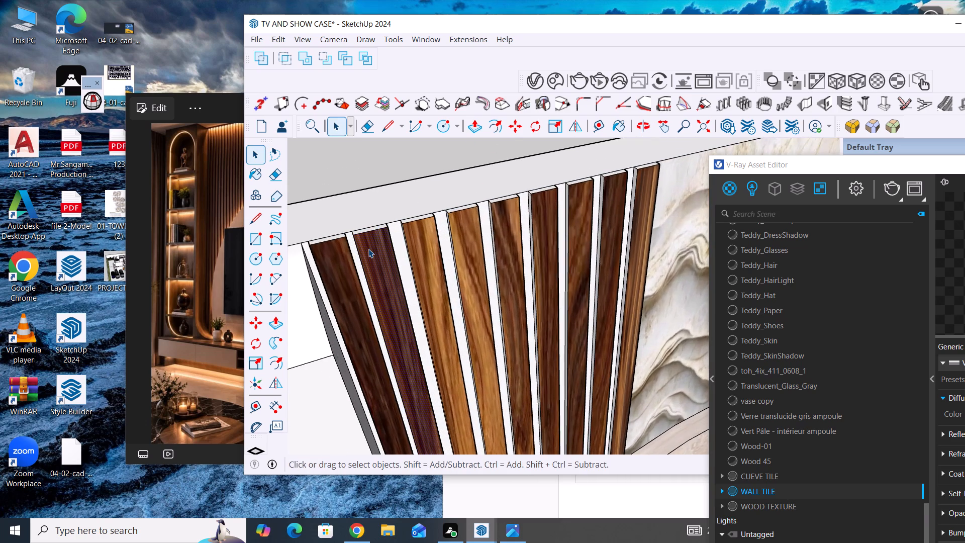
pyautogui.scroll(3, 368, 249)
pyautogui.doubleClick(368, 249)
pyautogui.doubleClick(368, 249)
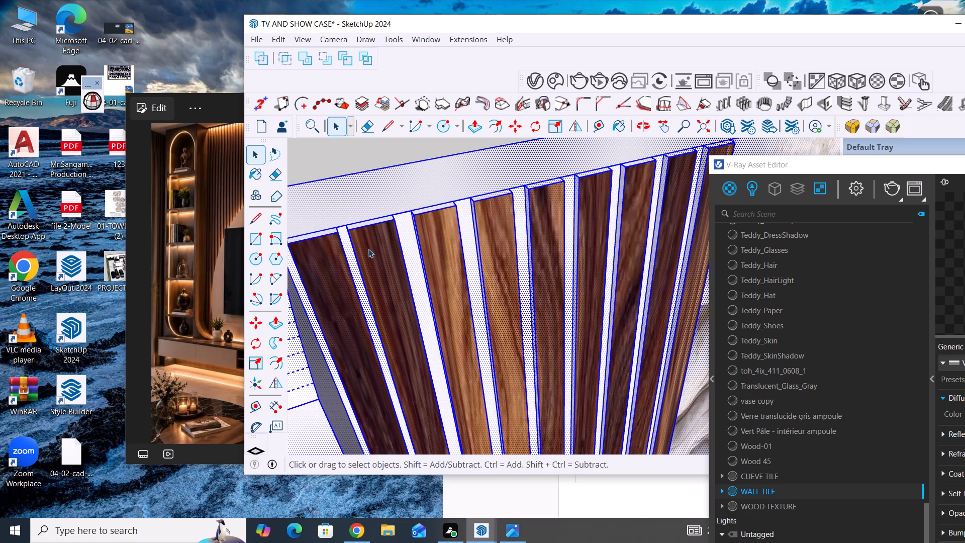
pyautogui.click(387, 144)
pyautogui.scroll(-20, 389, 281)
pyautogui.scroll(-4, 389, 281)
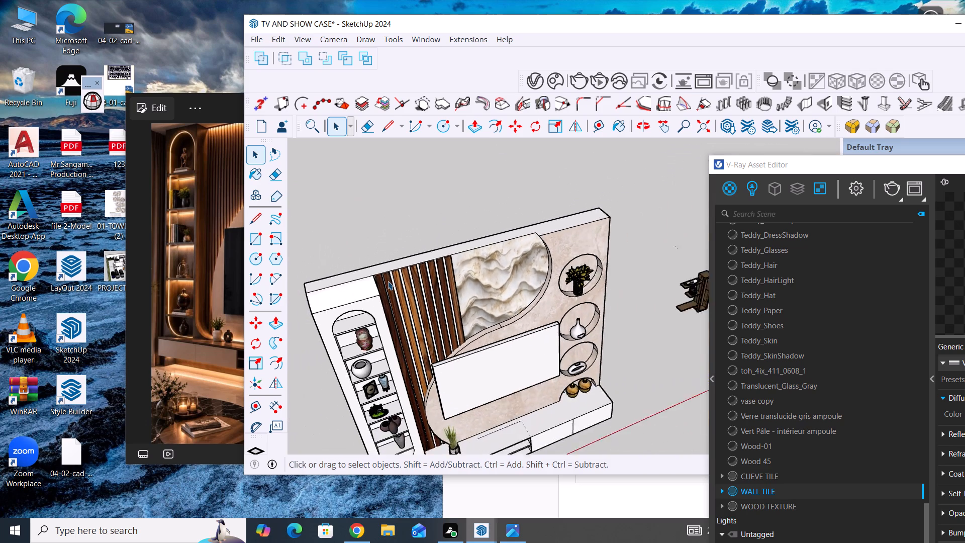
pyautogui.moveTo(518, 399); pyautogui.dragTo(481, 310, button='middle')
pyautogui.scroll(2, 630, 425)
pyautogui.moveTo(632, 428); pyautogui.dragTo(574, 429, button='middle')
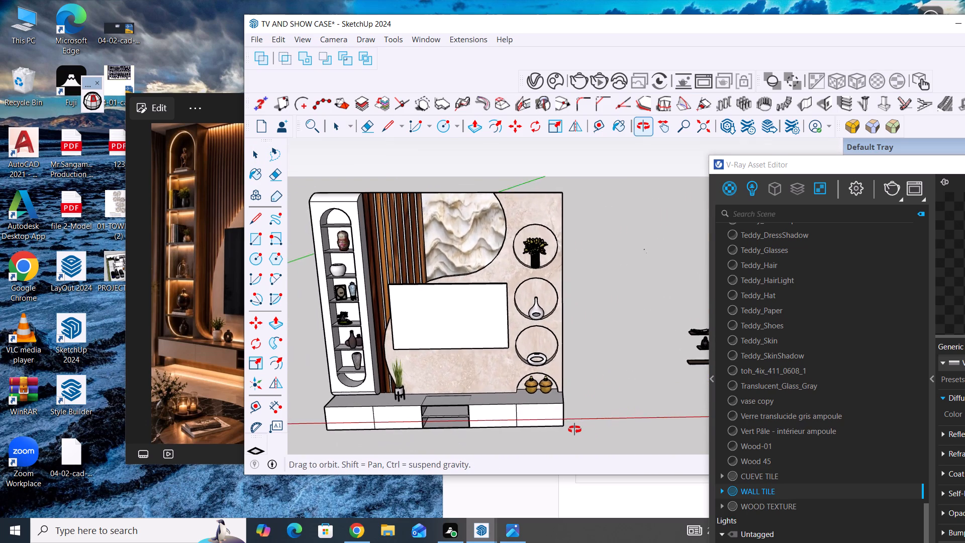
pyautogui.moveTo(574, 429); pyautogui.dragTo(580, 407, button='middle')
pyautogui.click(614, 346)
pyautogui.moveTo(599, 376); pyautogui.dragTo(591, 372, button='middle')
pyautogui.scroll(1, 599, 377)
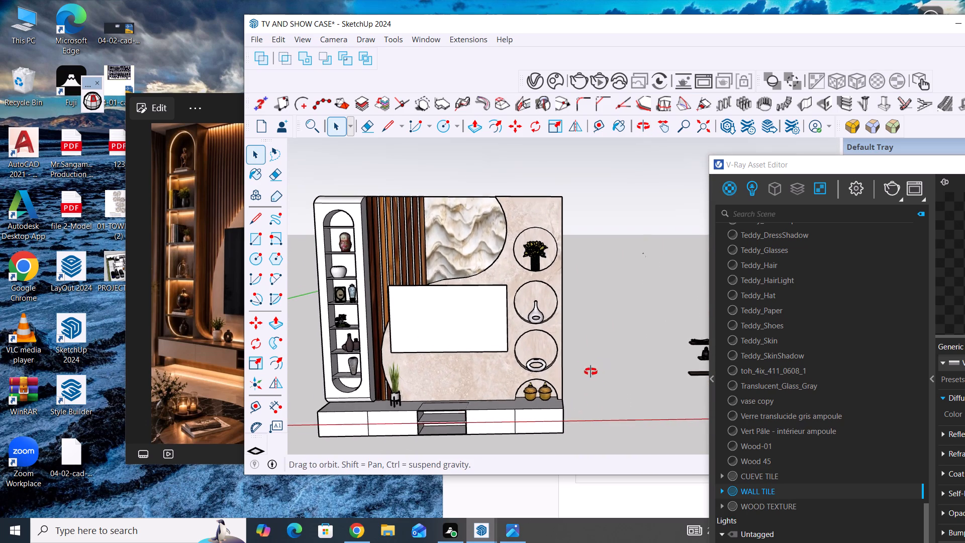
pyautogui.moveTo(591, 372); pyautogui.dragTo(587, 367, button='middle')
pyautogui.scroll(-4, 389, 253)
pyautogui.scroll(5, 324, 241)
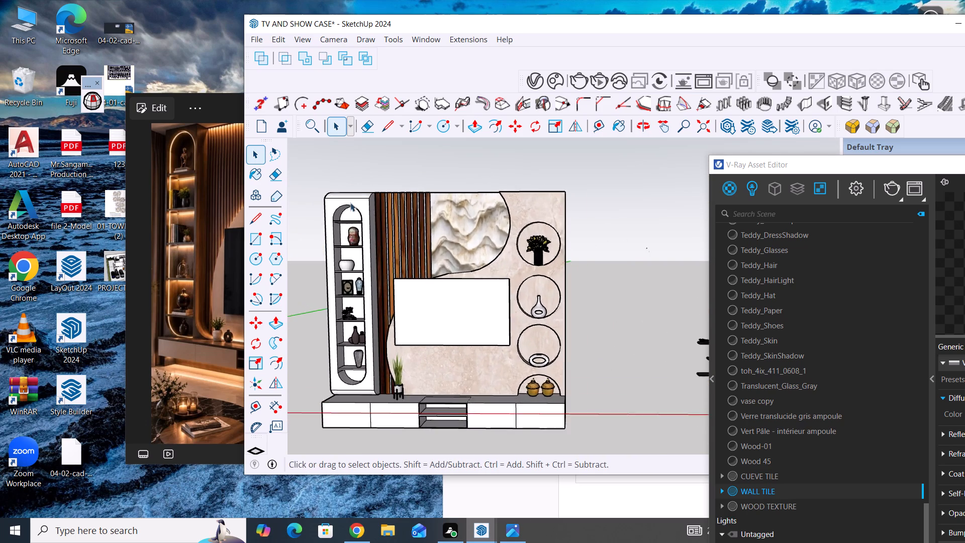
# Apply WOOD TEXTURE to the front face of the showcase around the arched opening, using the fitted cubic projection.
pyautogui.scroll(2, 350, 203)
pyautogui.moveTo(380, 206); pyautogui.dragTo(393, 261, button='middle')
pyautogui.click(343, 217)
pyautogui.click(357, 207)
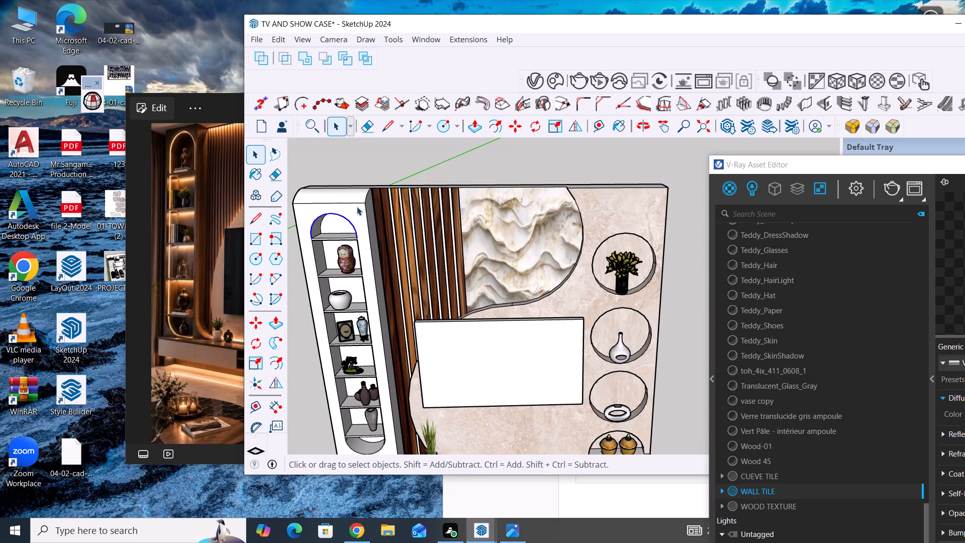
pyautogui.scroll(-3, 717, 365)
pyautogui.click(789, 478)
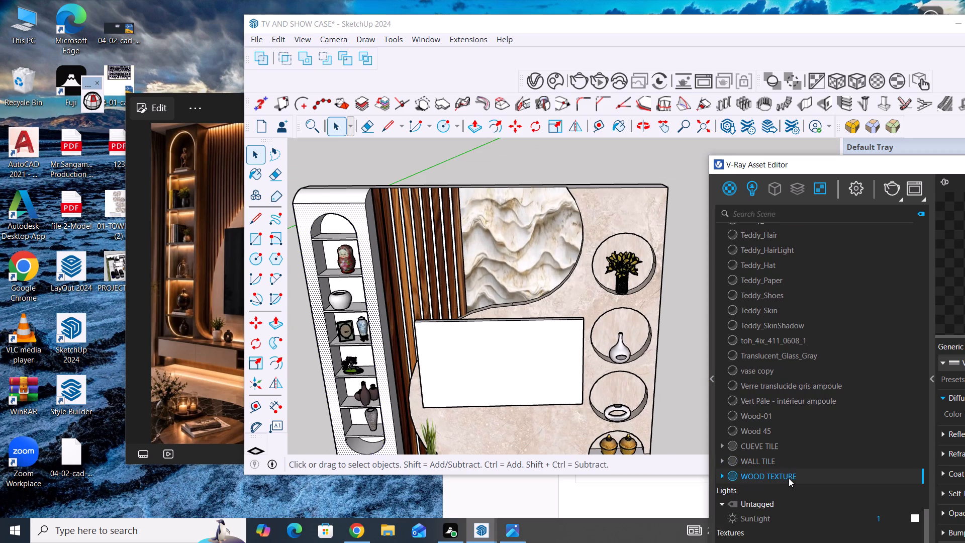
pyautogui.moveTo(822, 165); pyautogui.dragTo(722, 103)
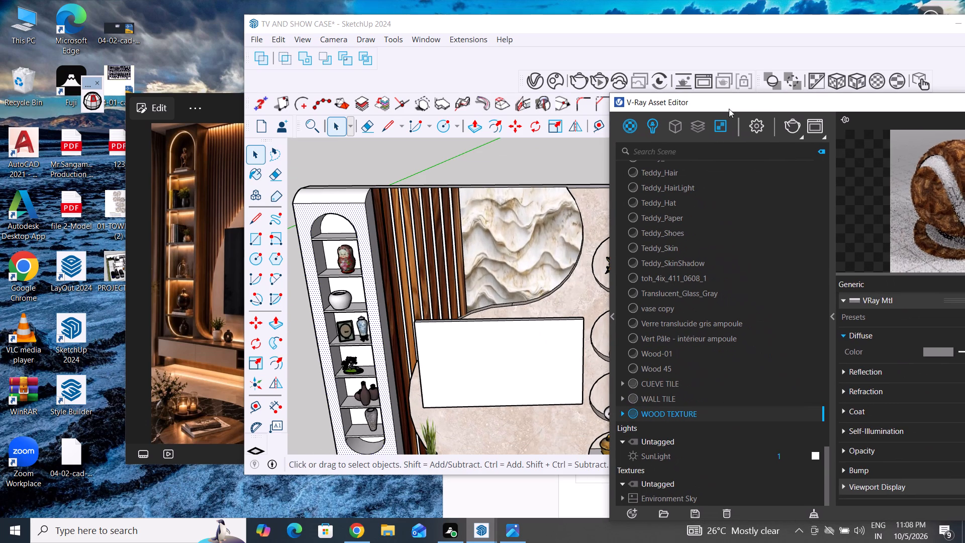
pyautogui.rightClick(708, 413)
pyautogui.click(763, 276)
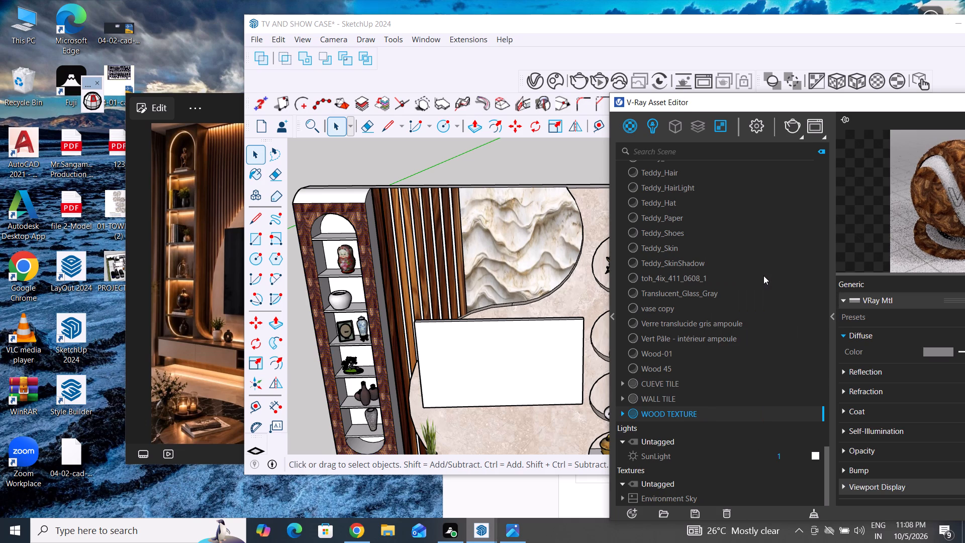
pyautogui.click(856, 83)
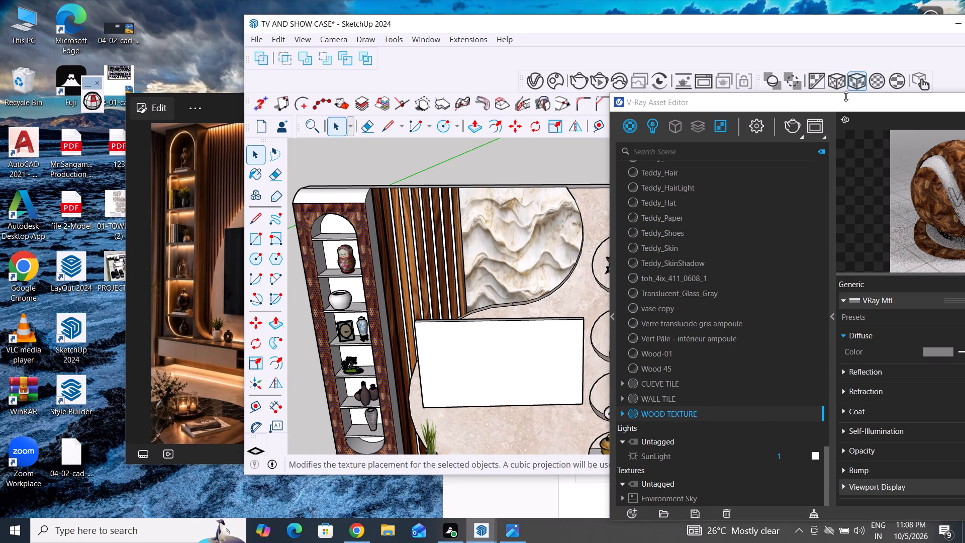
pyautogui.click(455, 147)
pyautogui.scroll(-4, 480, 157)
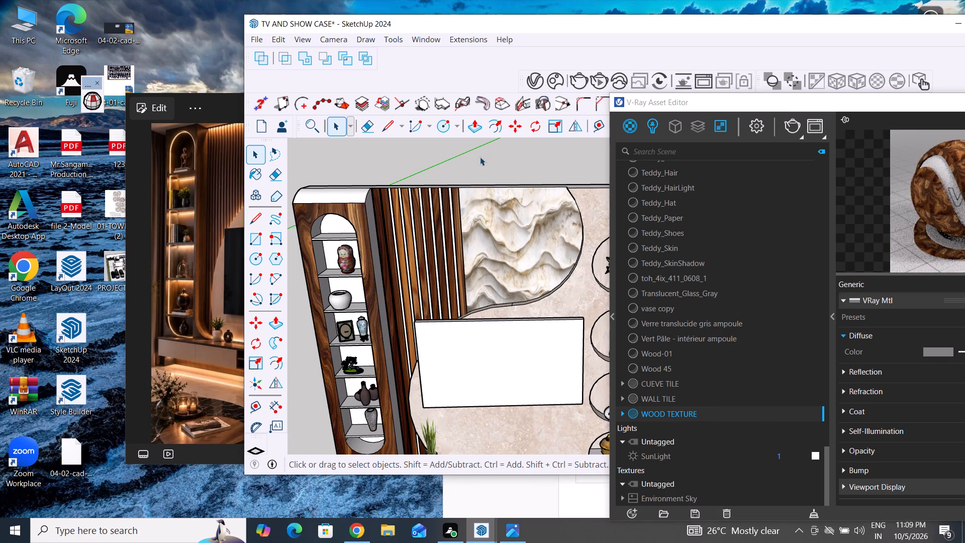
# Apply WOOD TEXTURE to the curved strip at the base of the showcase front, trying fitted cubic, fitted spherical and spherical projections in turn.
pyautogui.scroll(-1, 480, 157)
pyautogui.moveTo(410, 395); pyautogui.dragTo(461, 336, button='middle')
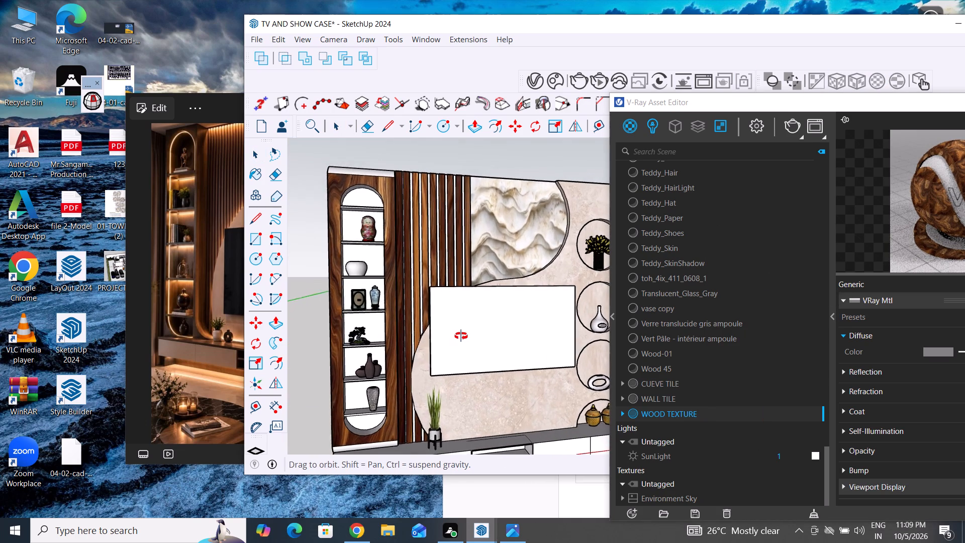
pyautogui.moveTo(461, 336); pyautogui.dragTo(455, 338, button='middle')
pyautogui.moveTo(373, 454); pyautogui.dragTo(385, 414, button='middle')
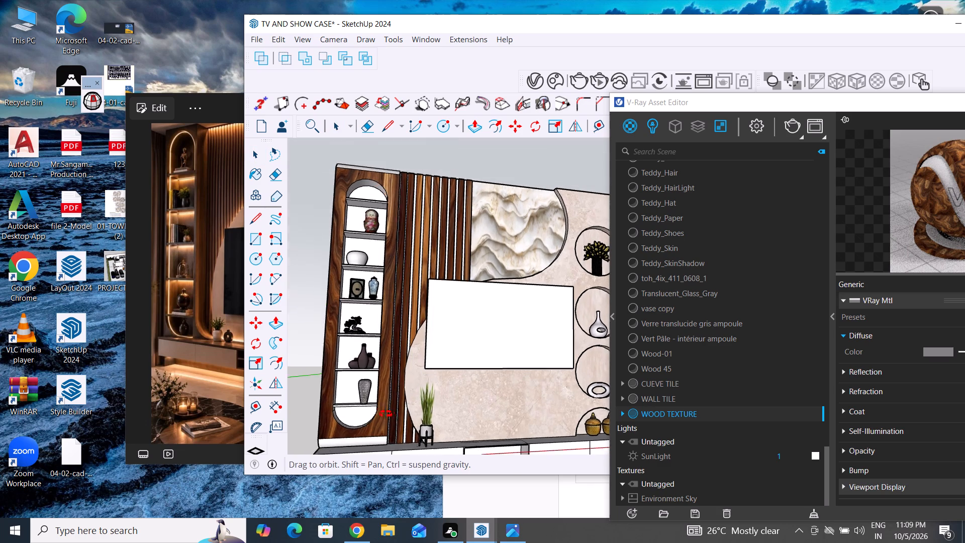
pyautogui.moveTo(385, 414); pyautogui.dragTo(395, 401, button='middle')
pyautogui.scroll(7, 346, 438)
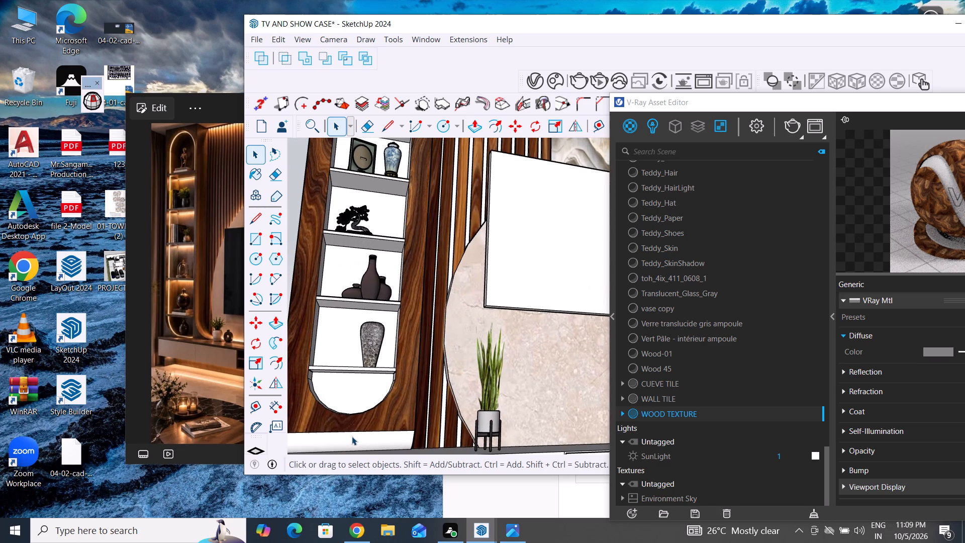
pyautogui.click(352, 436)
pyautogui.rightClick(670, 414)
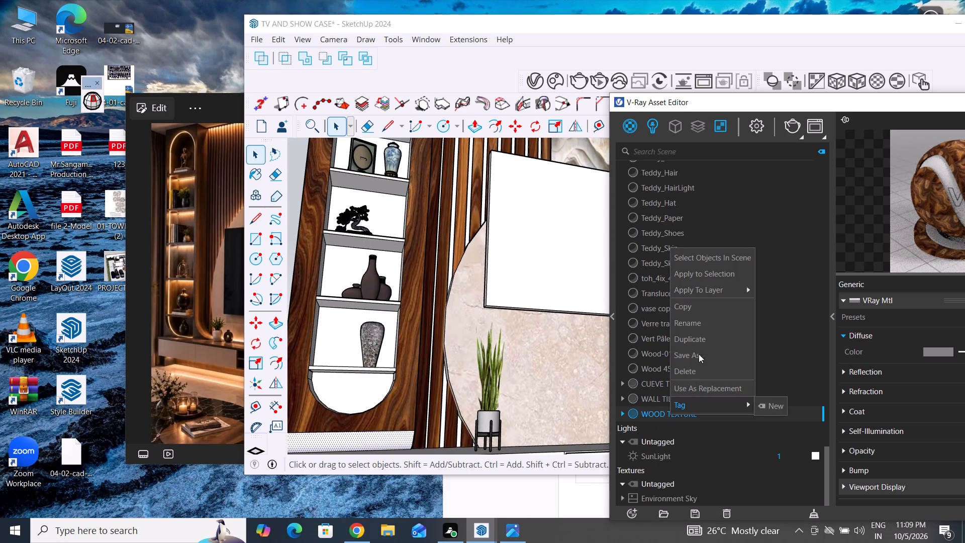
pyautogui.click(717, 273)
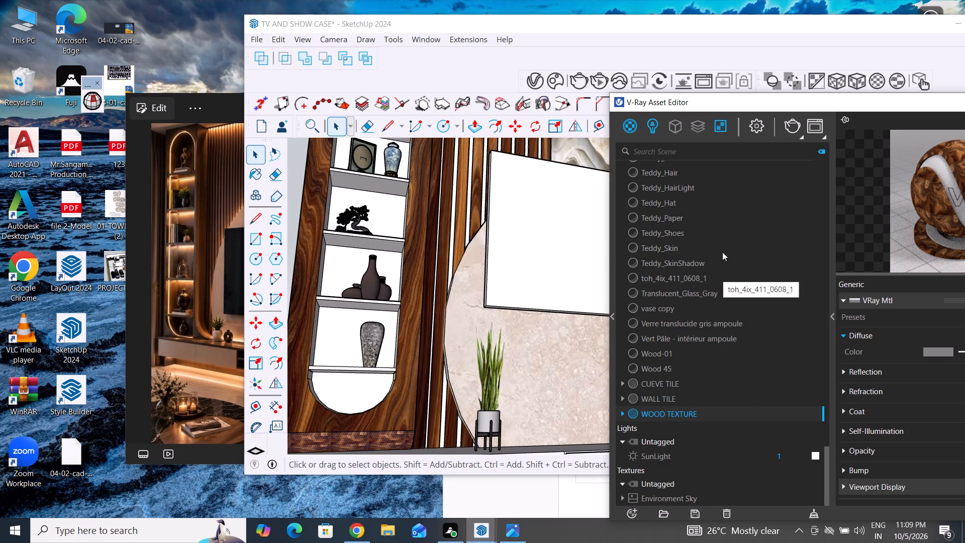
pyautogui.click(854, 86)
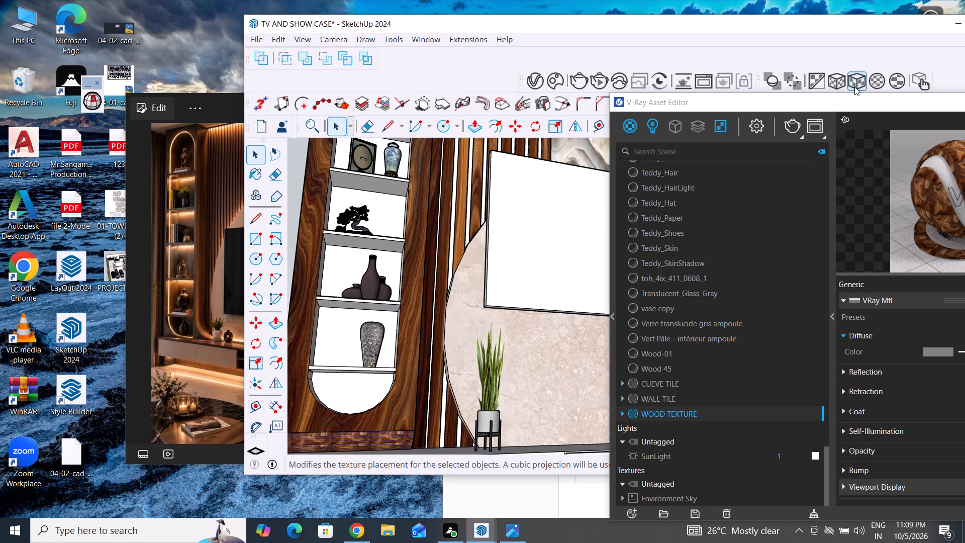
pyautogui.click(901, 83)
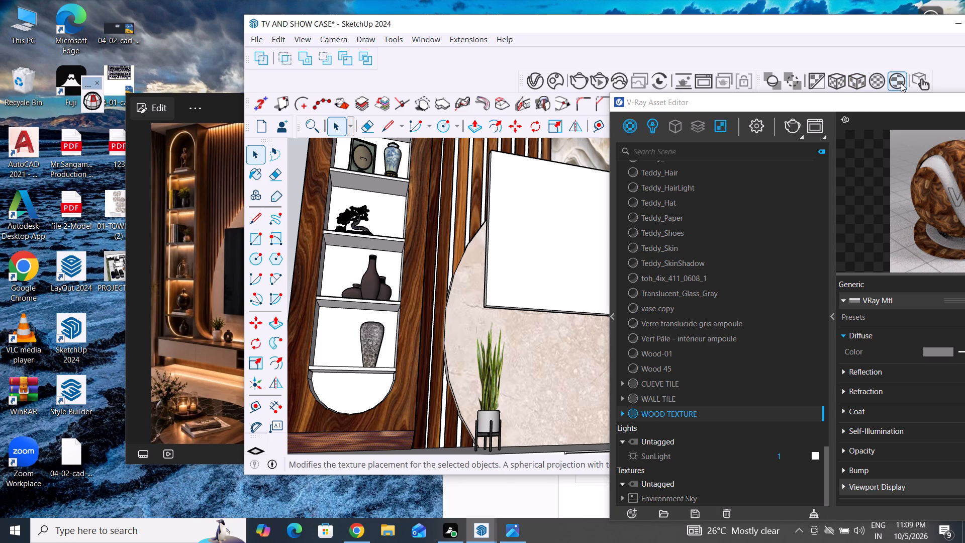
pyautogui.scroll(-5, 525, 411)
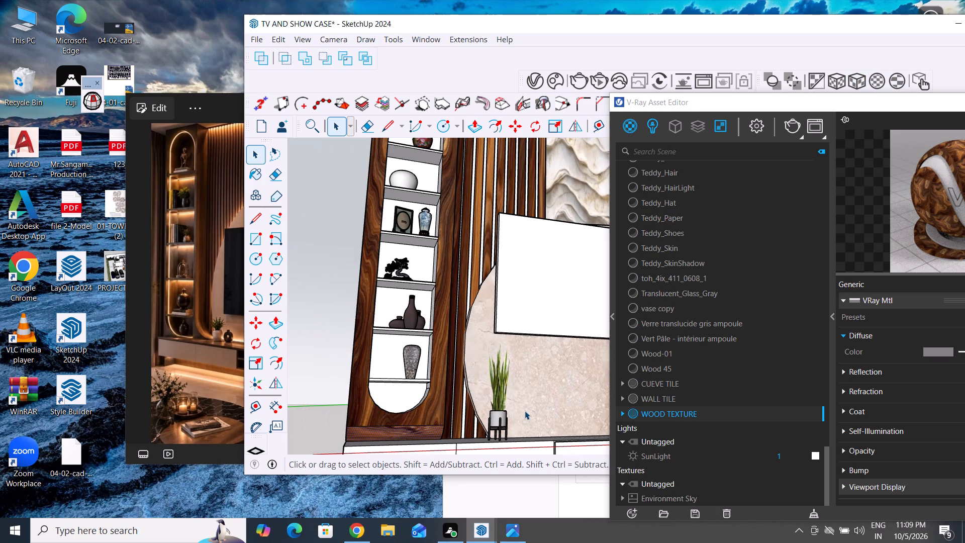
pyautogui.click(876, 82)
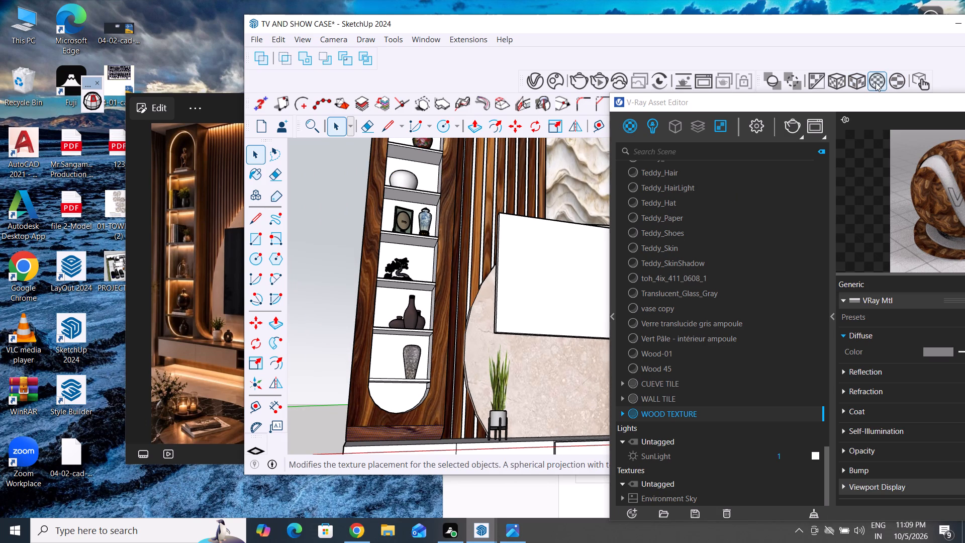
# Examine the wood grain on the showcase's curved base strip from the front and the side.
pyautogui.scroll(4, 426, 456)
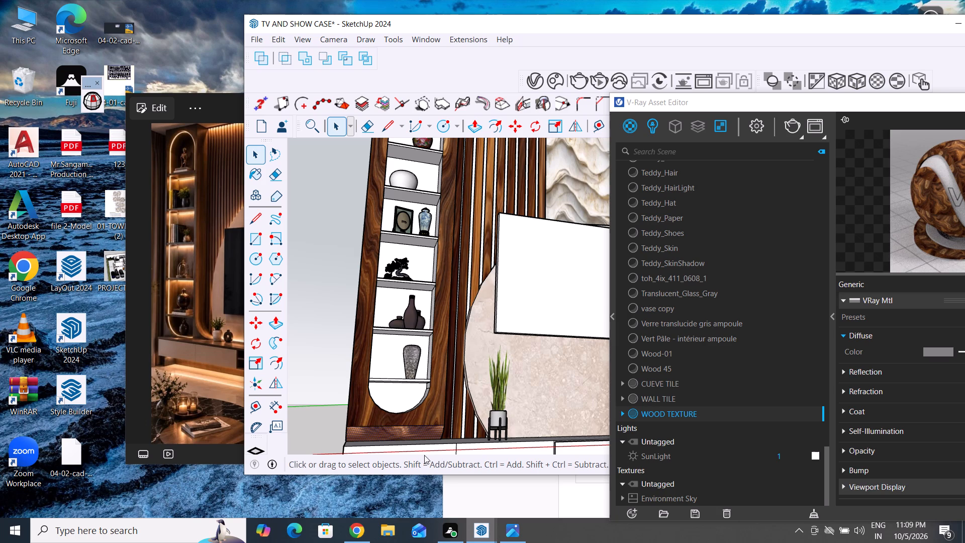
pyautogui.scroll(-4, 504, 327)
pyautogui.scroll(8, 406, 447)
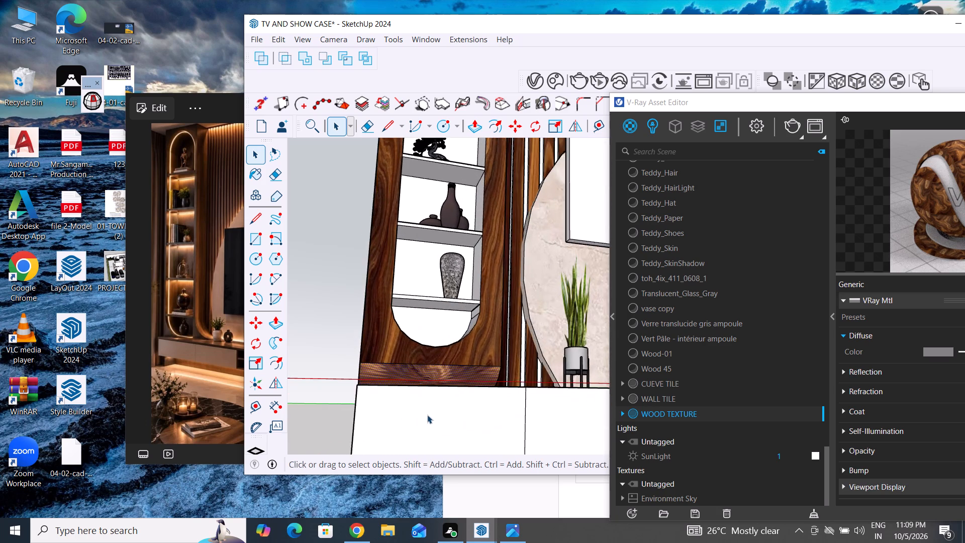
pyautogui.moveTo(427, 415); pyautogui.dragTo(549, 437, button='middle')
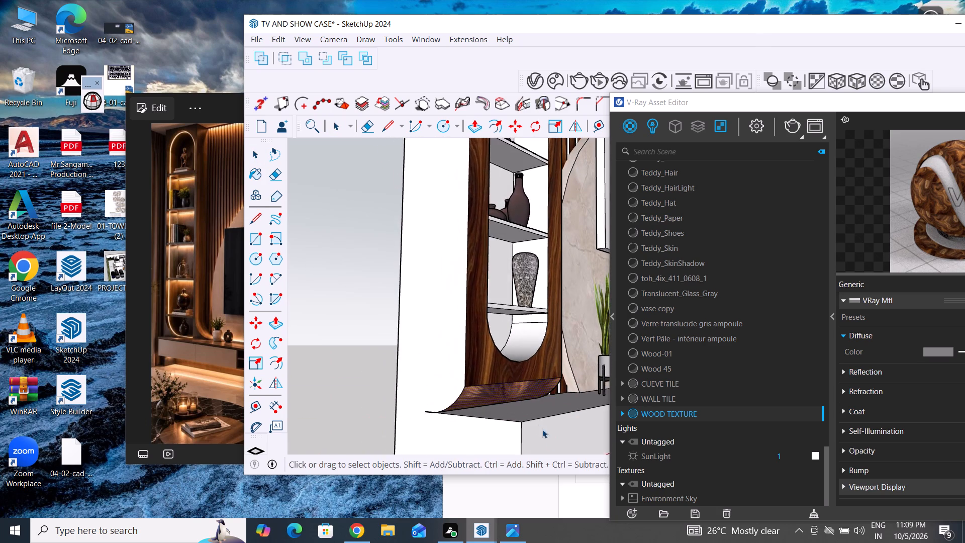
pyautogui.scroll(4, 526, 411)
pyautogui.scroll(-5, 467, 312)
pyautogui.moveTo(459, 438); pyautogui.dragTo(461, 480, button='middle')
pyautogui.scroll(6, 470, 445)
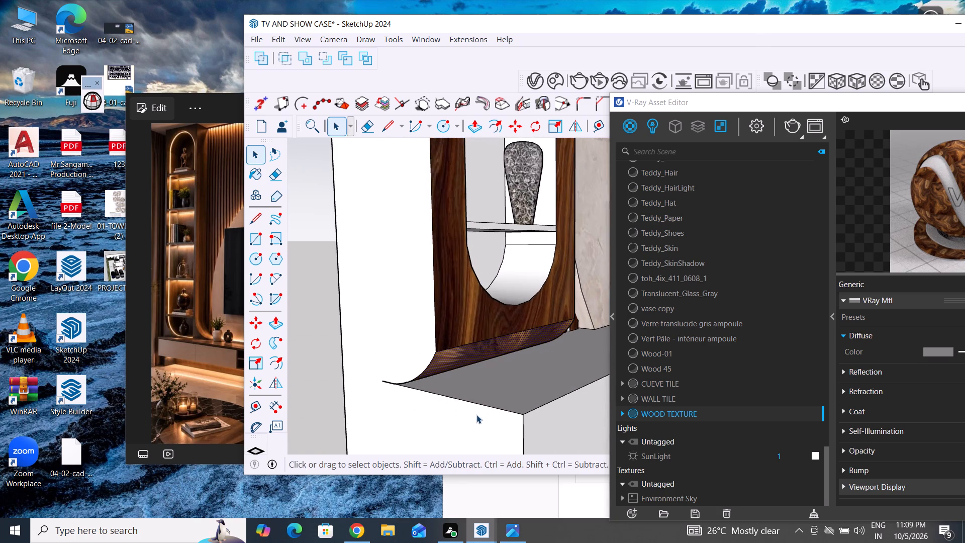
# Set the WOOD TEXTURE on the showcase's curved base strip to the fitted spherical projection.
pyautogui.scroll(2, 476, 415)
pyautogui.moveTo(474, 391); pyautogui.dragTo(450, 371, button='middle')
pyautogui.scroll(1, 455, 376)
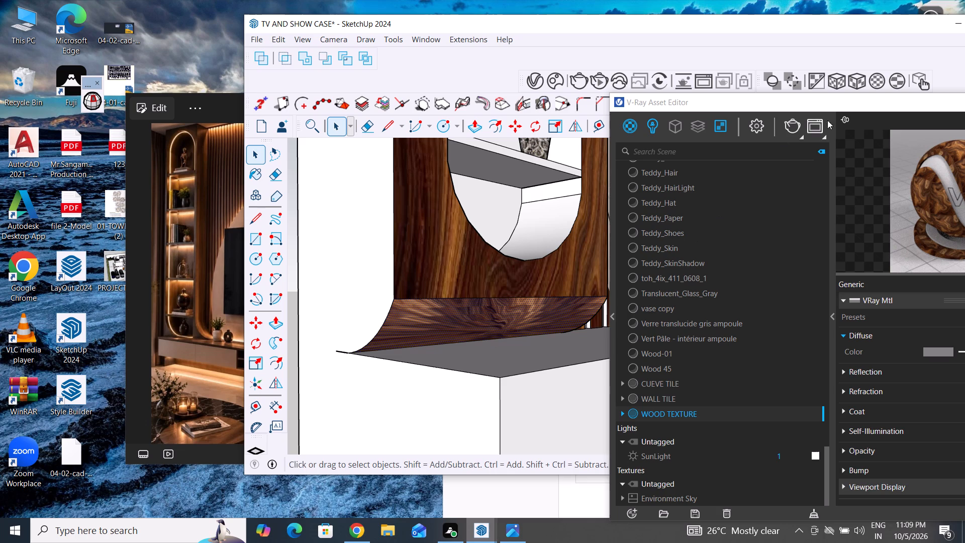
pyautogui.click(896, 84)
pyautogui.scroll(-3, 555, 390)
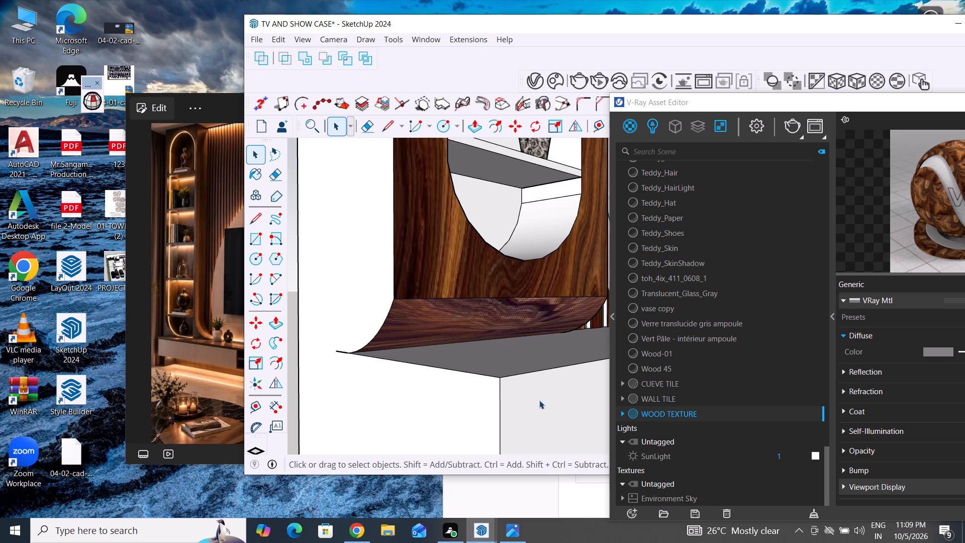
pyautogui.scroll(-2, 539, 400)
pyautogui.scroll(-12, 360, 461)
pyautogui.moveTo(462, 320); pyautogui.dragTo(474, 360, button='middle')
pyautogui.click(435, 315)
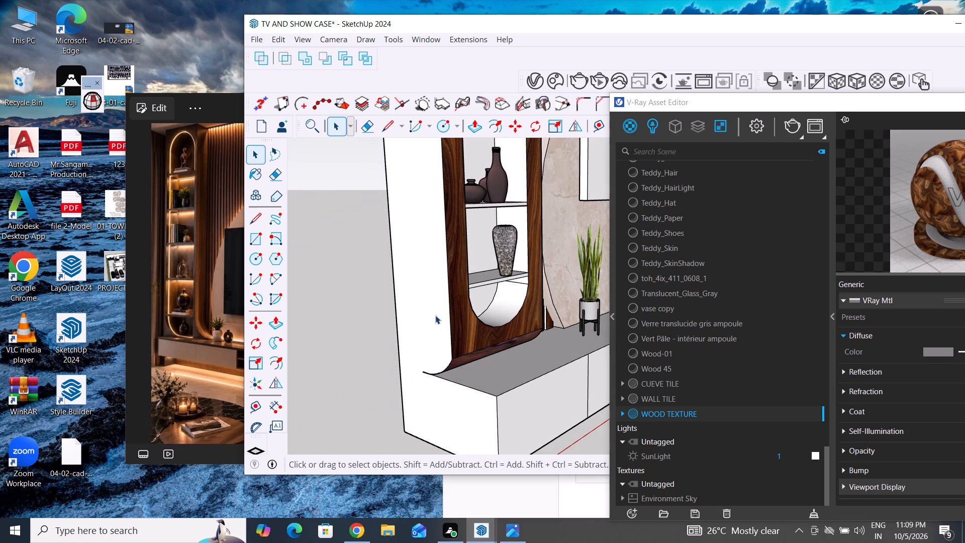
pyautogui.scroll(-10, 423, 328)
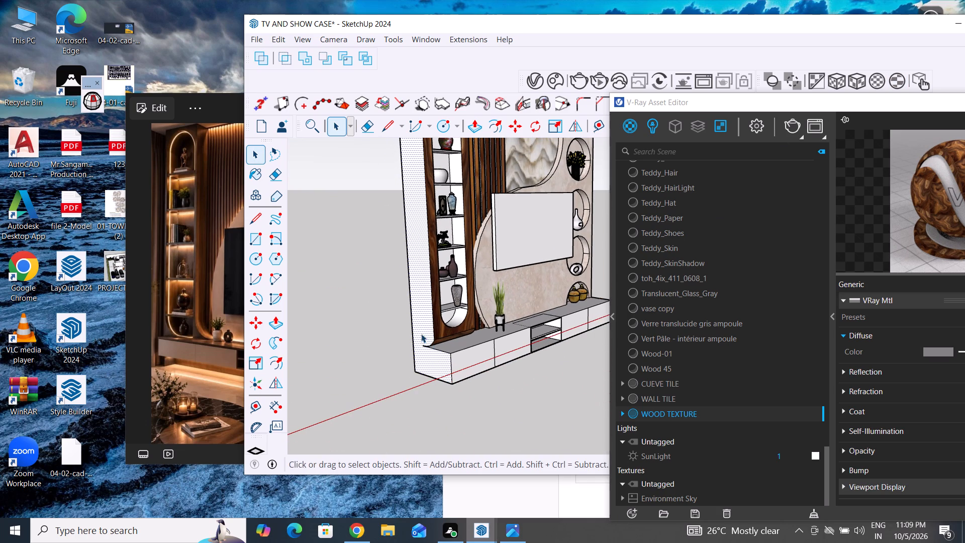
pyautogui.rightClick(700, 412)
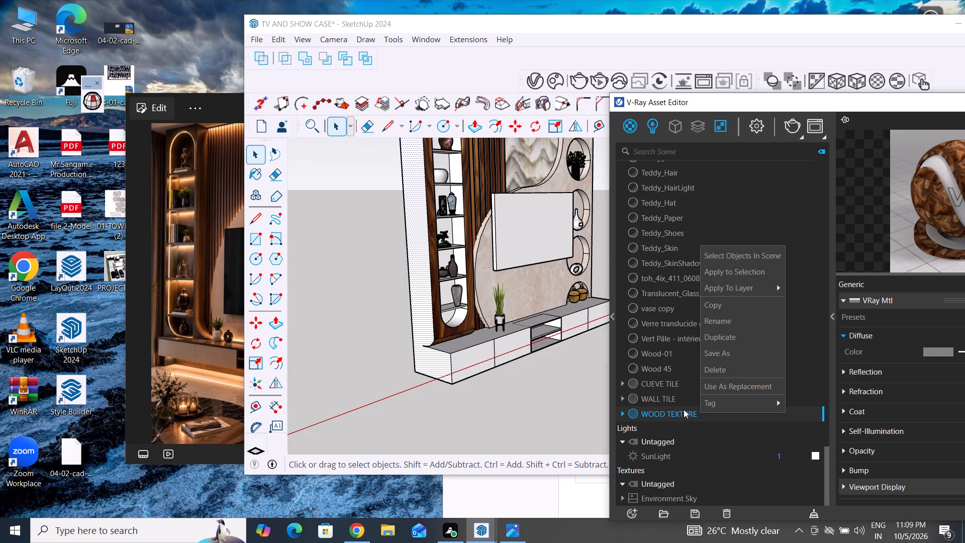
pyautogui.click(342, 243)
# Draw a line from the tip of the curved base to the back edge, separating the showcase's side face from the console's side.
pyautogui.scroll(4, 427, 370)
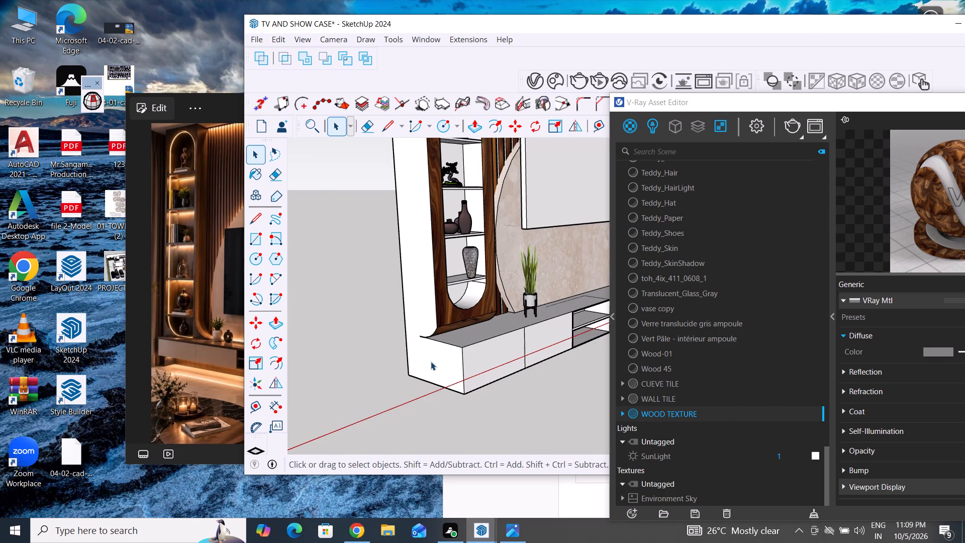
pyautogui.moveTo(432, 369); pyautogui.dragTo(468, 382, button='middle')
pyautogui.scroll(2, 444, 365)
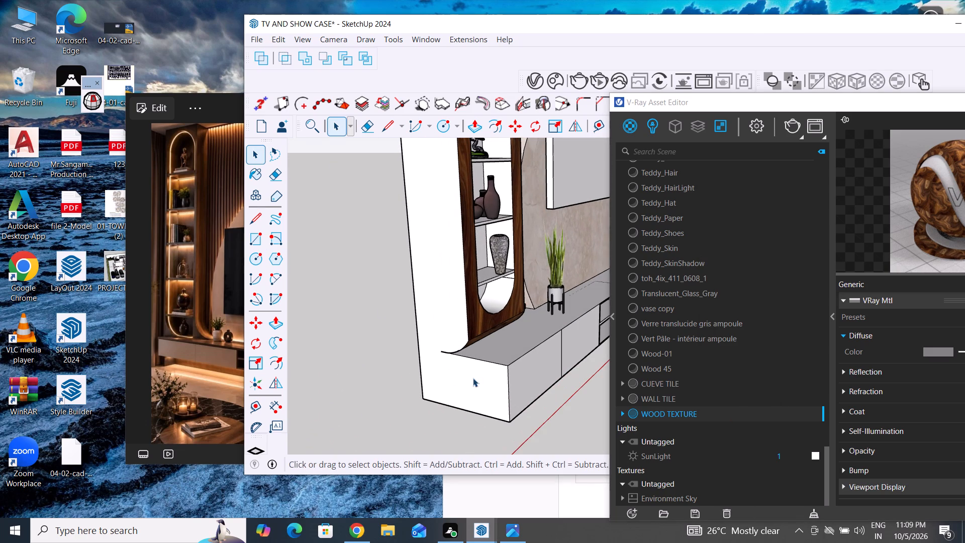
pyautogui.scroll(1, 461, 378)
pyautogui.moveTo(468, 380); pyautogui.dragTo(514, 383, button='middle')
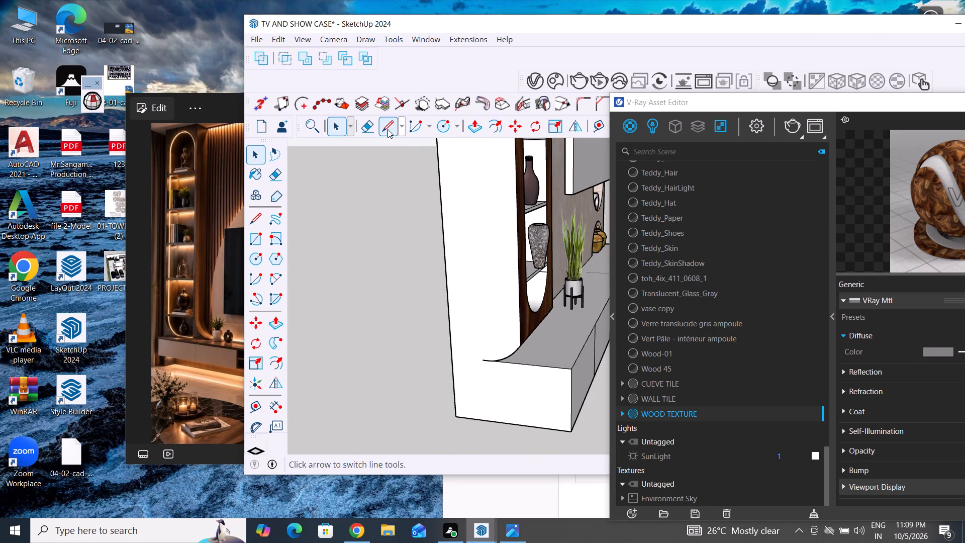
pyautogui.click(388, 129)
pyautogui.scroll(3, 478, 370)
pyautogui.click(488, 356)
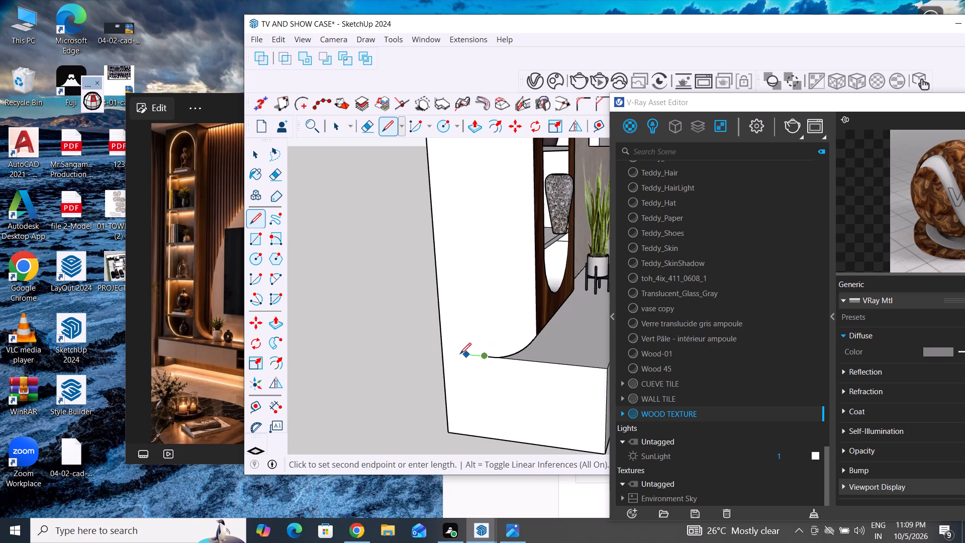
pyautogui.click(444, 354)
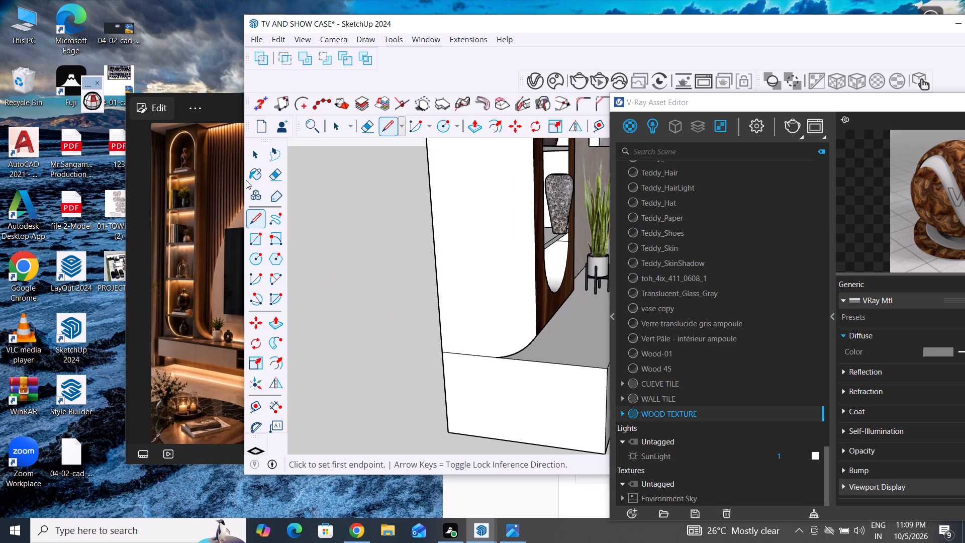
# Apply WOOD TEXTURE to the showcase's side face above the console, using the fitted cubic projection.
pyautogui.click(258, 156)
pyautogui.click(401, 247)
pyautogui.click(513, 287)
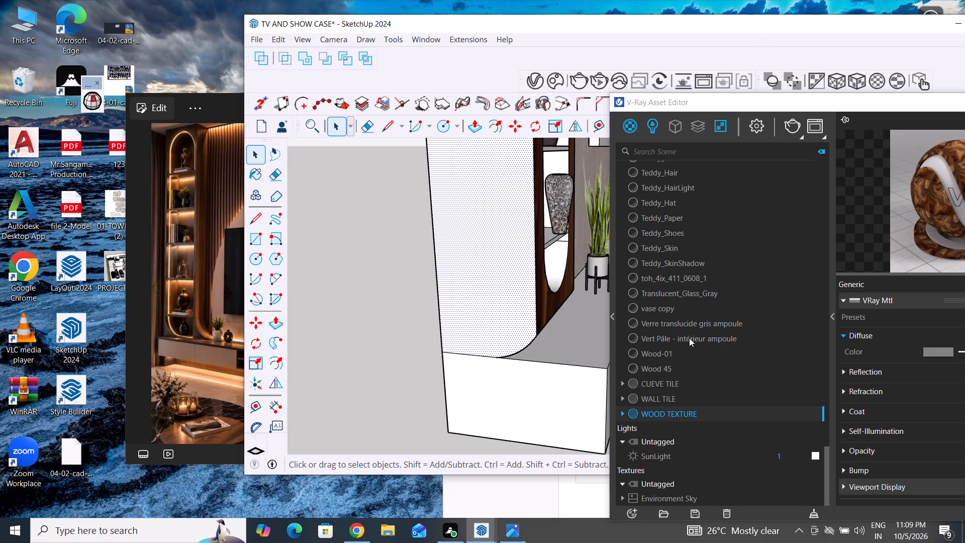
pyautogui.rightClick(687, 415)
pyautogui.click(741, 274)
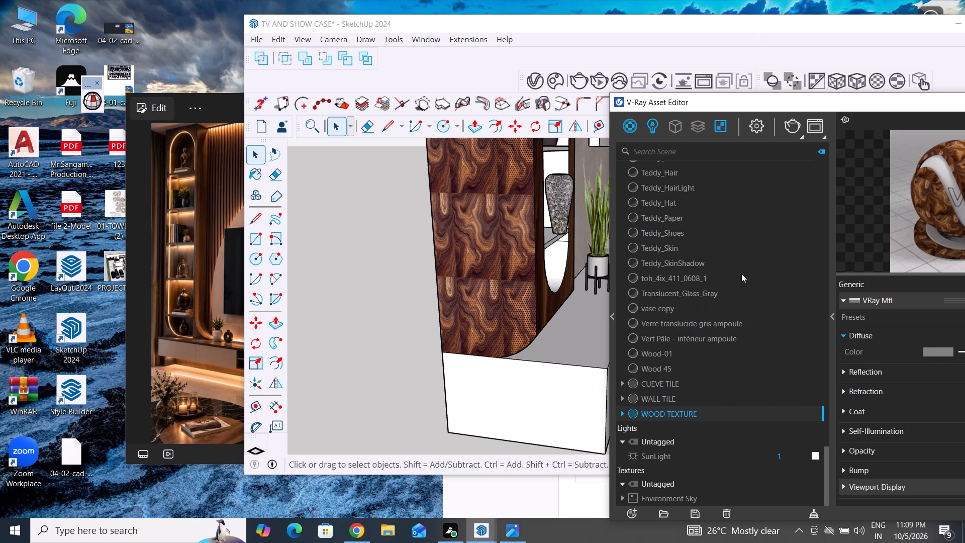
pyautogui.click(857, 75)
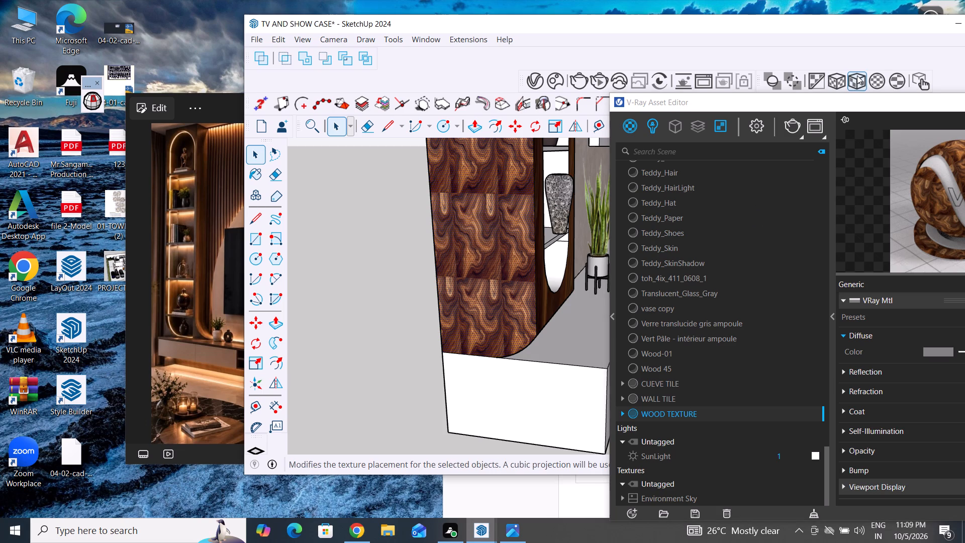
pyautogui.click(360, 336)
# Apply WOOD TEXTURE to the top face of the showcase, using the fitted spherical projection.
pyautogui.scroll(-16, 326, 345)
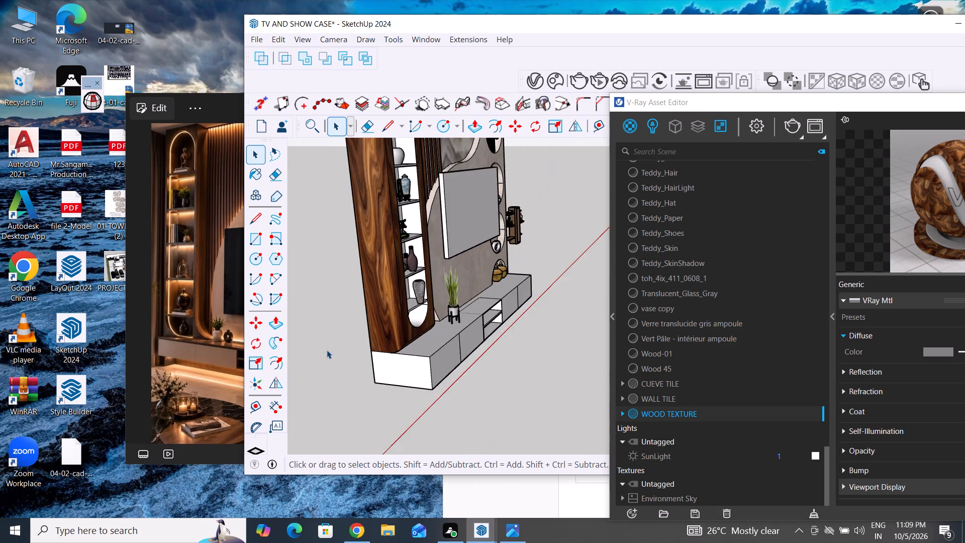
pyautogui.scroll(-6, 327, 350)
pyautogui.moveTo(502, 356); pyautogui.dragTo(471, 351, button='middle')
pyautogui.moveTo(485, 309); pyautogui.dragTo(344, 339, button='middle')
pyautogui.scroll(-5, 424, 373)
pyautogui.moveTo(532, 330); pyautogui.dragTo(478, 316, button='middle')
pyautogui.scroll(5, 499, 183)
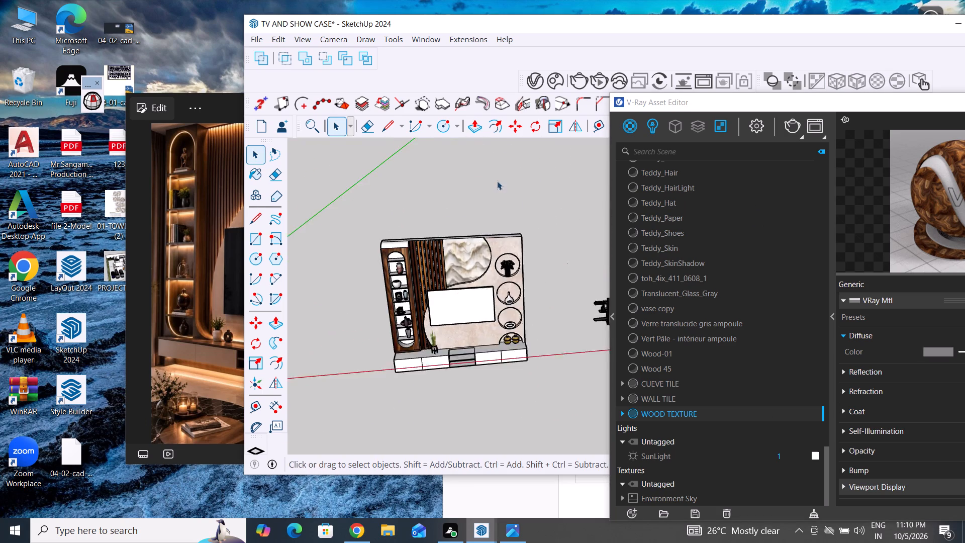
pyautogui.moveTo(483, 243); pyautogui.dragTo(511, 348, button='middle')
pyautogui.scroll(10, 387, 313)
pyautogui.click(371, 298)
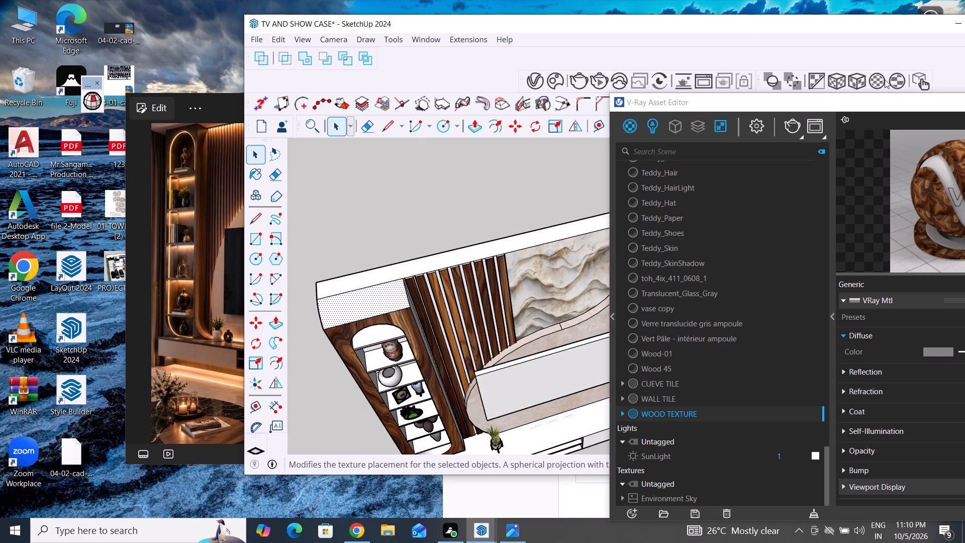
pyautogui.click(859, 82)
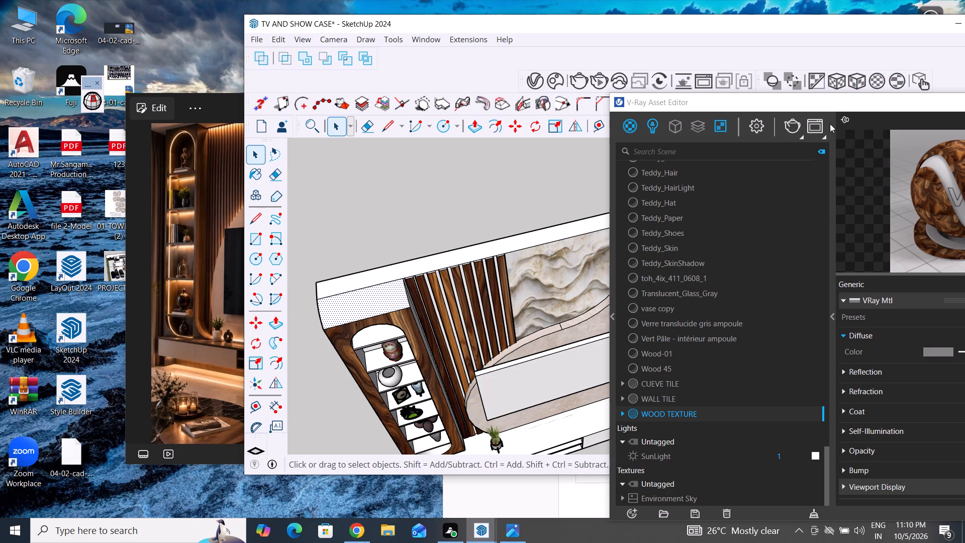
pyautogui.rightClick(708, 414)
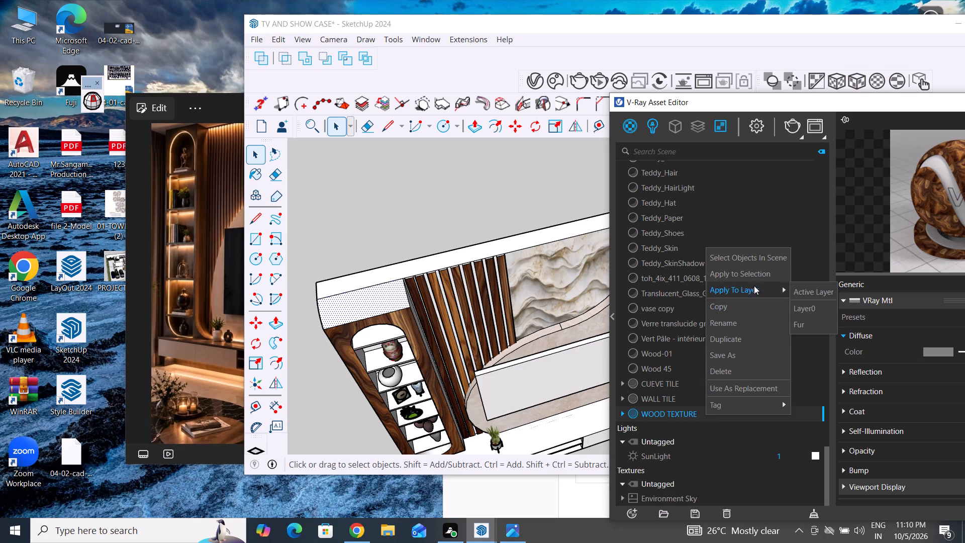
pyautogui.click(758, 277)
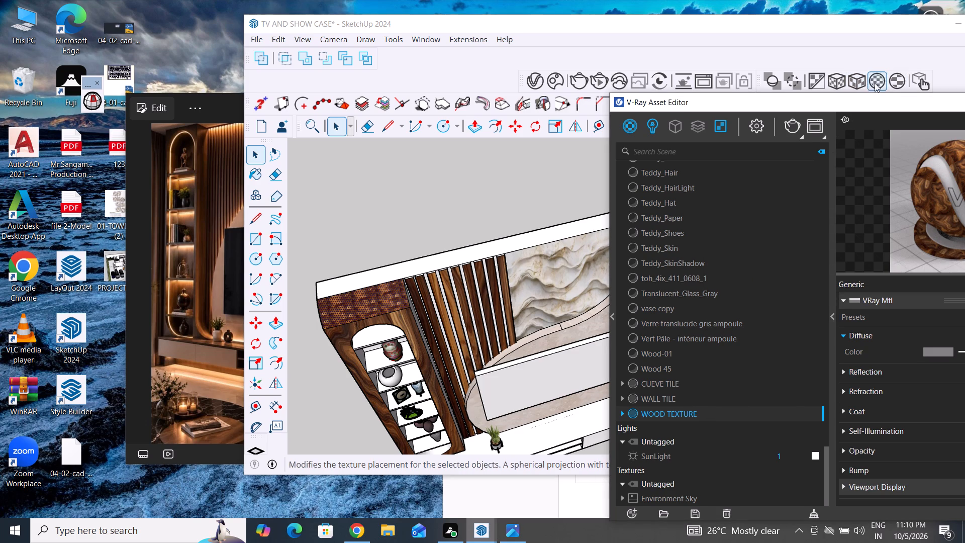
pyautogui.click(897, 80)
pyautogui.click(450, 174)
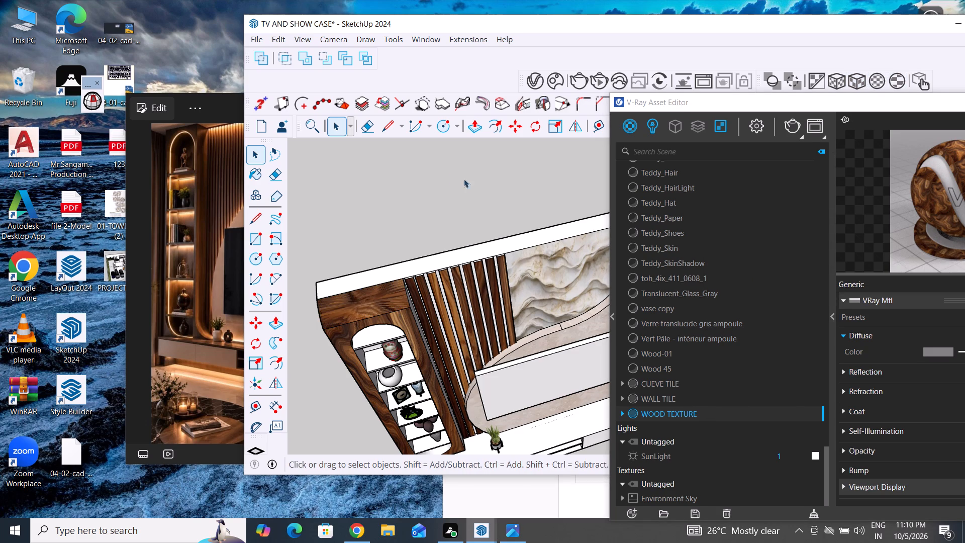
# Bring the reference photo fully into view and examine the whole textured TV wall against it from several angles.
pyautogui.scroll(-10, 462, 196)
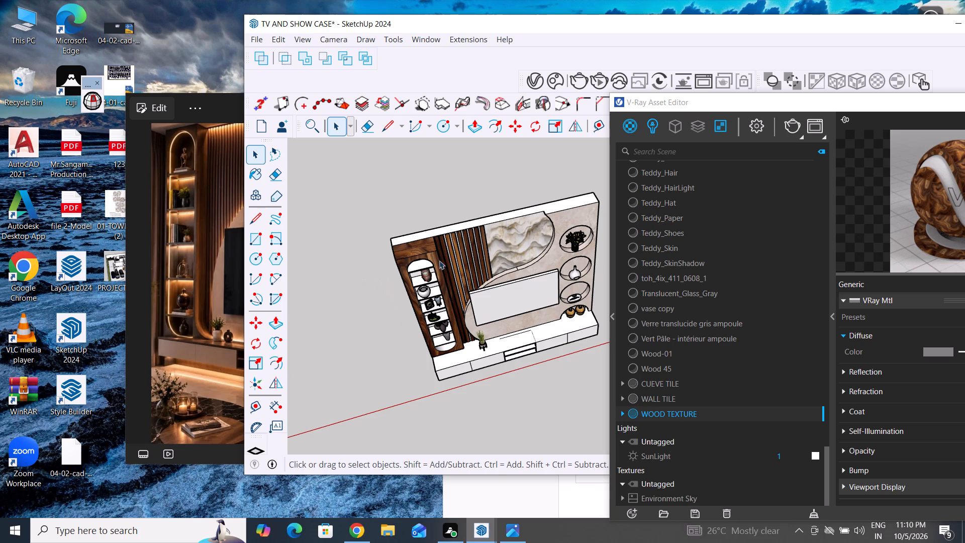
pyautogui.scroll(-3, 213, 270)
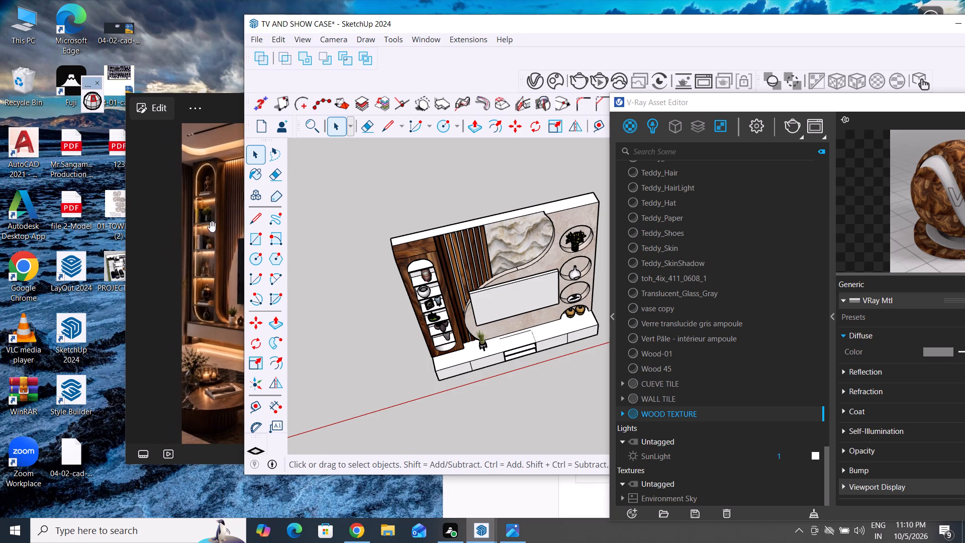
pyautogui.moveTo(219, 103); pyautogui.dragTo(139, 80)
pyautogui.scroll(-2, 211, 340)
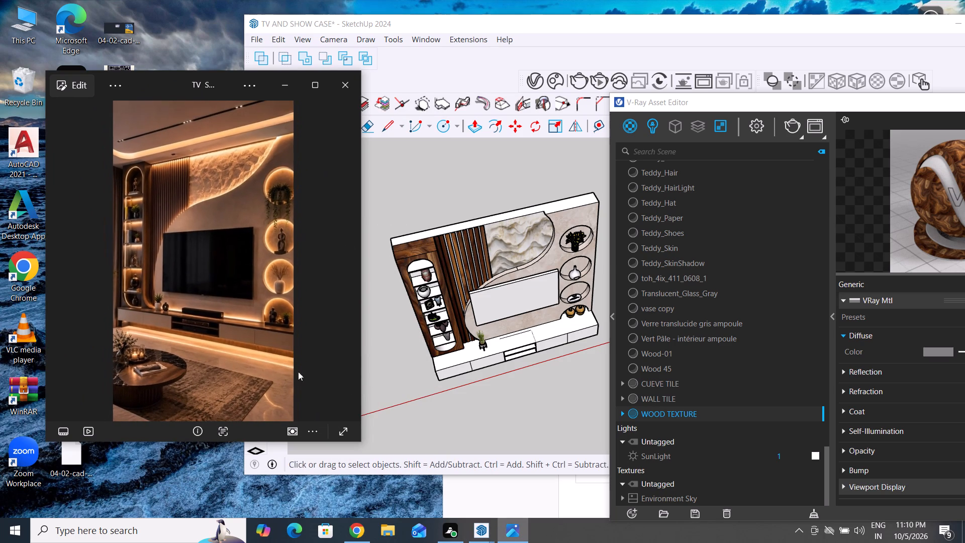
pyautogui.moveTo(529, 416); pyautogui.dragTo(459, 368, button='middle')
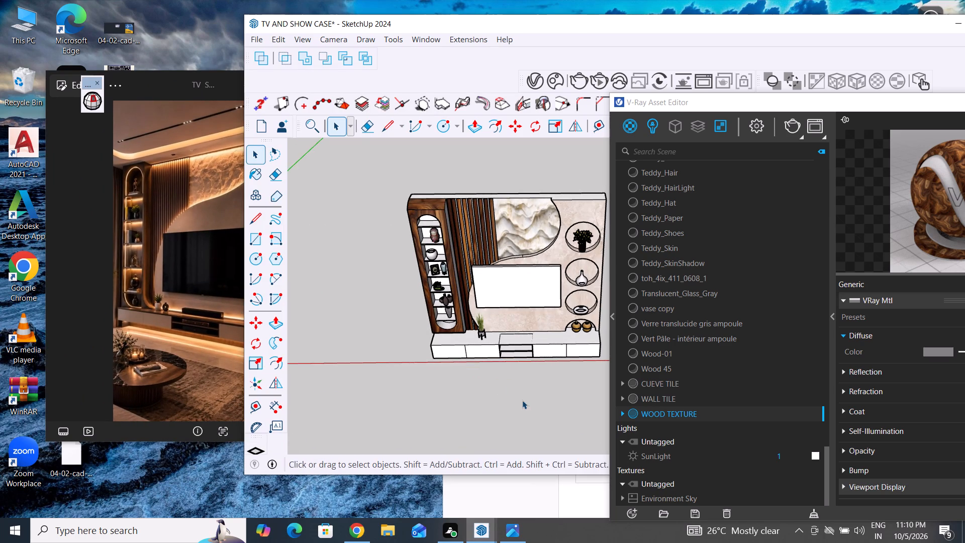
pyautogui.moveTo(522, 400); pyautogui.dragTo(499, 383, button='middle')
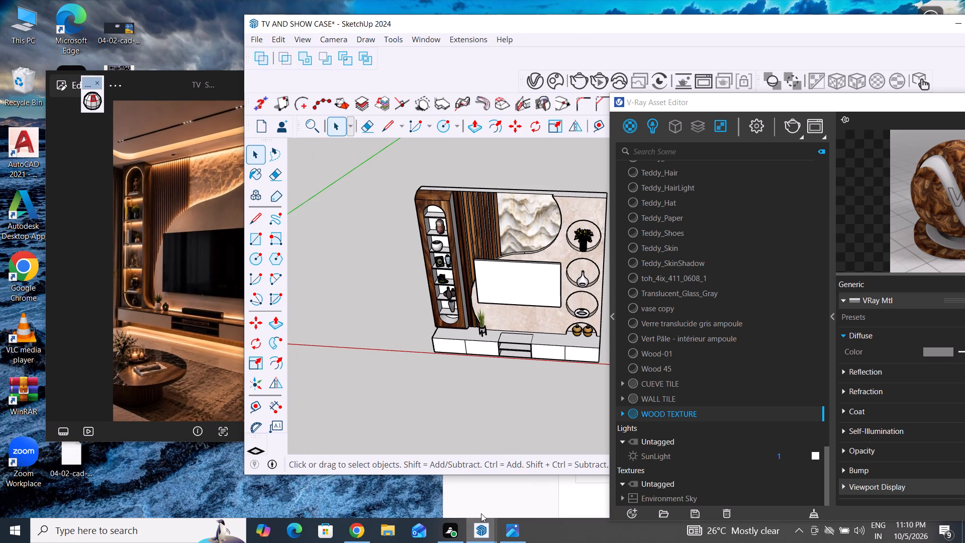
pyautogui.scroll(-3, 425, 312)
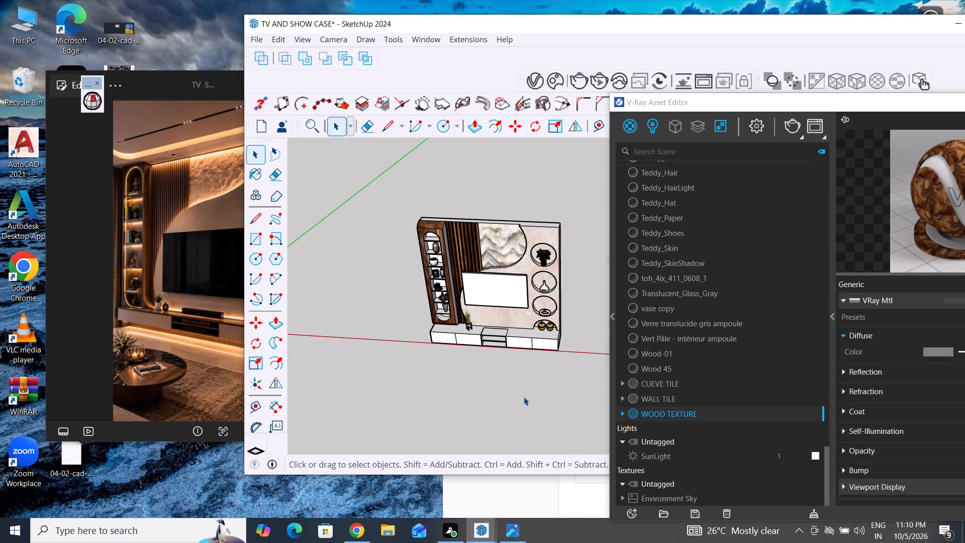
pyautogui.moveTo(526, 380); pyautogui.dragTo(586, 347, button='middle')
pyautogui.scroll(2, 563, 354)
pyautogui.moveTo(522, 398); pyautogui.dragTo(562, 408, button='middle')
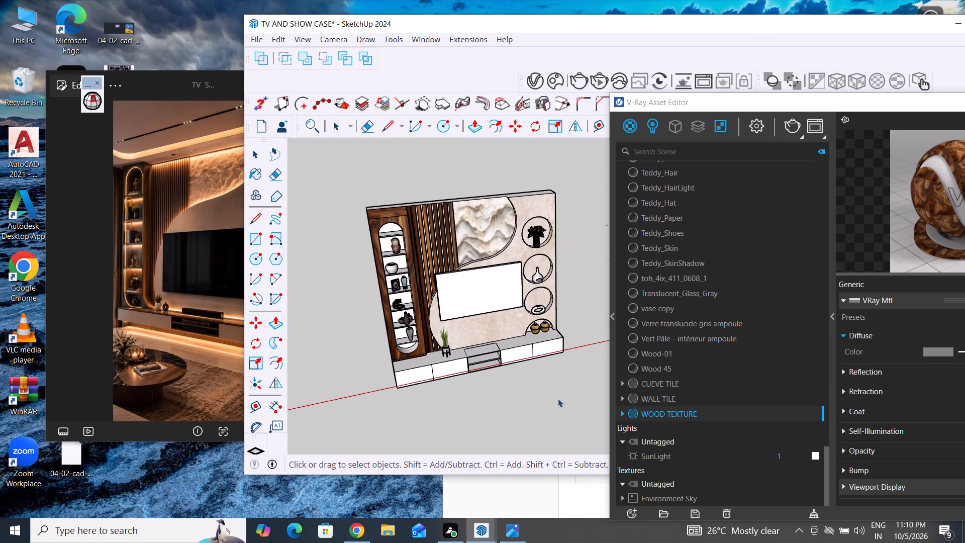
pyautogui.scroll(4, 554, 384)
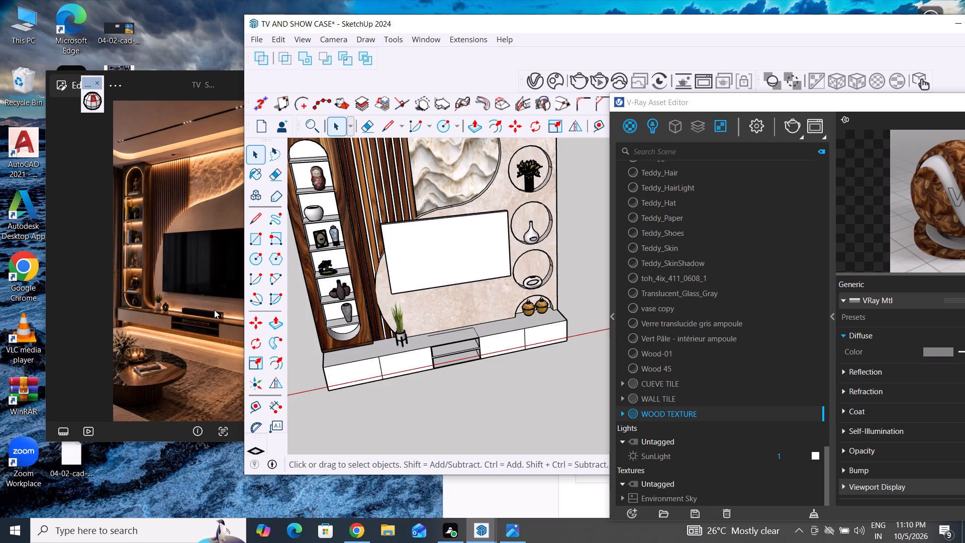
# Examine the reference photo up close around the showcase's shelves, the TV and the console.
pyautogui.scroll(2, 127, 269)
pyautogui.click(175, 82)
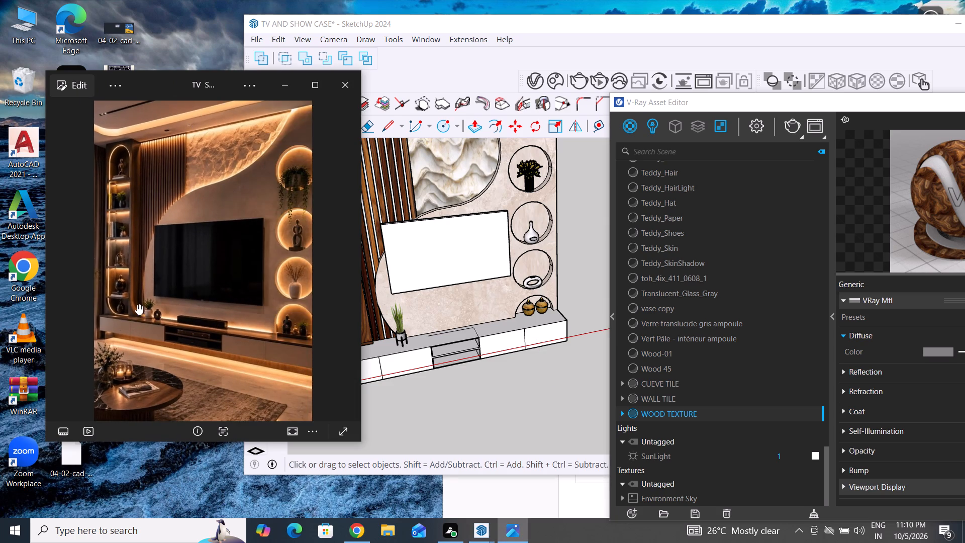
pyautogui.scroll(5, 117, 317)
pyautogui.moveTo(225, 313); pyautogui.dragTo(270, 339, button='middle')
pyautogui.scroll(-5, 235, 349)
pyautogui.scroll(1, 91, 336)
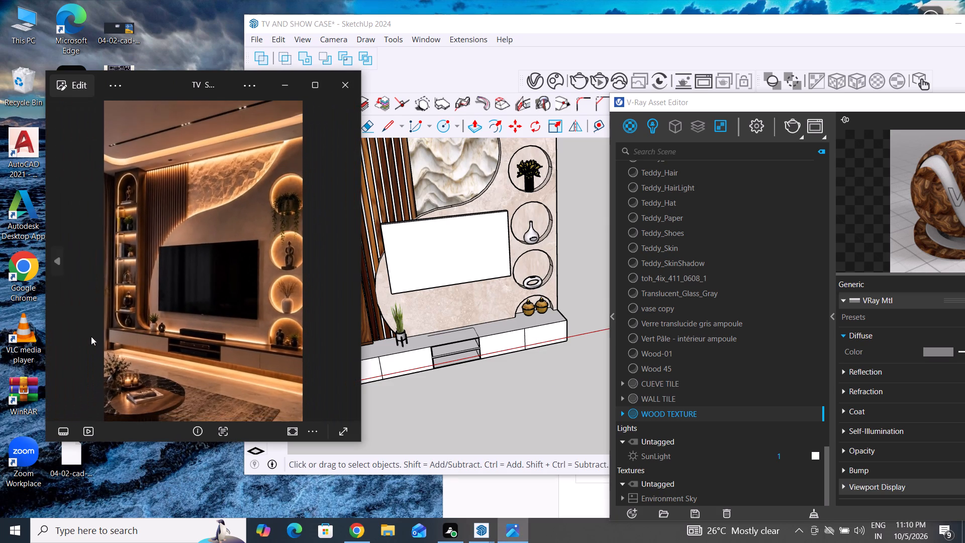
pyautogui.scroll(14, 91, 336)
pyautogui.scroll(5, 35, 286)
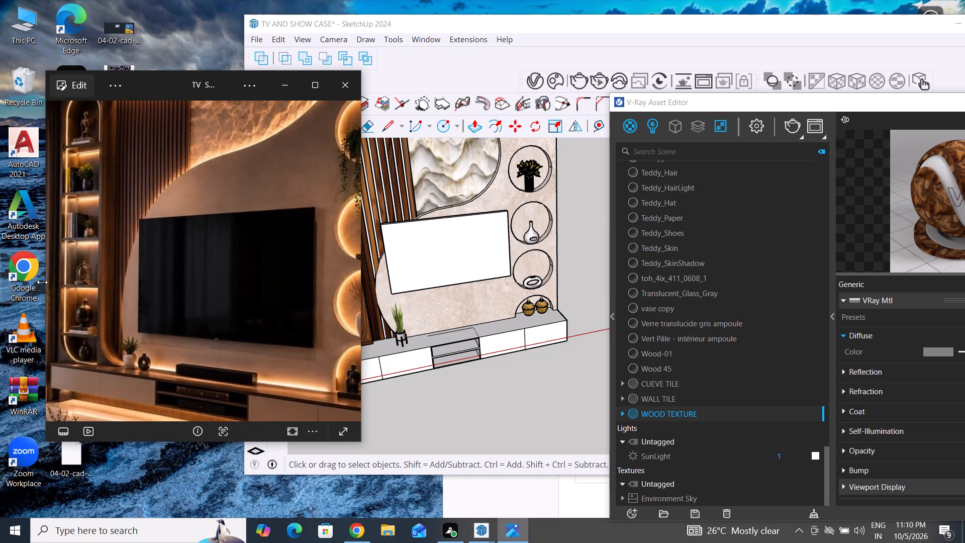
pyautogui.scroll(5, 89, 313)
pyautogui.scroll(2, 63, 349)
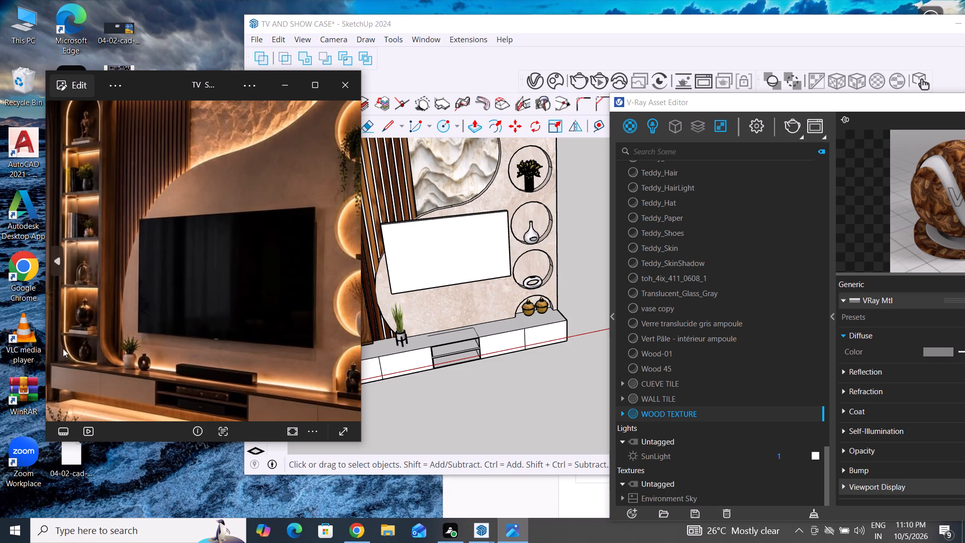
pyautogui.scroll(3, 63, 348)
# Apply WOOD TEXTURE to all the showcase's back faces between the shelves, using the fitted cubic projection.
pyautogui.click(478, 421)
pyautogui.scroll(5, 307, 315)
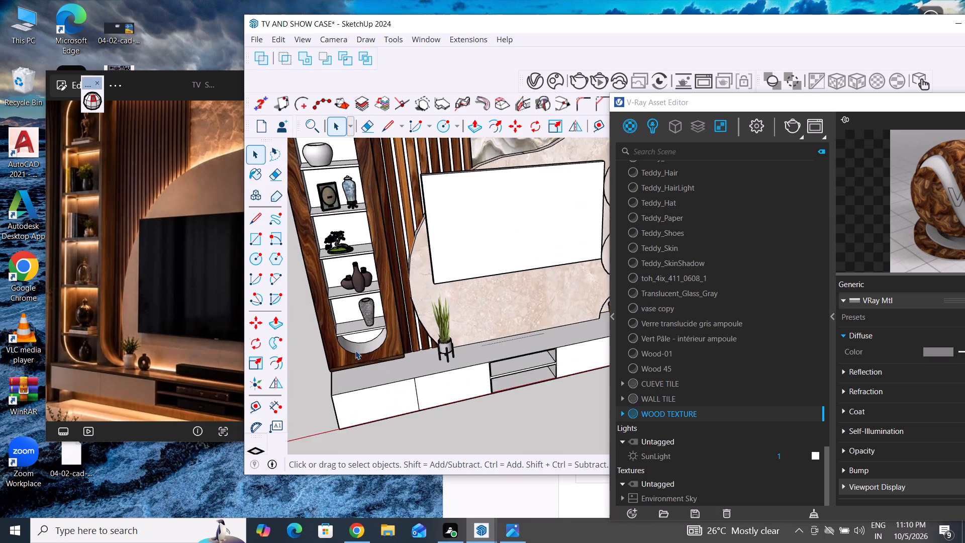
pyautogui.scroll(5, 355, 350)
pyautogui.moveTo(364, 348); pyautogui.dragTo(332, 335, button='middle')
pyautogui.scroll(4, 348, 317)
pyautogui.click(390, 314)
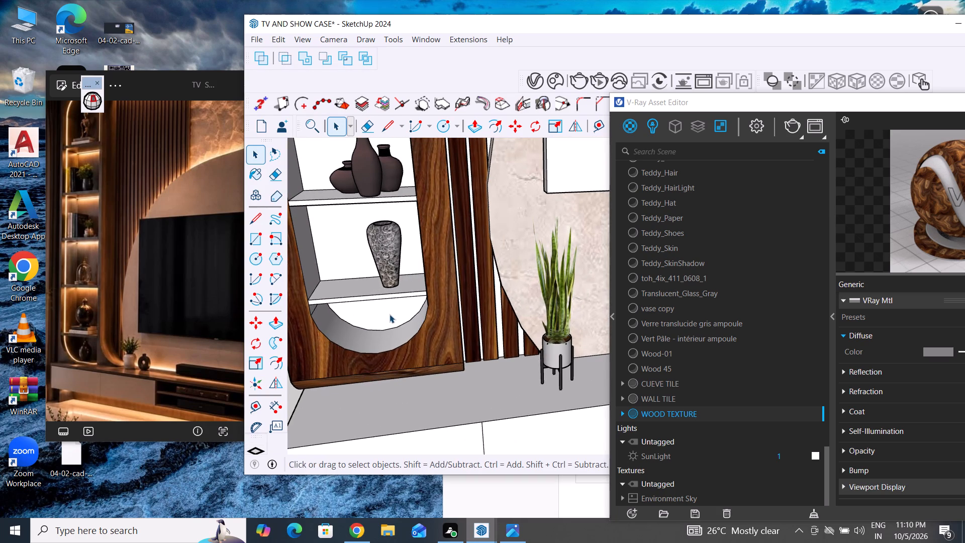
pyautogui.scroll(-11, 376, 315)
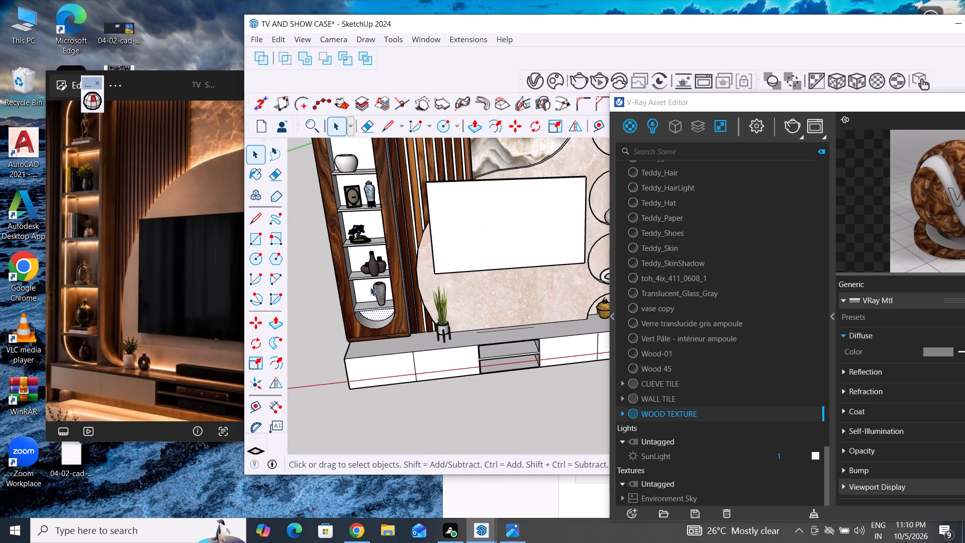
pyautogui.scroll(-5, 371, 287)
pyautogui.scroll(4, 364, 288)
pyautogui.keyDown('ctrl'); pyautogui.click(367, 287); pyautogui.keyUp('ctrl')
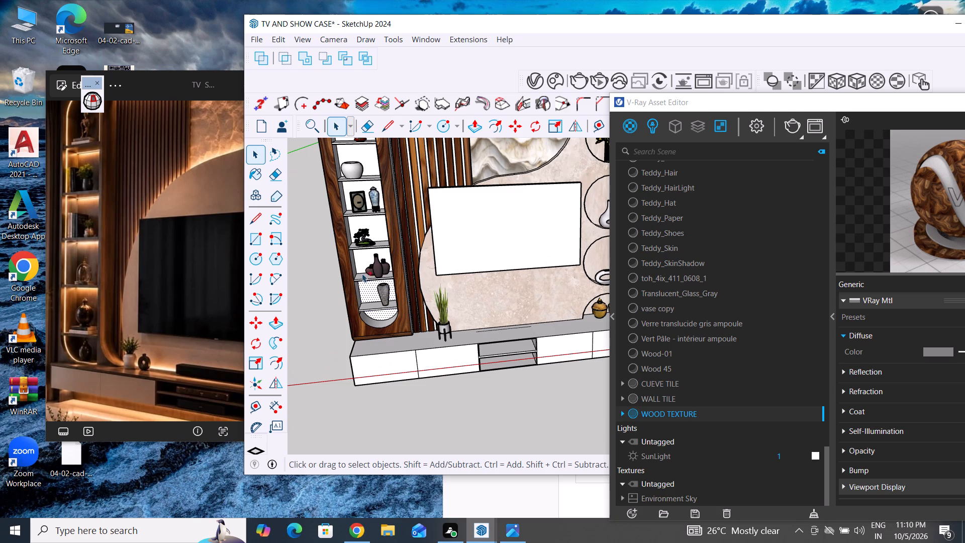
pyautogui.keyDown('ctrl'); pyautogui.click(361, 262); pyautogui.keyUp('ctrl')
pyautogui.keyDown('ctrl'); pyautogui.click(372, 227); pyautogui.keyUp('ctrl')
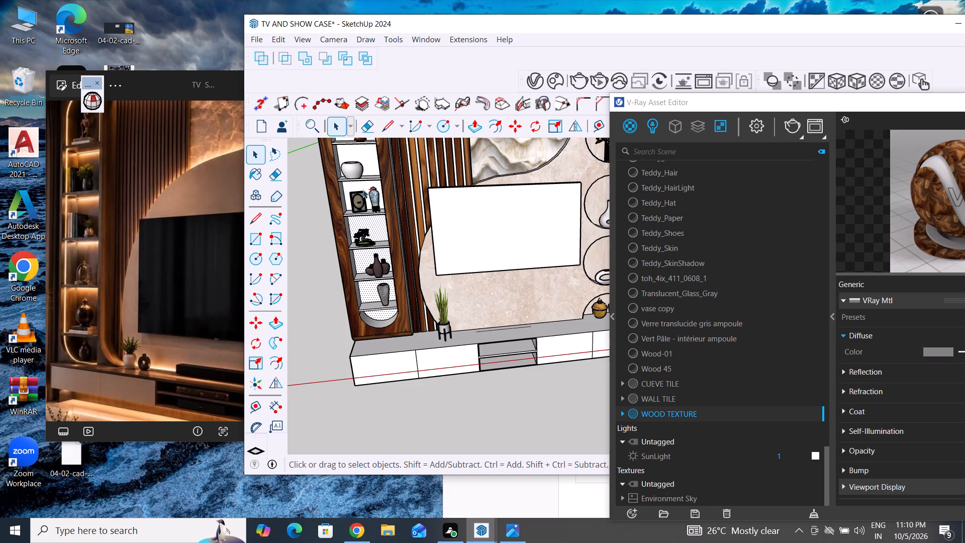
pyautogui.keyDown('ctrl'); pyautogui.click(356, 184); pyautogui.keyUp('ctrl')
pyautogui.keyDown('ctrl'); pyautogui.click(365, 154); pyautogui.keyUp('ctrl')
pyautogui.scroll(-5, 384, 295)
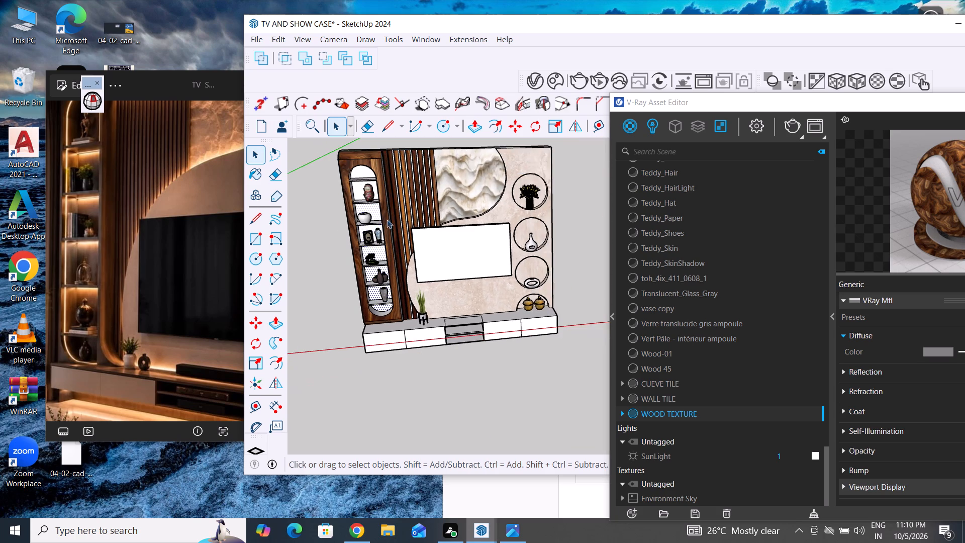
pyautogui.scroll(9, 371, 173)
pyautogui.keyDown('ctrl'); pyautogui.click(342, 205); pyautogui.keyUp('ctrl')
pyautogui.keyDown('ctrl'); pyautogui.click(351, 168); pyautogui.keyUp('ctrl')
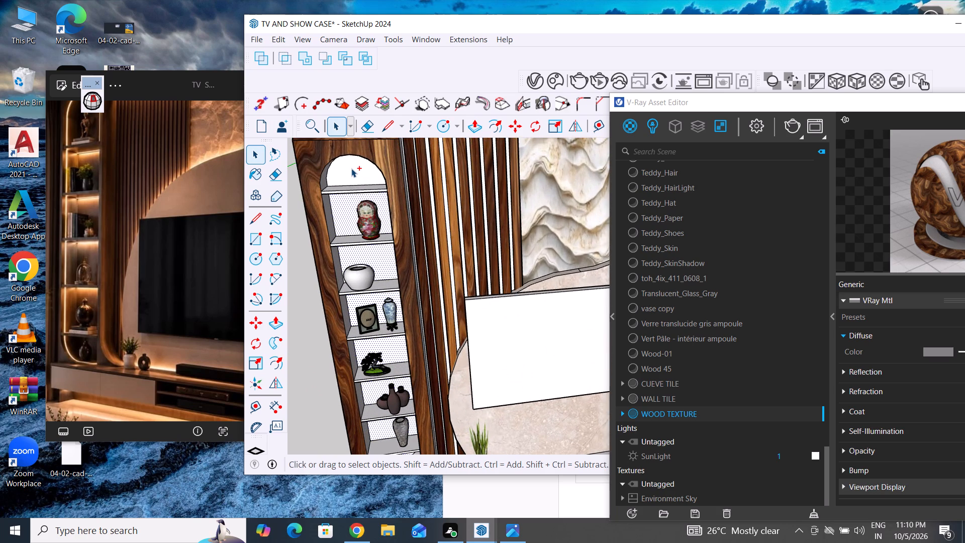
pyautogui.keyDown('ctrl'); pyautogui.scroll(1, 351, 168); pyautogui.keyUp('ctrl')
pyautogui.scroll(-5, 544, 266)
pyautogui.rightClick(707, 414)
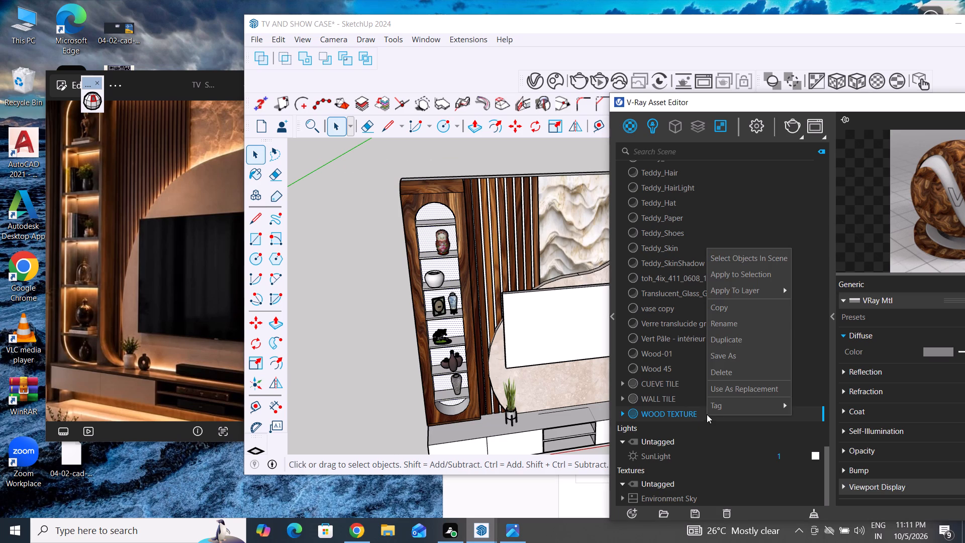
pyautogui.click(772, 273)
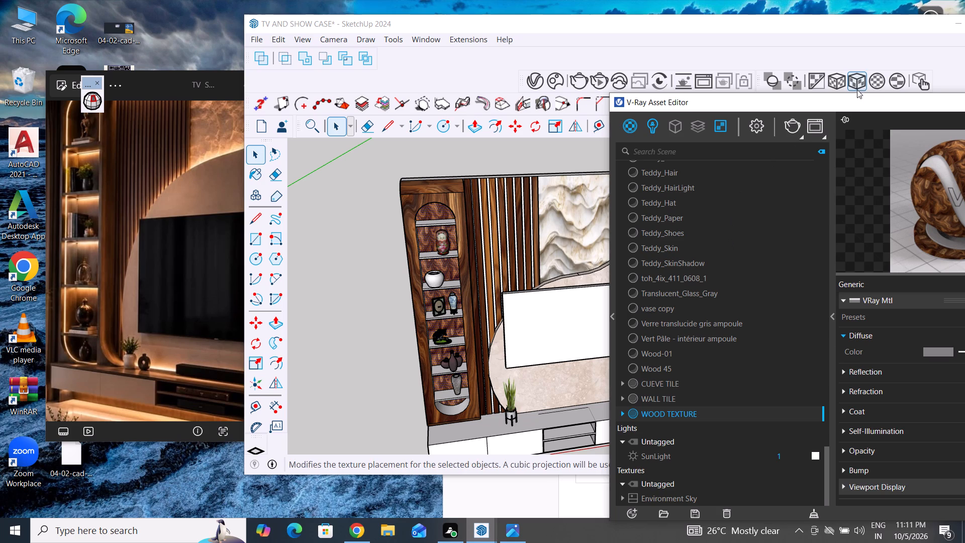
pyautogui.click(857, 86)
pyautogui.click(342, 225)
# Apply WOOD TEXTURE to the showcase's narrow vertical side face next to the slatted panel, using the fitted cubic projection.
pyautogui.scroll(-5, 371, 300)
pyautogui.moveTo(439, 410); pyautogui.dragTo(318, 325, button='middle')
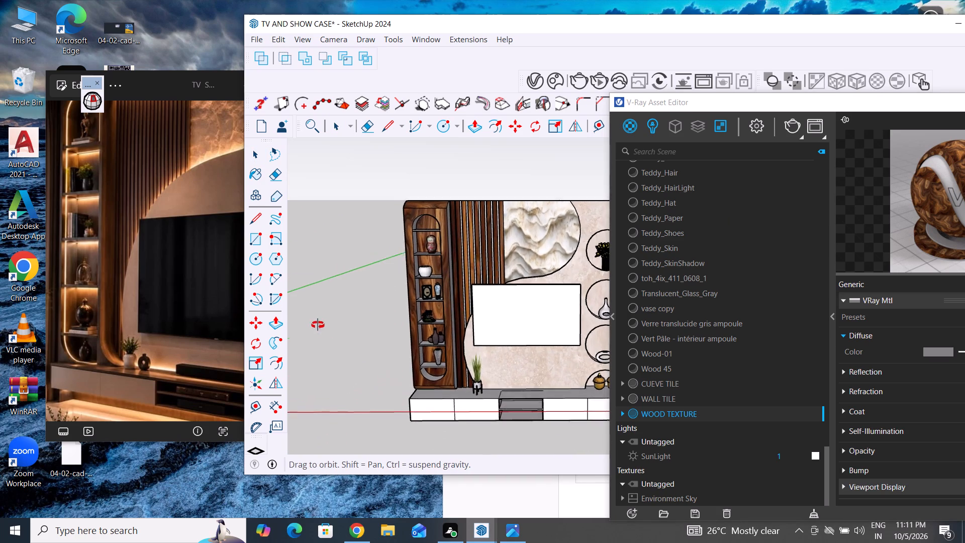
pyautogui.moveTo(318, 325); pyautogui.dragTo(315, 323, button='middle')
pyautogui.scroll(3, 456, 311)
pyautogui.moveTo(505, 318); pyautogui.dragTo(463, 360, button='middle')
pyautogui.scroll(5, 472, 366)
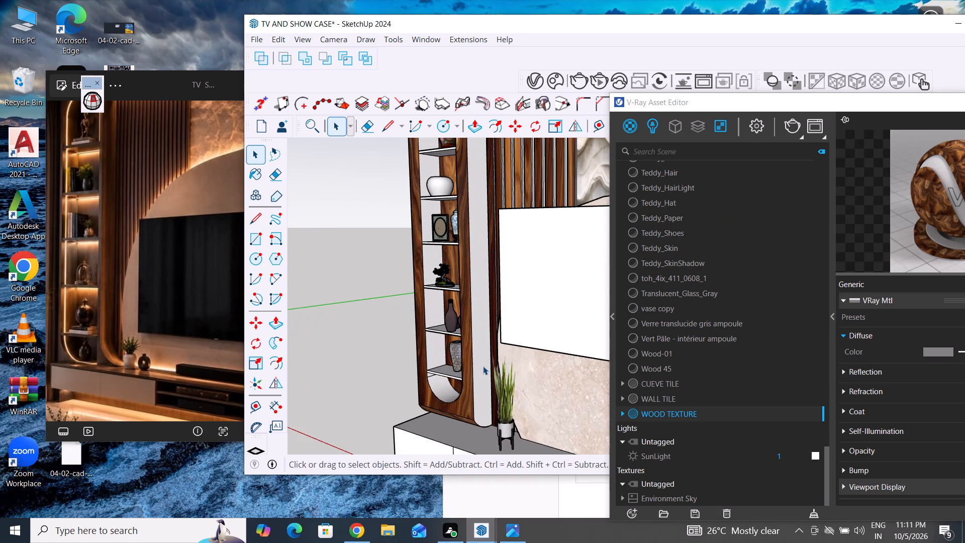
pyautogui.click(484, 366)
pyautogui.rightClick(697, 412)
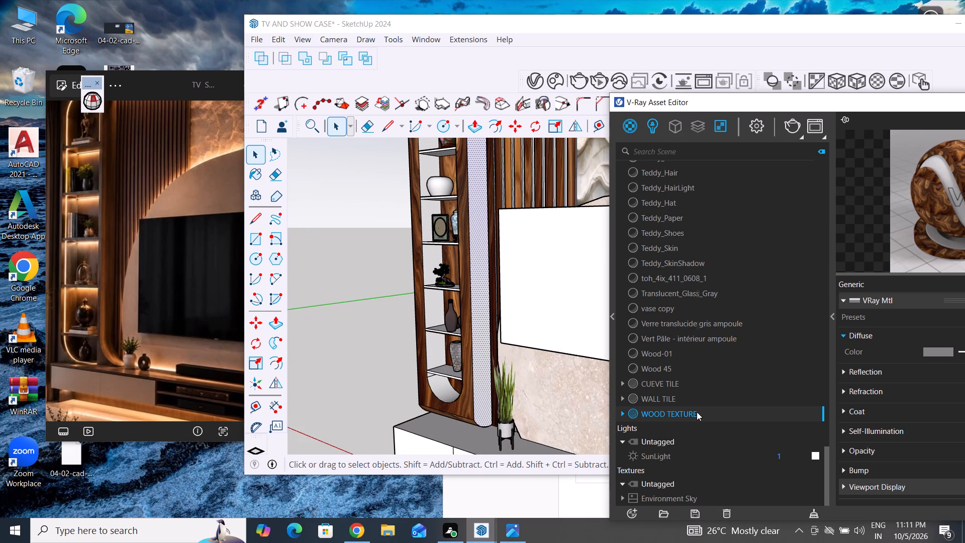
pyautogui.click(753, 275)
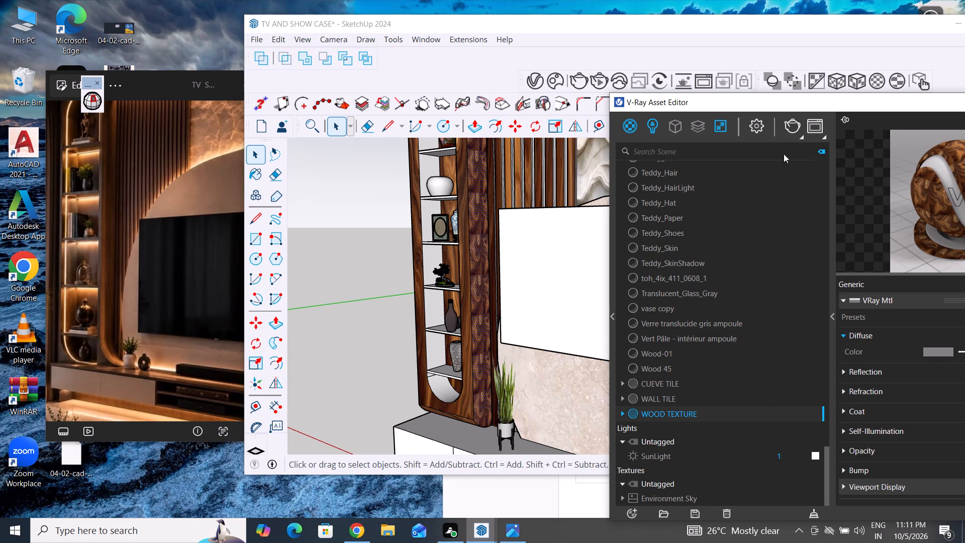
pyautogui.click(857, 84)
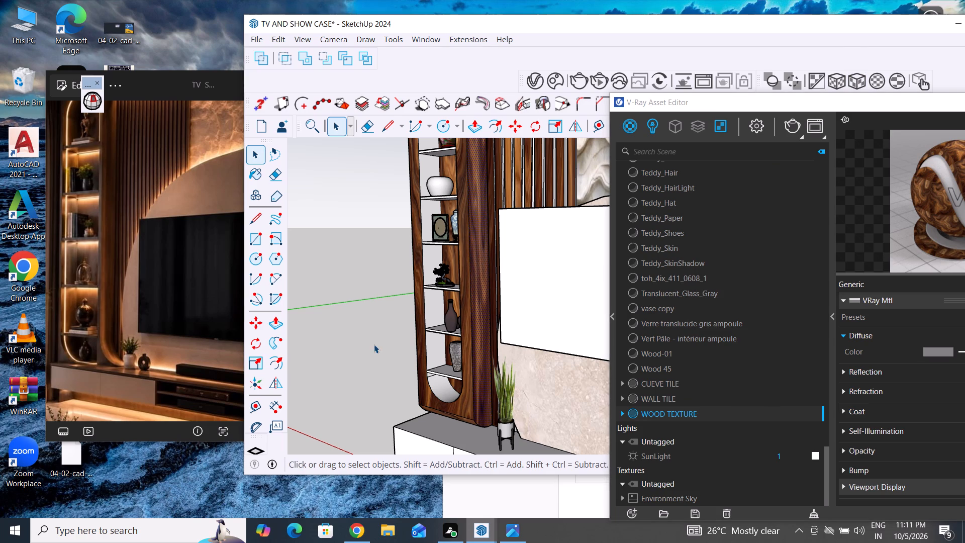
pyautogui.click(374, 344)
# Move the V-Ray Asset Editor off the model and shift the SketchUp window to bring its full width into view.
pyautogui.scroll(6, 430, 390)
pyautogui.moveTo(460, 406); pyautogui.dragTo(646, 434, button='middle')
pyautogui.scroll(-4, 500, 356)
pyautogui.moveTo(500, 397); pyautogui.dragTo(462, 407, button='middle')
pyautogui.scroll(-2, 486, 346)
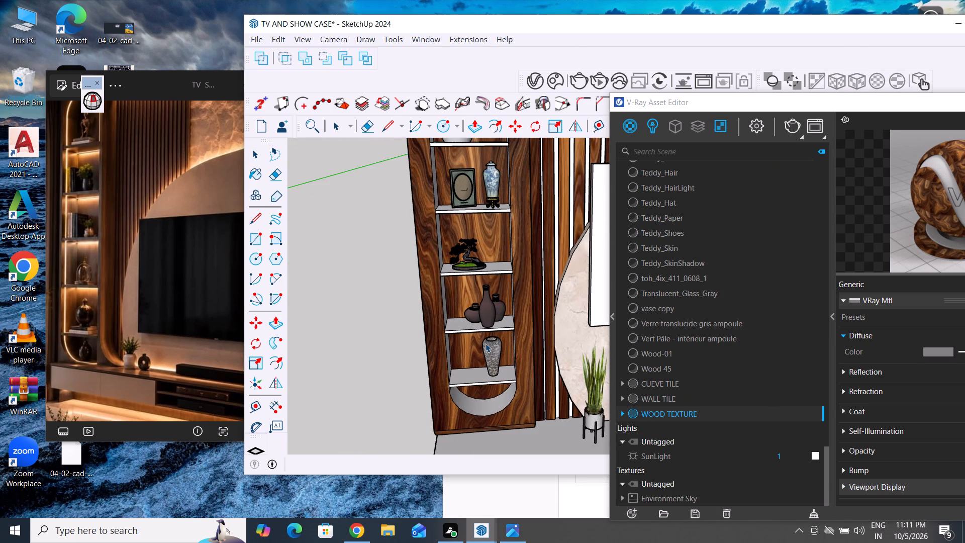
pyautogui.scroll(-3, 486, 343)
pyautogui.scroll(-5, 444, 323)
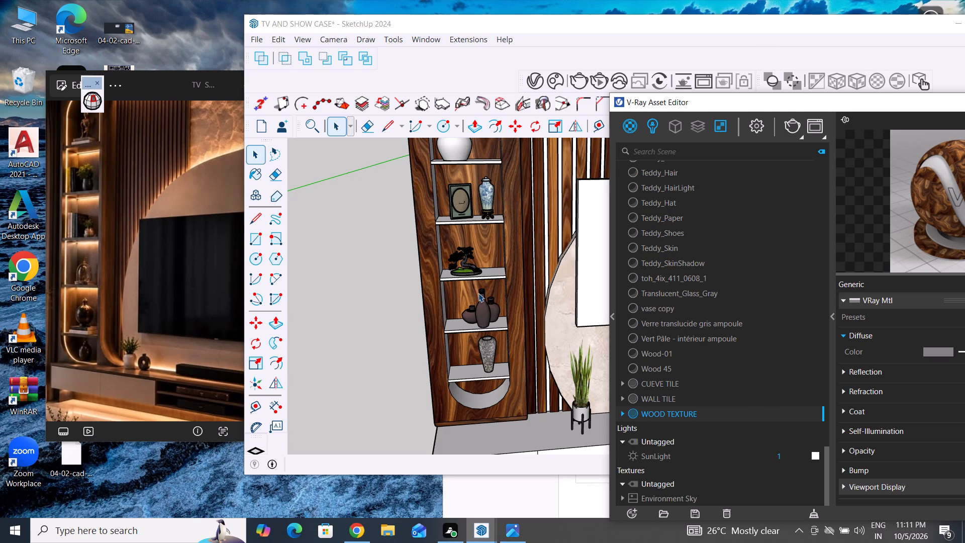
pyautogui.click(357, 262)
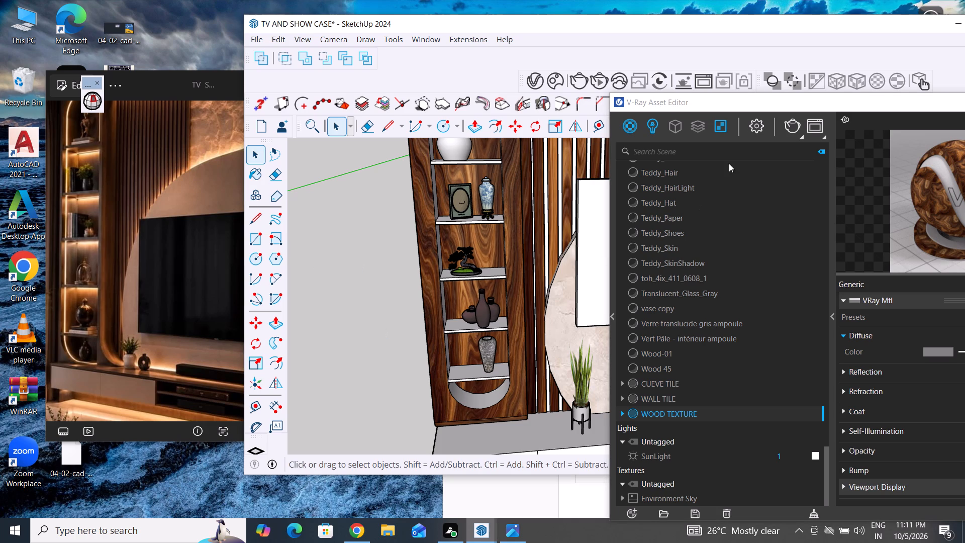
pyautogui.moveTo(847, 99); pyautogui.dragTo(877, 314)
pyautogui.moveTo(899, 105); pyautogui.dragTo(897, 143)
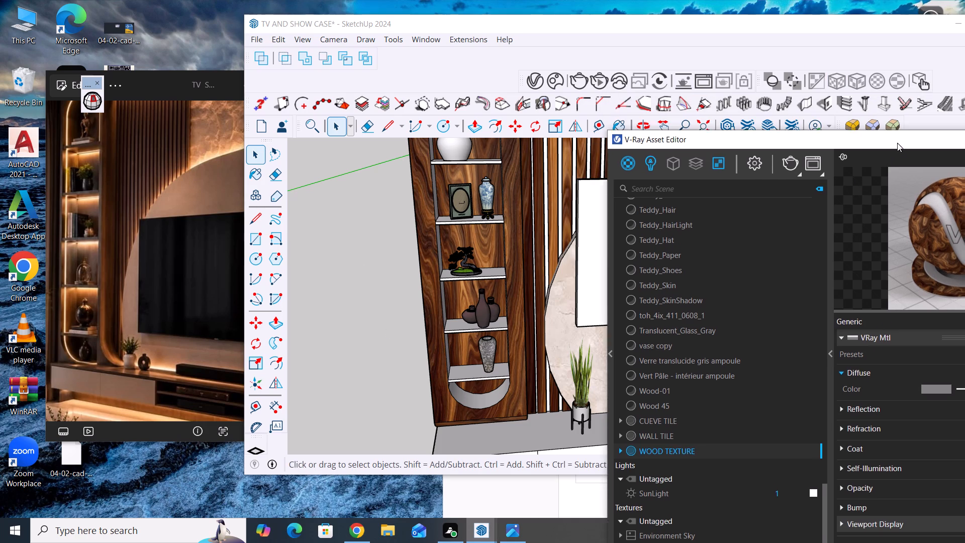
pyautogui.moveTo(897, 143); pyautogui.dragTo(815, 363)
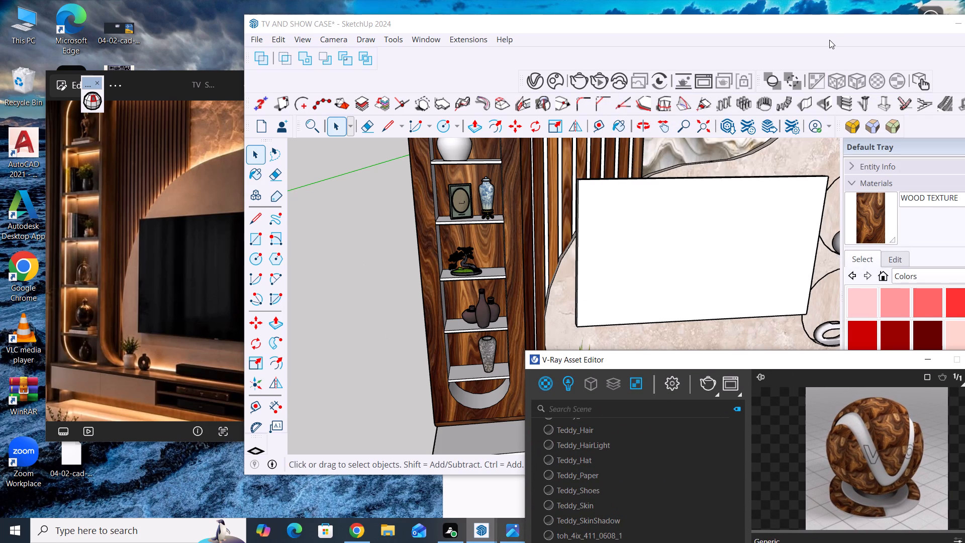
pyautogui.moveTo(821, 31); pyautogui.dragTo(672, 36)
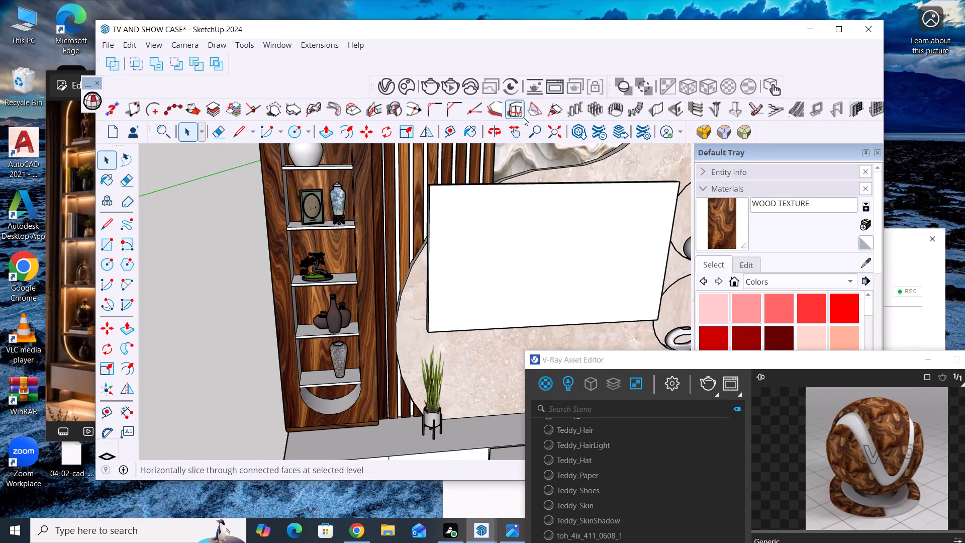
# Apply WOOD TEXTURE to the curved inner face of the showcase's top arch, using the fitted spherical projection.
pyautogui.scroll(-9, 263, 290)
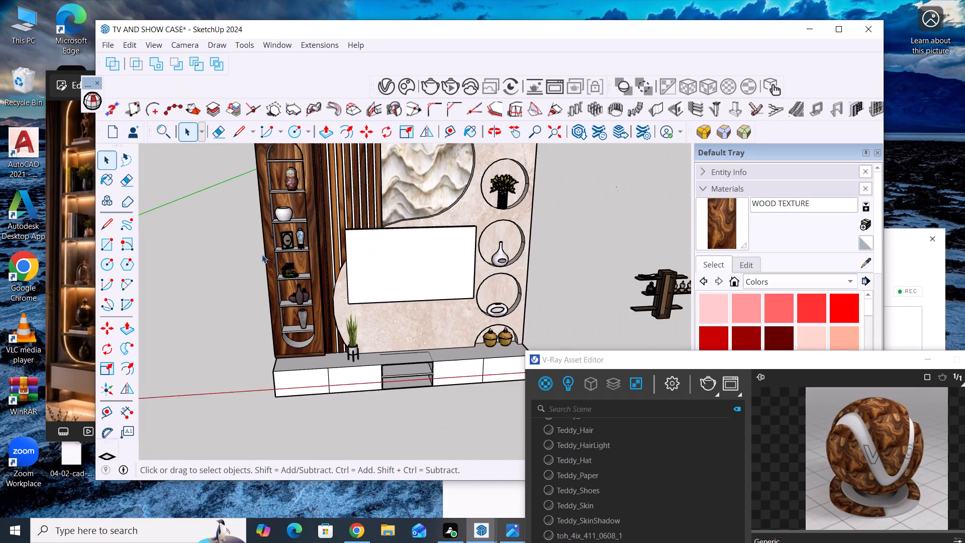
pyautogui.scroll(14, 261, 141)
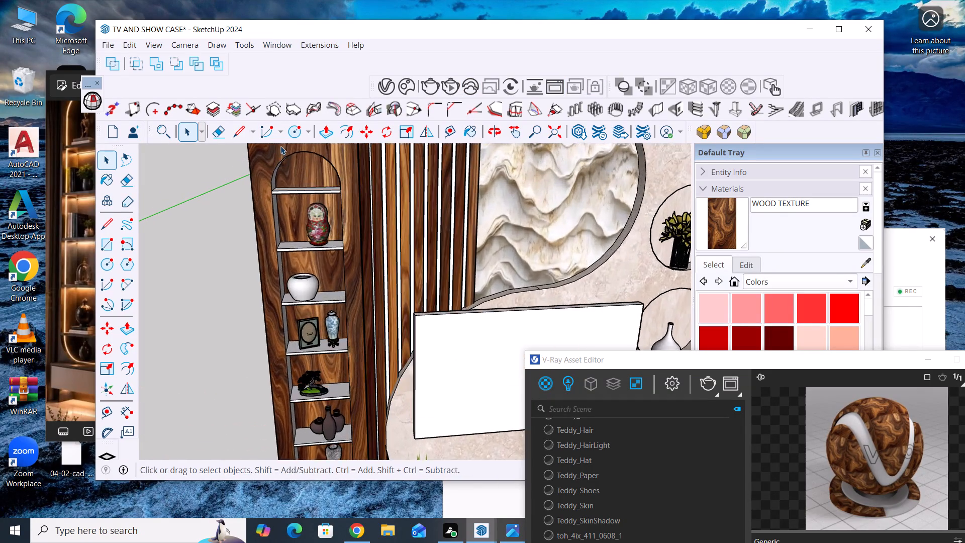
pyautogui.scroll(7, 280, 146)
pyautogui.moveTo(304, 189); pyautogui.dragTo(219, 126, button='middle')
pyautogui.scroll(3, 296, 184)
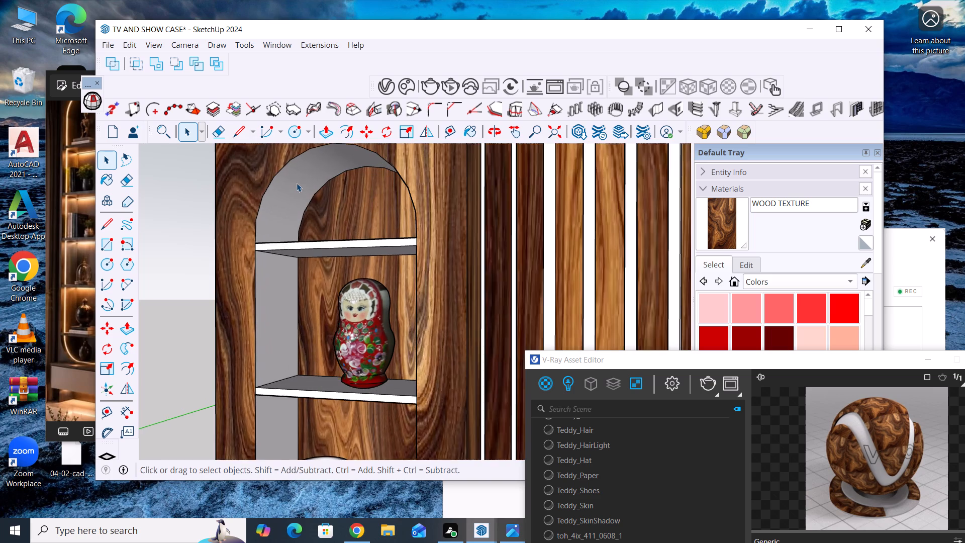
pyautogui.scroll(-7, 306, 196)
pyautogui.moveTo(320, 192); pyautogui.dragTo(312, 151, button='middle')
pyautogui.moveTo(304, 228); pyautogui.dragTo(438, 206, button='middle')
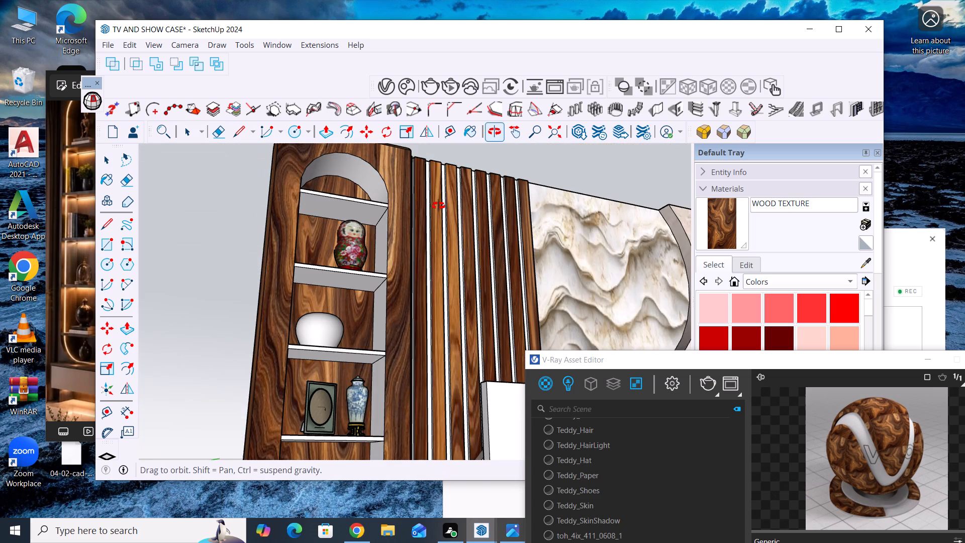
pyautogui.moveTo(438, 206); pyautogui.dragTo(425, 185, button='middle')
pyautogui.click(356, 177)
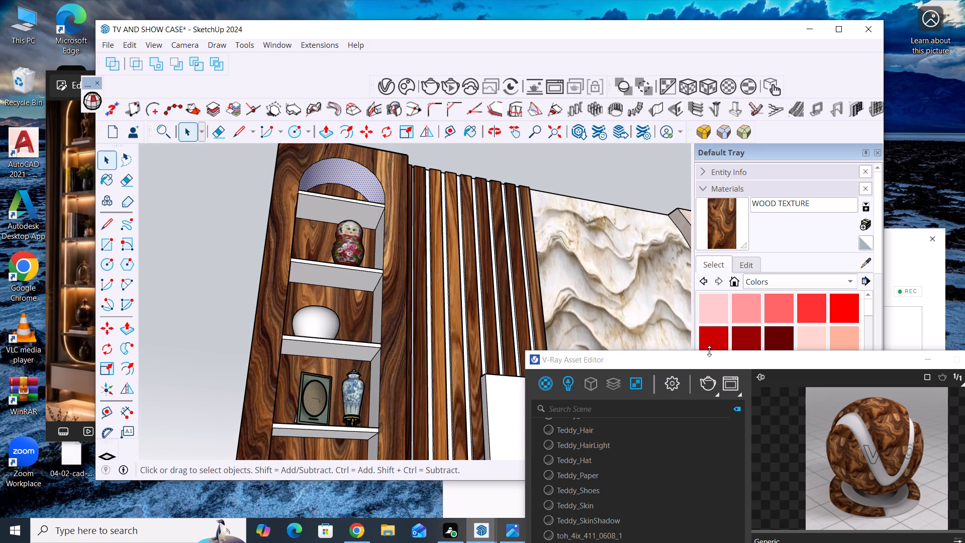
pyautogui.moveTo(711, 357); pyautogui.dragTo(670, 118)
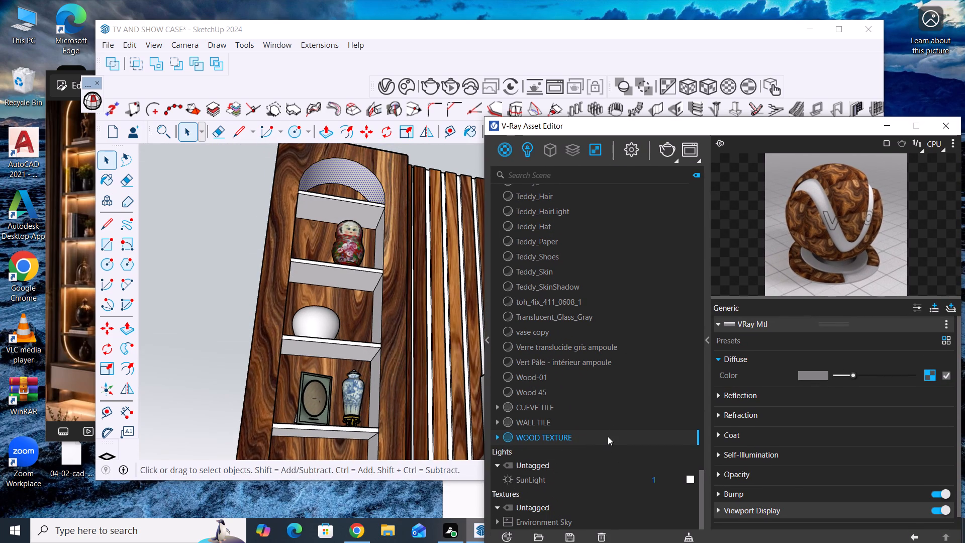
pyautogui.rightClick(608, 436)
pyautogui.click(662, 298)
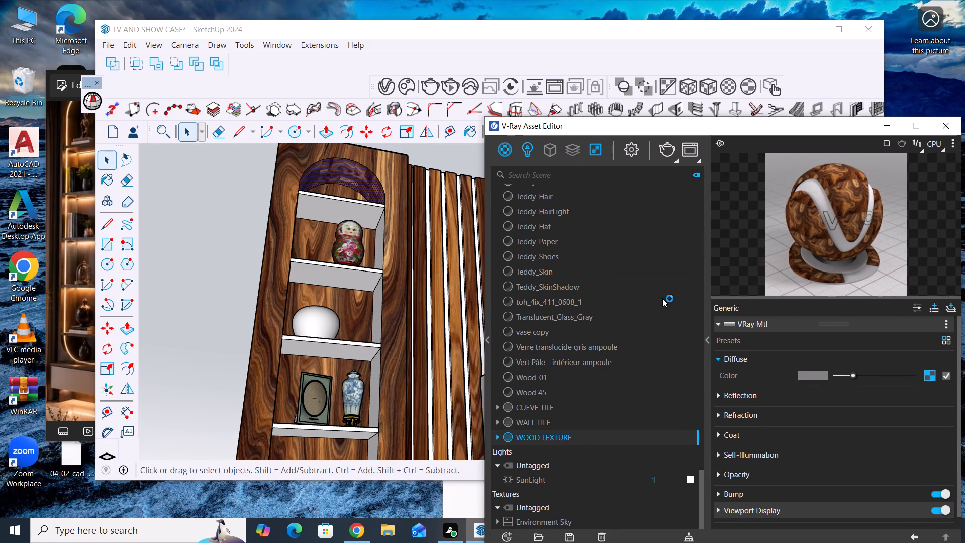
pyautogui.click(751, 90)
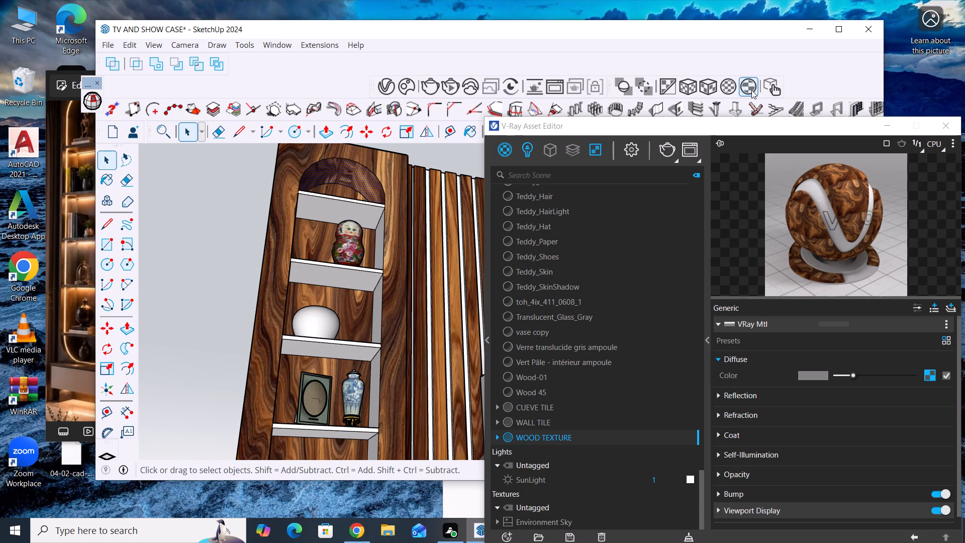
pyautogui.click(179, 242)
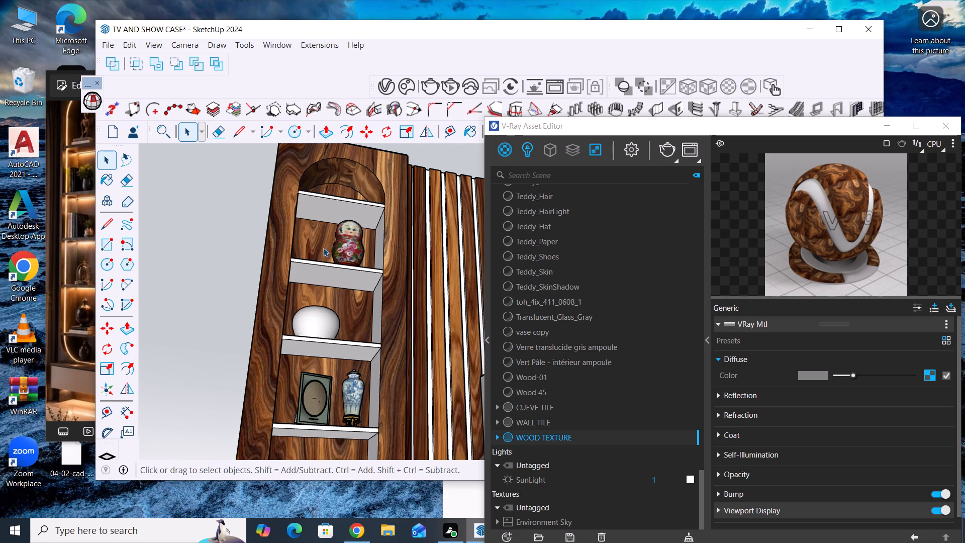
# Apply WOOD TEXTURE to the shelf underside and both inner side faces around the nesting doll, using the fitted cubic projection.
pyautogui.scroll(12, 343, 218)
pyautogui.click(363, 203)
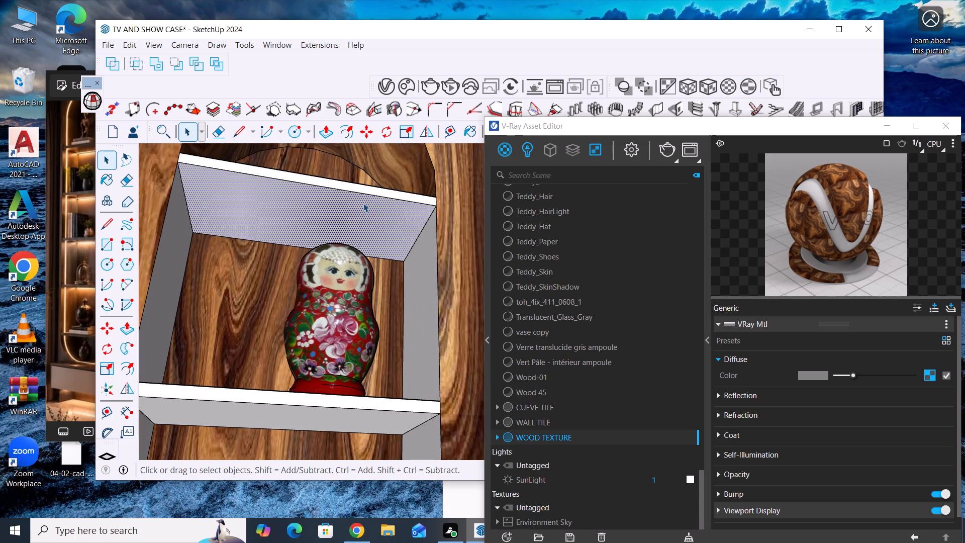
pyautogui.keyDown('ctrl'); pyautogui.click(428, 281); pyautogui.keyUp('ctrl')
pyautogui.keyDown('ctrl'); pyautogui.click(169, 265); pyautogui.keyUp('ctrl')
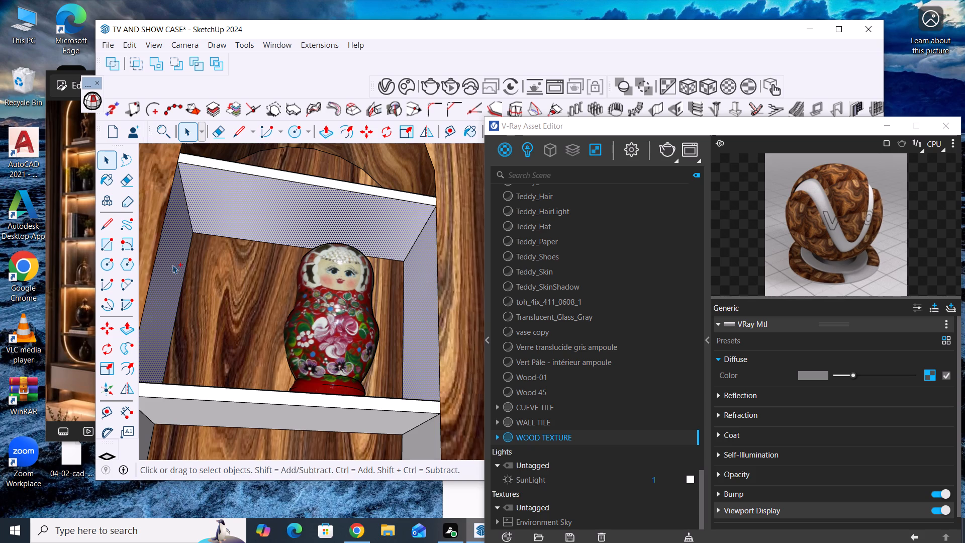
pyautogui.rightClick(552, 437)
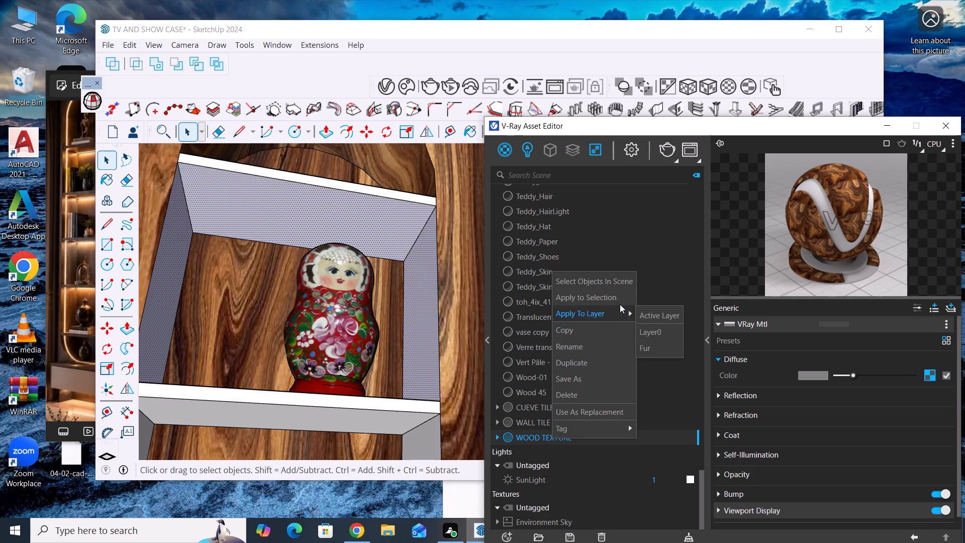
pyautogui.click(620, 301)
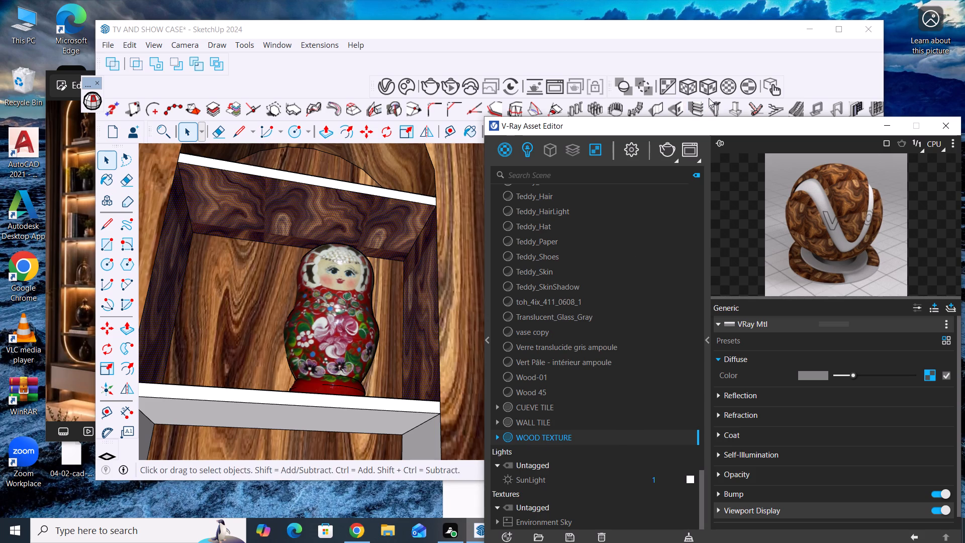
pyautogui.click(711, 90)
# Apply WOOD TEXTURE to the top face of the shelf beneath the showcase's arch, using the fitted cubic projection.
pyautogui.moveTo(354, 336); pyautogui.dragTo(283, 448, button='middle')
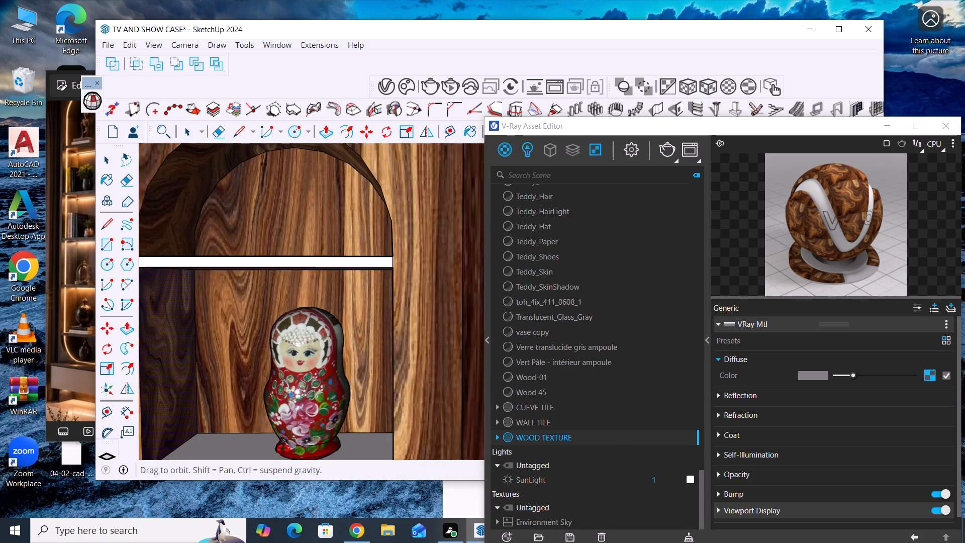
pyautogui.moveTo(283, 448); pyautogui.dragTo(276, 475, button='middle')
pyautogui.moveTo(282, 313); pyautogui.dragTo(339, 385, button='middle')
pyautogui.scroll(-5, 374, 290)
pyautogui.click(347, 304)
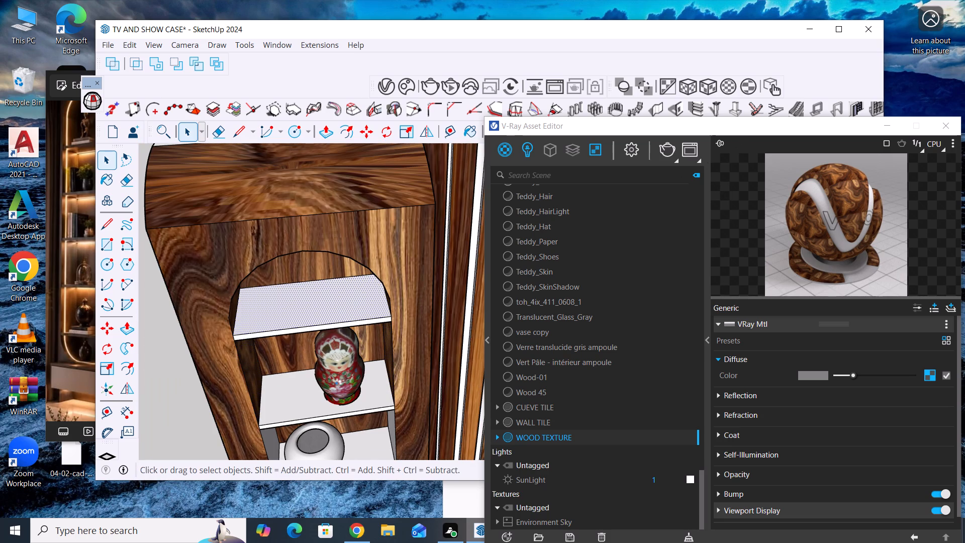
pyautogui.rightClick(583, 439)
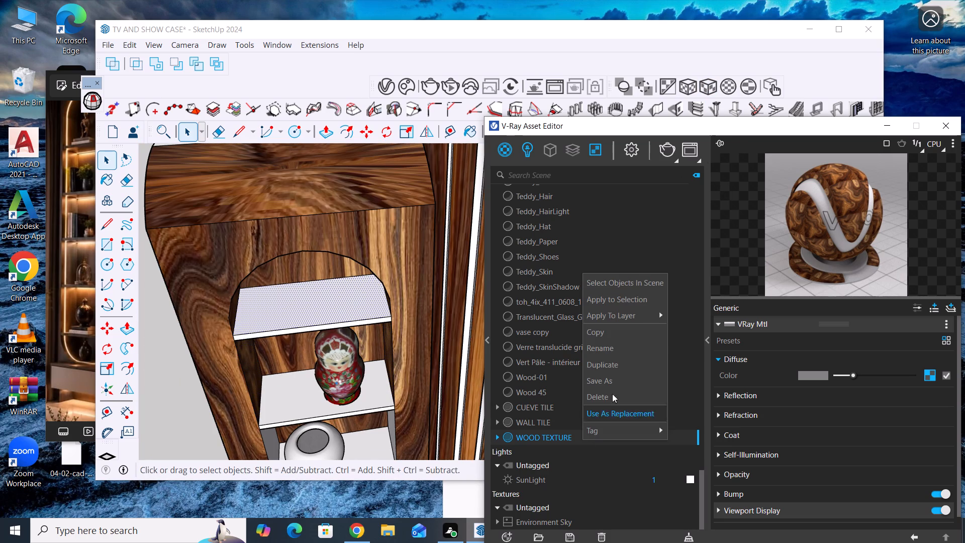
pyautogui.click(631, 300)
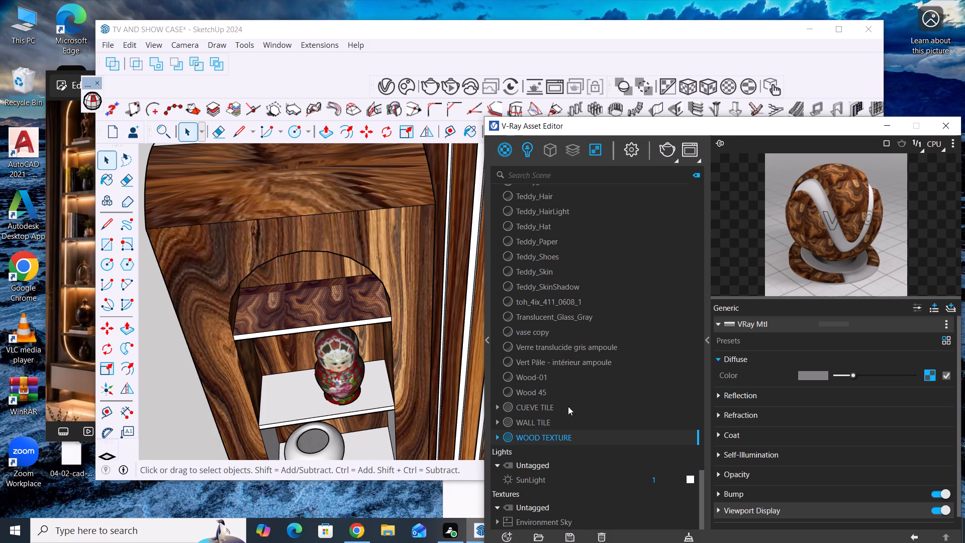
pyautogui.rightClick(578, 438)
pyautogui.click(624, 299)
pyautogui.click(708, 89)
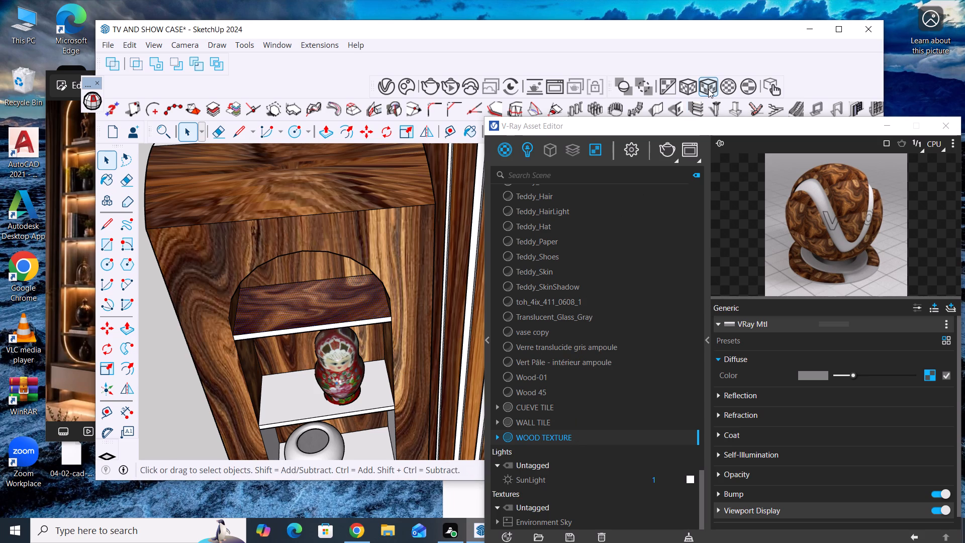
pyautogui.click(153, 379)
# Apply WOOD TEXTURE to the front edge of the shelf beneath the showcase's arch.
pyautogui.scroll(4, 297, 332)
pyautogui.moveTo(327, 294); pyautogui.dragTo(314, 224, button='middle')
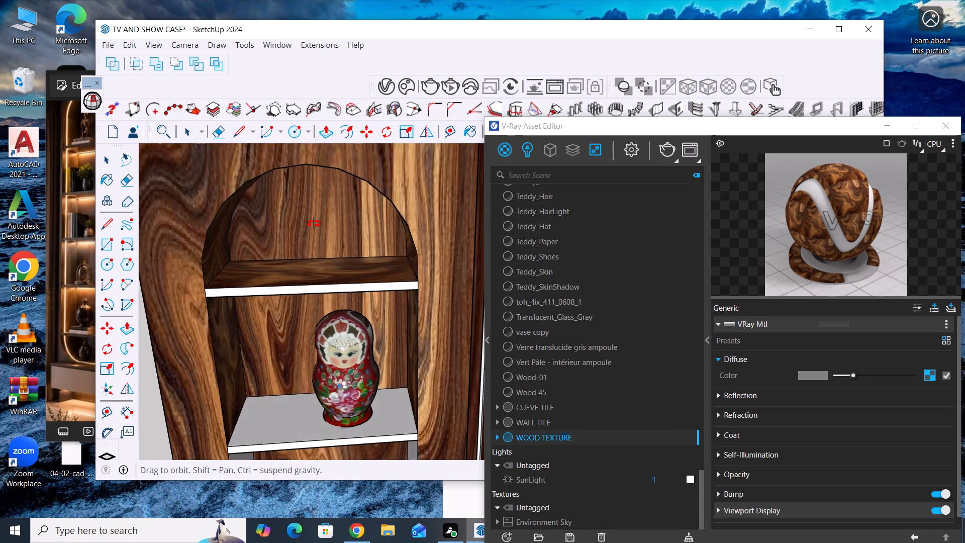
pyautogui.moveTo(314, 224); pyautogui.dragTo(314, 221, button='middle')
pyautogui.scroll(3, 303, 293)
pyautogui.click(322, 281)
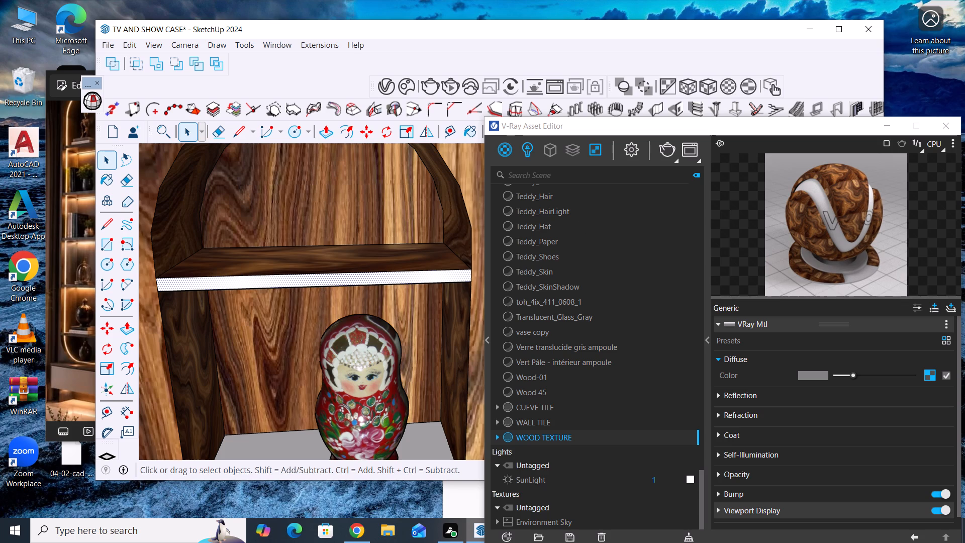
pyautogui.rightClick(580, 434)
pyautogui.click(634, 295)
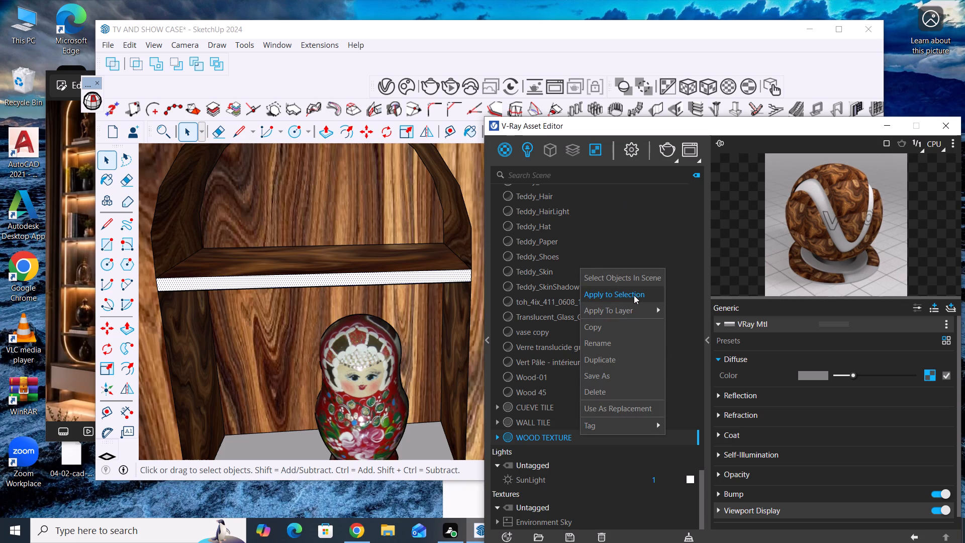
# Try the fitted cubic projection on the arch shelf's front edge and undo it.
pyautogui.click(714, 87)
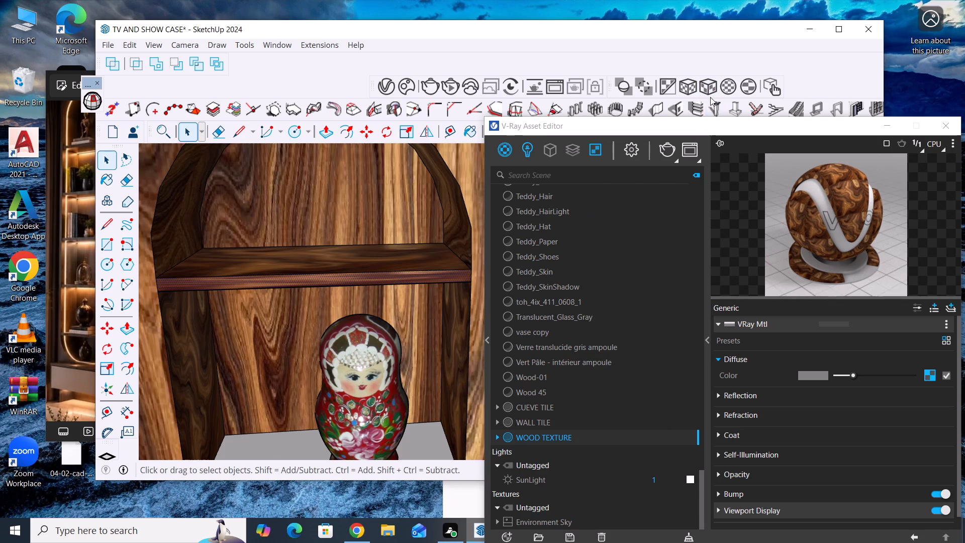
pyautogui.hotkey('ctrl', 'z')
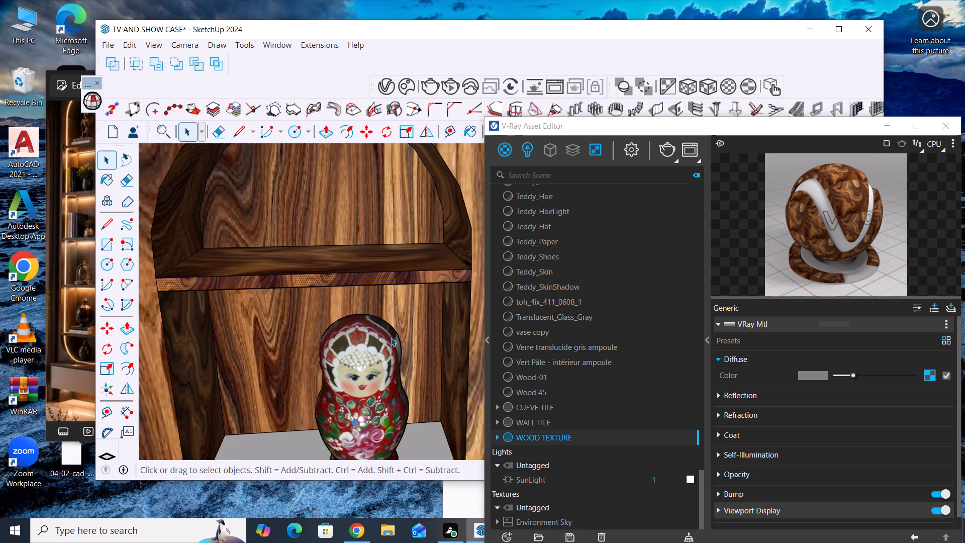
# Apply WOOD TEXTURE to the front edge of the shelf holding the nesting doll.
pyautogui.scroll(-9, 326, 308)
pyautogui.moveTo(334, 406); pyautogui.dragTo(362, 389, button='middle')
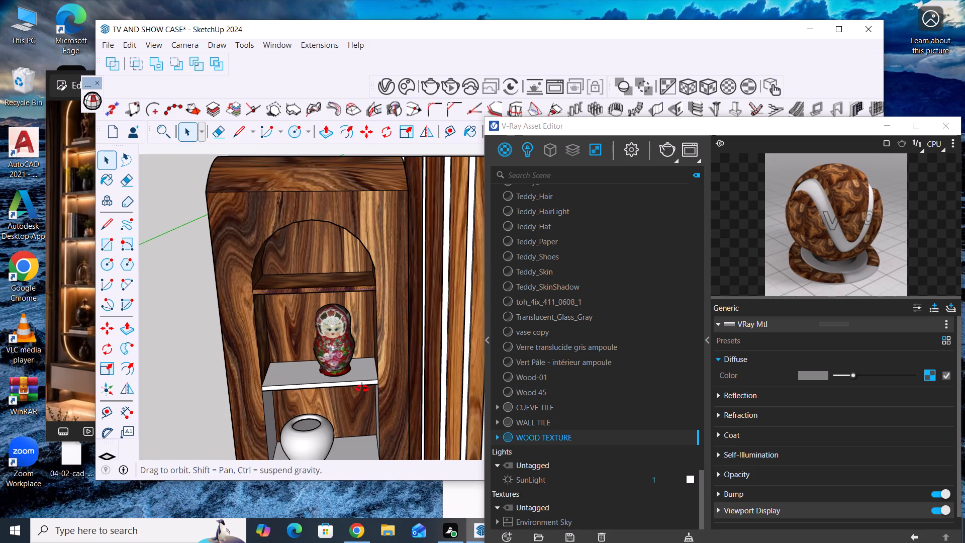
pyautogui.moveTo(362, 389); pyautogui.dragTo(378, 377, button='middle')
pyautogui.scroll(4, 357, 392)
pyautogui.moveTo(358, 395); pyautogui.dragTo(238, 441, button='middle')
pyautogui.moveTo(336, 258); pyautogui.dragTo(436, 257, button='middle')
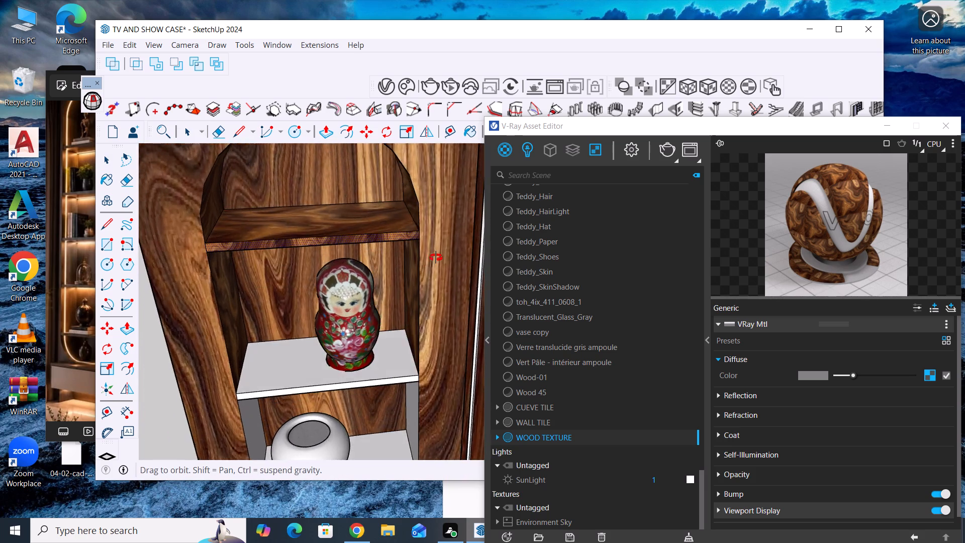
pyautogui.moveTo(436, 257); pyautogui.dragTo(256, 287, button='middle')
pyautogui.scroll(-2, 349, 247)
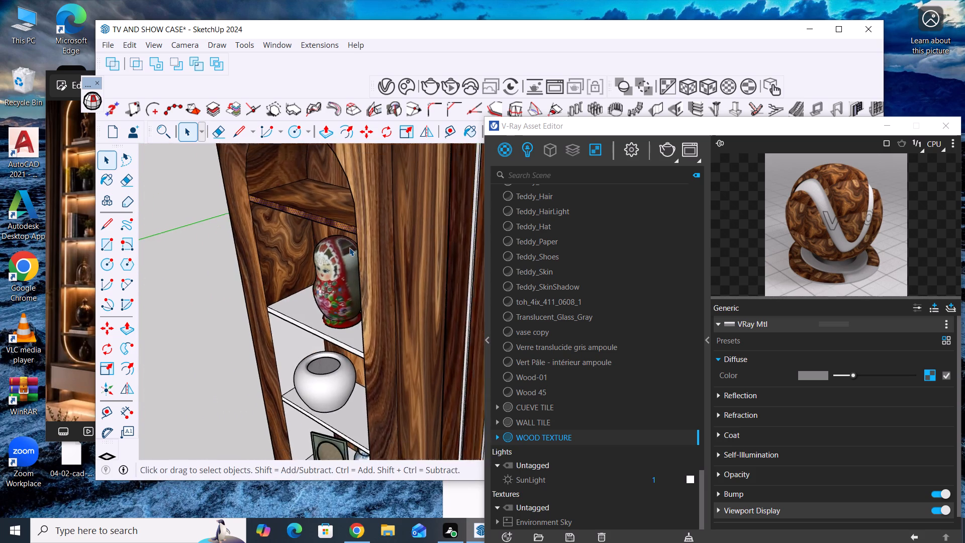
pyautogui.scroll(-3, 349, 247)
pyautogui.moveTo(280, 342); pyautogui.dragTo(462, 339, button='middle')
pyautogui.scroll(8, 400, 337)
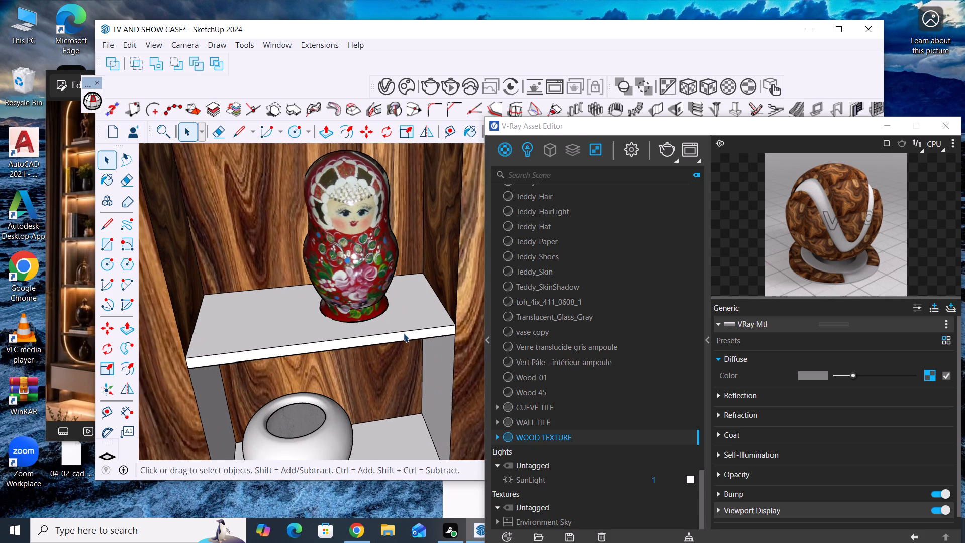
pyautogui.click(405, 335)
pyautogui.rightClick(571, 435)
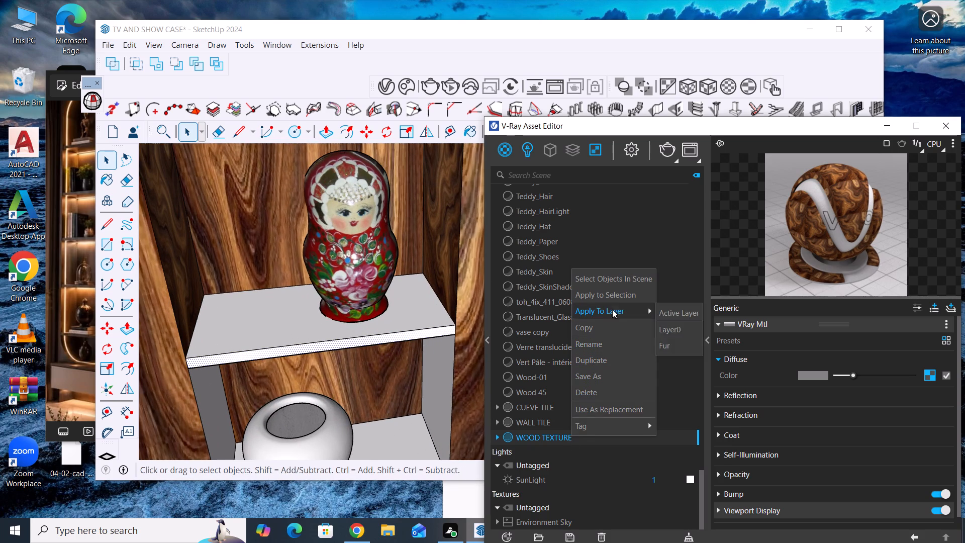
pyautogui.click(618, 296)
# Apply WOOD TEXTURE to the top face of the shelf holding the nesting doll.
pyautogui.moveTo(466, 384); pyautogui.dragTo(419, 399, button='middle')
pyautogui.click(402, 329)
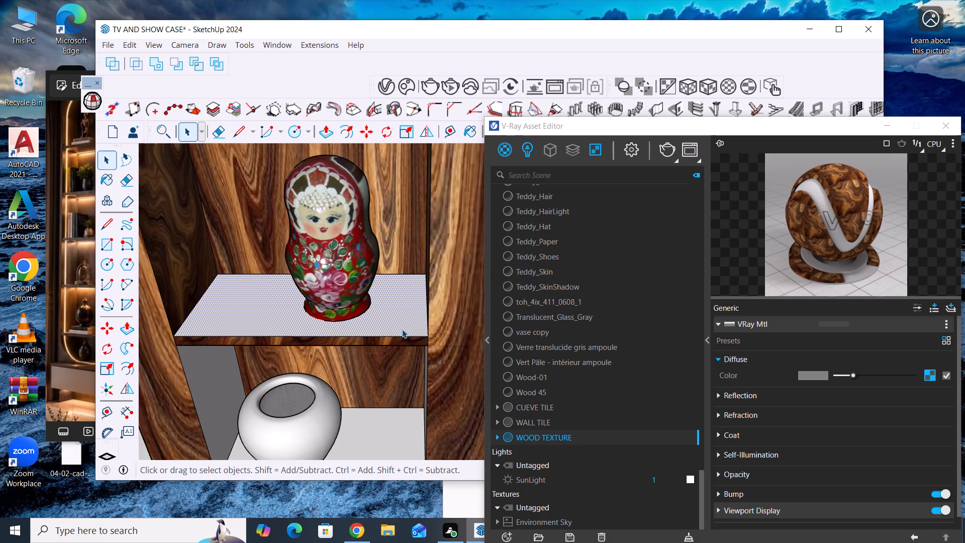
pyautogui.rightClick(568, 436)
pyautogui.click(628, 297)
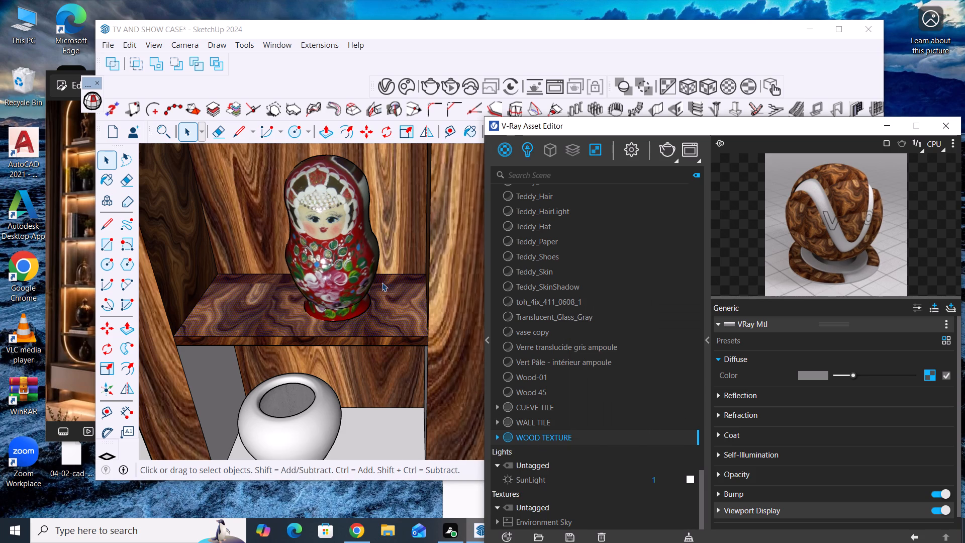
# Apply WOOD TEXTURE to the left inner side face and the shelf underside of the white vase's compartment.
pyautogui.scroll(-5, 381, 282)
pyautogui.moveTo(369, 365); pyautogui.dragTo(379, 140, button='middle')
pyautogui.scroll(4, 311, 228)
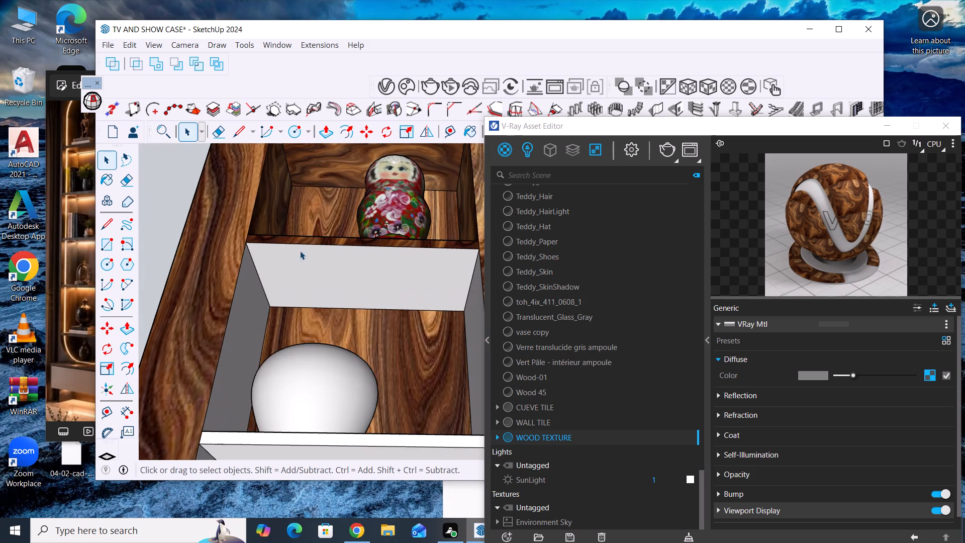
pyautogui.click(251, 292)
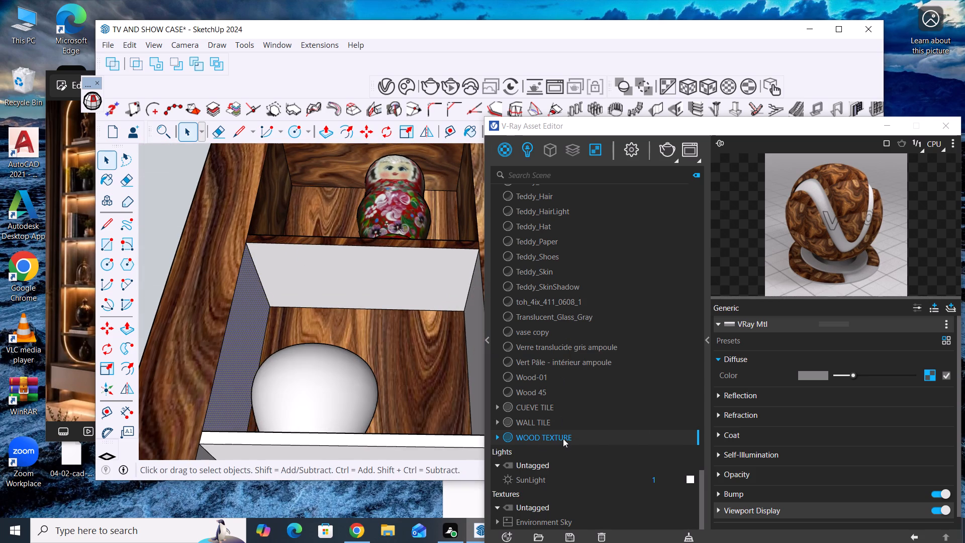
pyautogui.rightClick(563, 438)
pyautogui.click(598, 299)
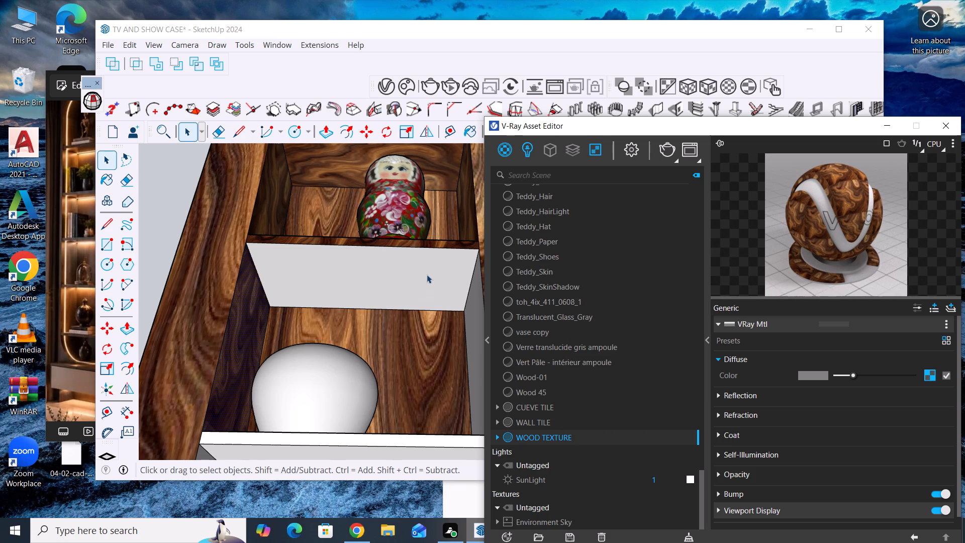
pyautogui.click(427, 275)
pyautogui.rightClick(584, 437)
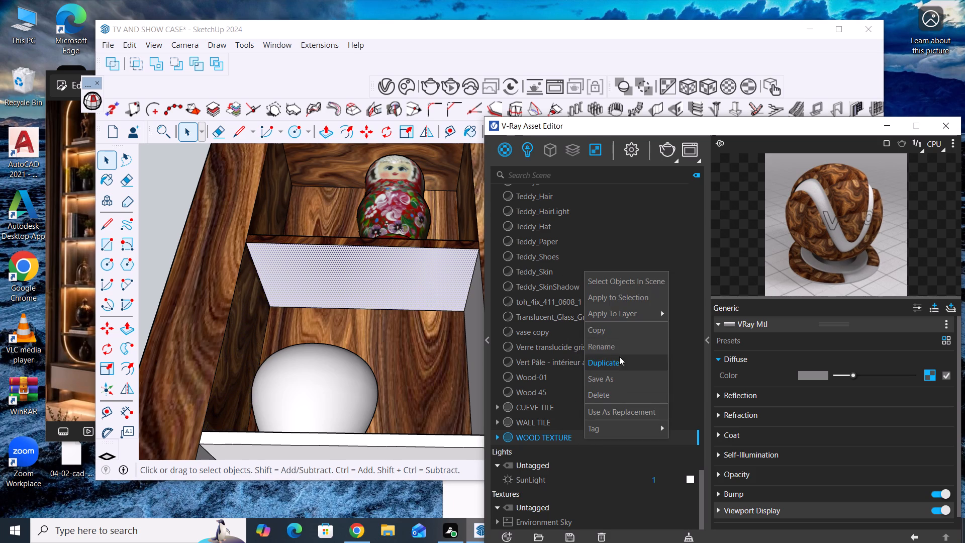
pyautogui.click(642, 301)
# Apply WOOD TEXTURE to the right inner side face of the white vase's compartment.
pyautogui.moveTo(400, 370); pyautogui.dragTo(471, 388, button='middle')
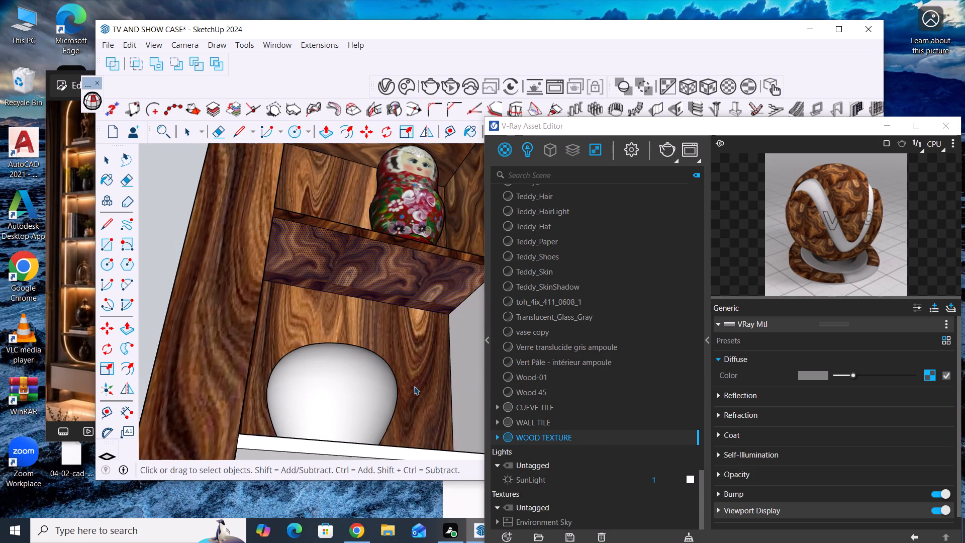
pyautogui.scroll(-8, 372, 373)
pyautogui.moveTo(375, 336); pyautogui.dragTo(418, 457, button='middle')
pyautogui.scroll(-5, 379, 270)
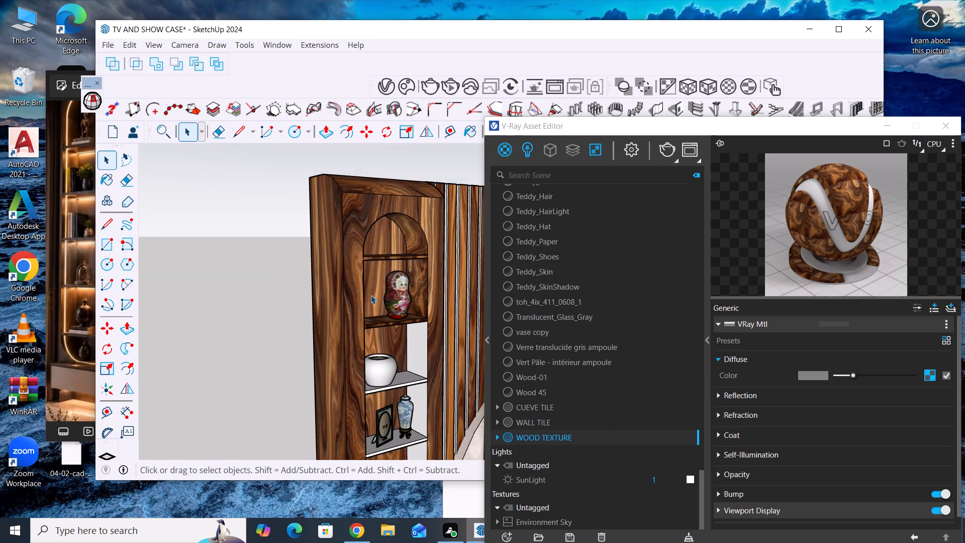
pyautogui.scroll(8, 409, 423)
pyautogui.moveTo(422, 380); pyautogui.dragTo(439, 396, button='middle')
pyautogui.click(438, 311)
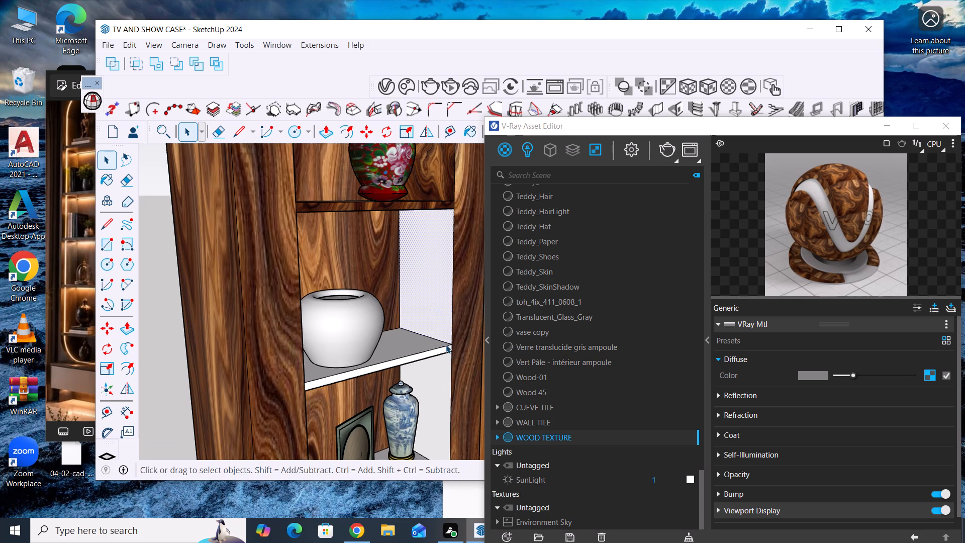
pyautogui.rightClick(561, 436)
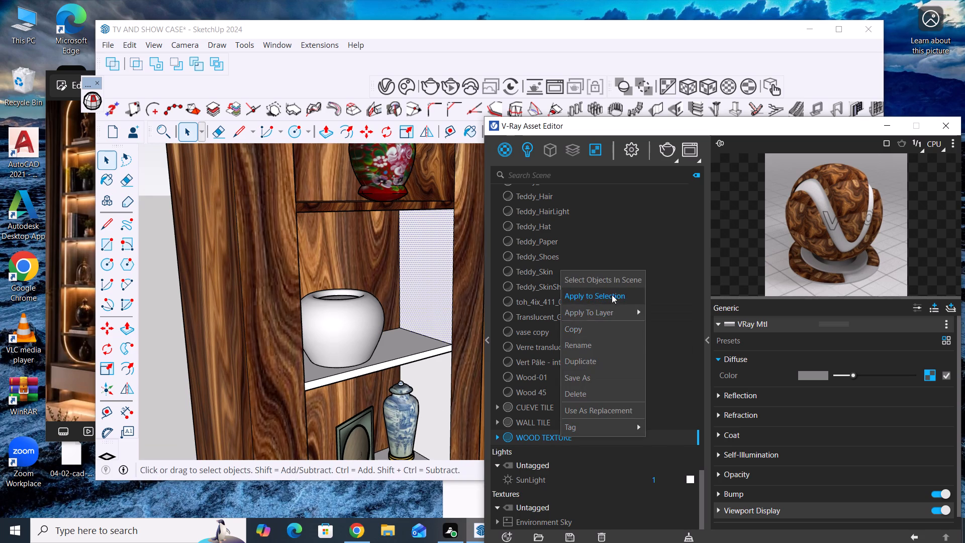
pyautogui.click(612, 295)
# Apply WOOD TEXTURE to the top face and front edge of the shelf holding the white vase.
pyautogui.scroll(-4, 438, 306)
pyautogui.moveTo(422, 337); pyautogui.dragTo(312, 361, button='middle')
pyautogui.scroll(4, 317, 344)
pyautogui.moveTo(318, 363); pyautogui.dragTo(308, 413, button='middle')
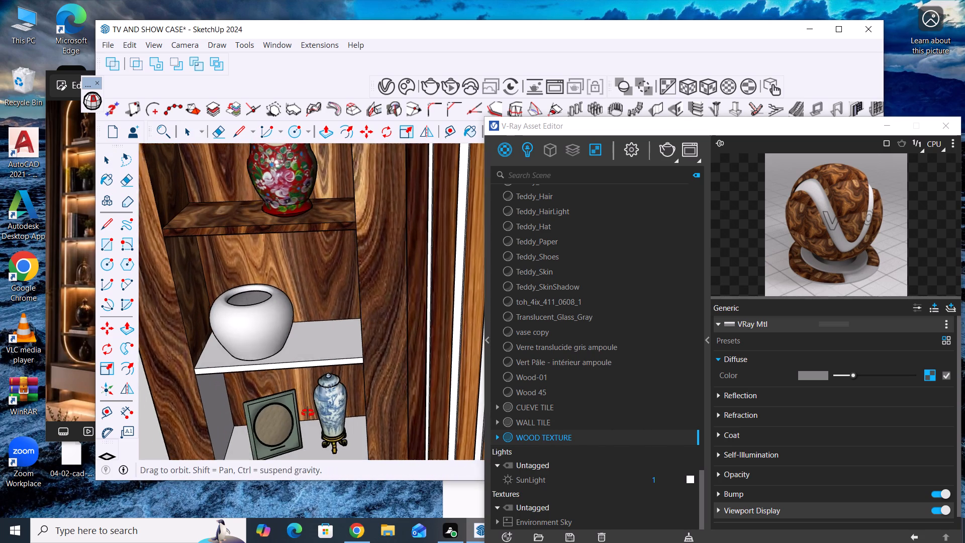
pyautogui.moveTo(308, 413); pyautogui.dragTo(307, 413, button='middle')
pyautogui.click(324, 347)
pyautogui.rightClick(607, 440)
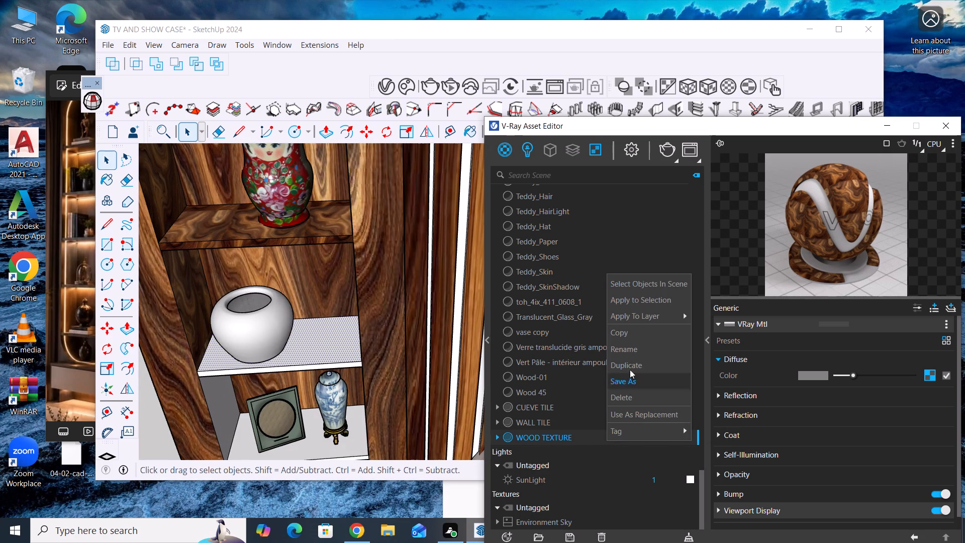
pyautogui.click(648, 303)
pyautogui.scroll(-5, 382, 303)
pyautogui.moveTo(358, 403); pyautogui.dragTo(359, 338, button='middle')
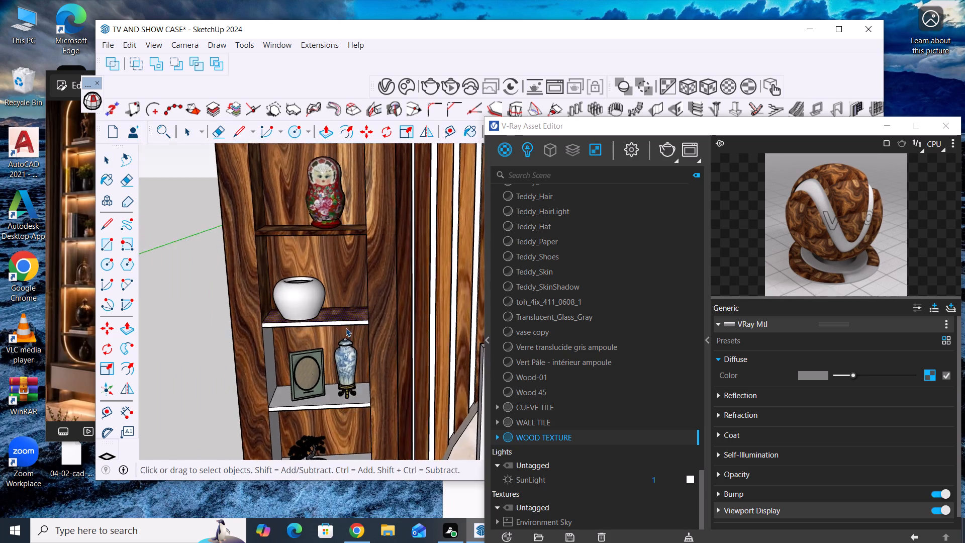
pyautogui.scroll(8, 345, 327)
pyautogui.click(374, 314)
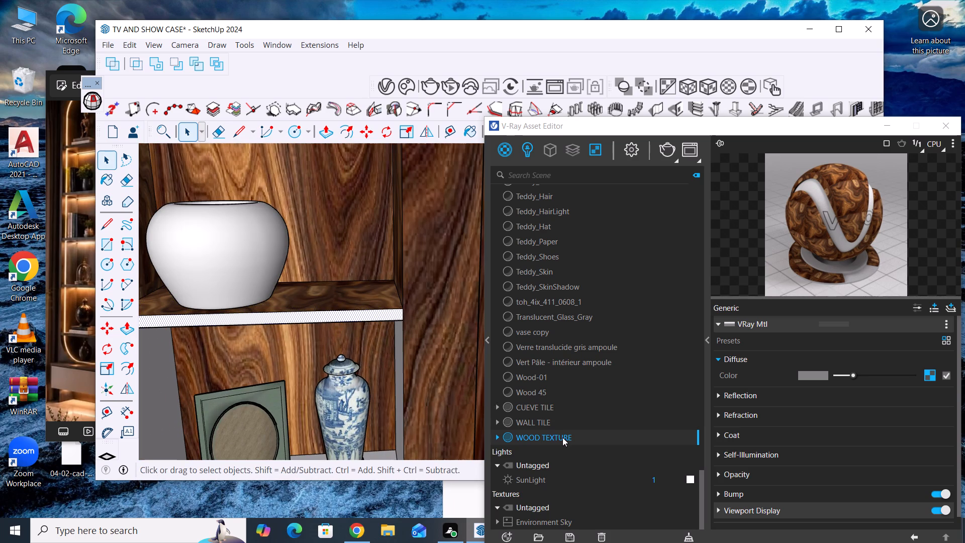
pyautogui.rightClick(562, 437)
pyautogui.click(622, 296)
# Apply WOOD TEXTURE to the left inner side face of the compartment with the picture frame and blue vase.
pyautogui.scroll(-5, 374, 320)
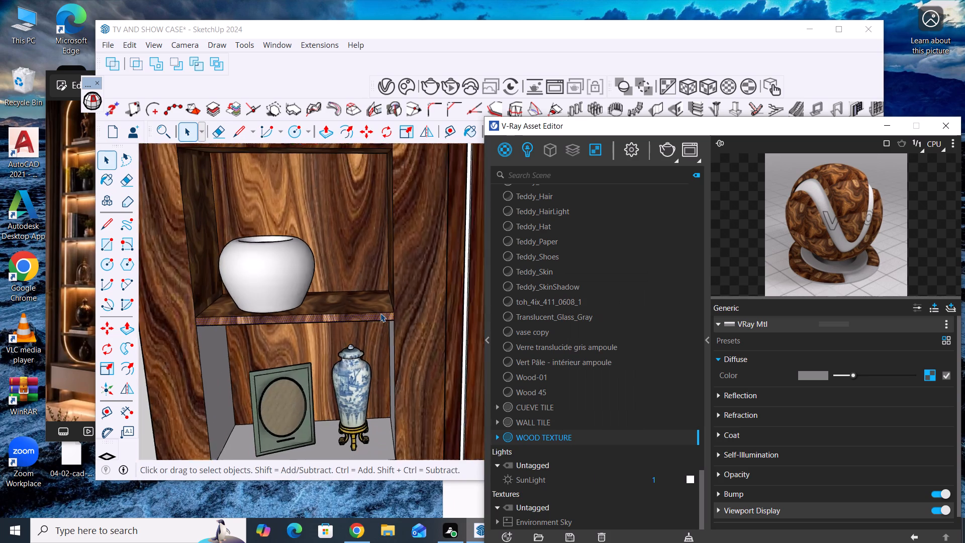
pyautogui.scroll(-1, 380, 313)
pyautogui.moveTo(381, 337); pyautogui.dragTo(258, 318, button='middle')
pyautogui.click(268, 323)
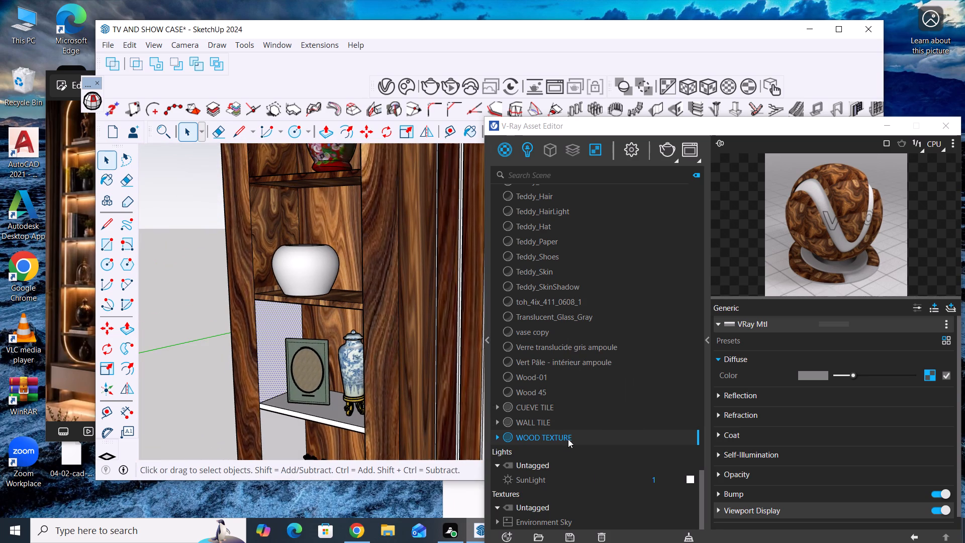
pyautogui.rightClick(570, 437)
pyautogui.click(615, 298)
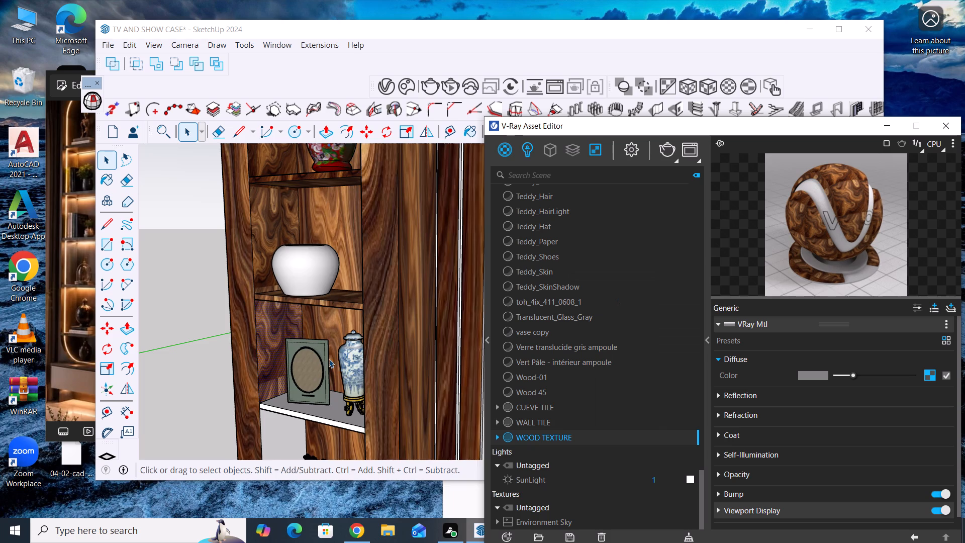
# Apply WOOD TEXTURE to the right inner side face of the compartment with the picture frame and blue vase.
pyautogui.scroll(-4, 321, 352)
pyautogui.moveTo(293, 374); pyautogui.dragTo(448, 379, button='middle')
pyautogui.scroll(-5, 364, 297)
pyautogui.moveTo(340, 377); pyautogui.dragTo(405, 406, button='middle')
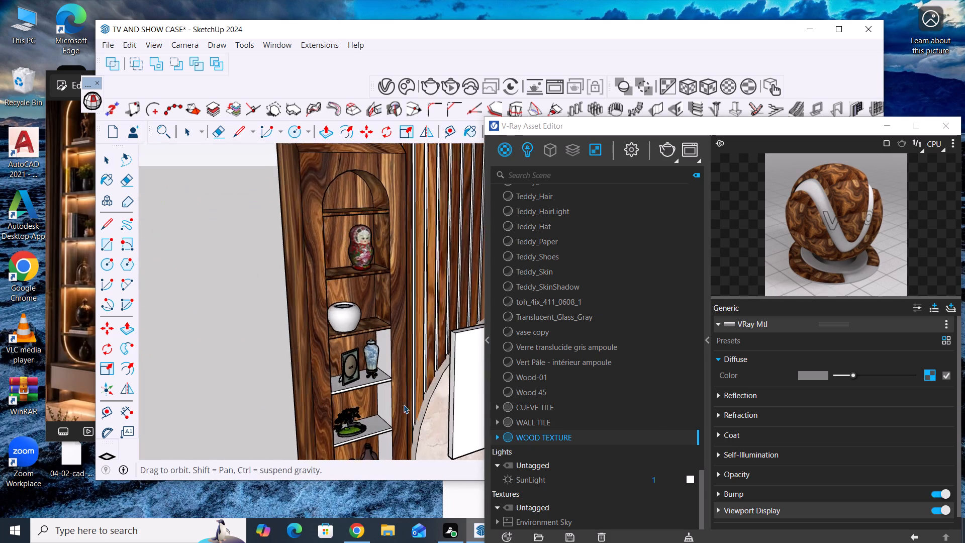
pyautogui.scroll(7, 380, 385)
pyautogui.click(401, 305)
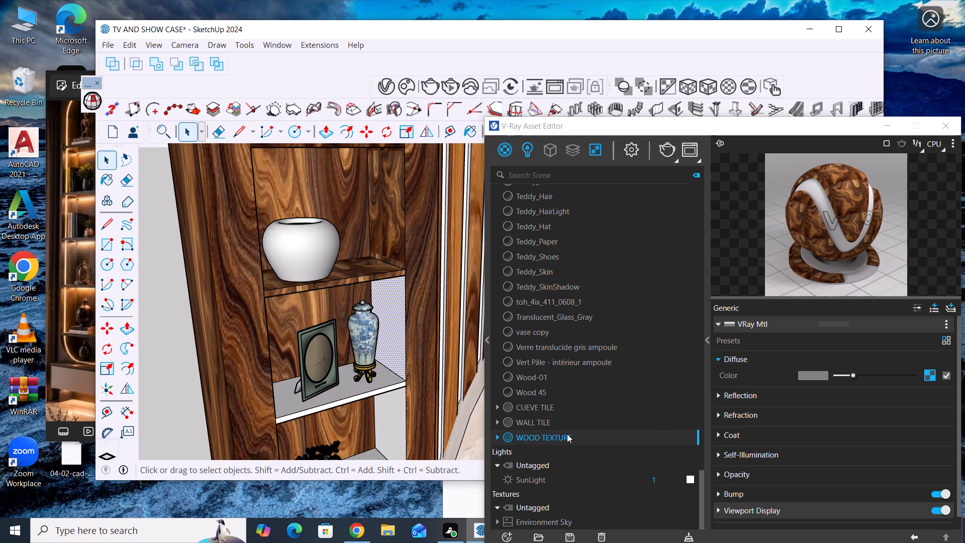
pyautogui.rightClick(569, 439)
pyautogui.click(635, 302)
# Apply WOOD TEXTURE to the top face of the shelf holding the picture frame and blue vase.
pyautogui.scroll(-2, 355, 312)
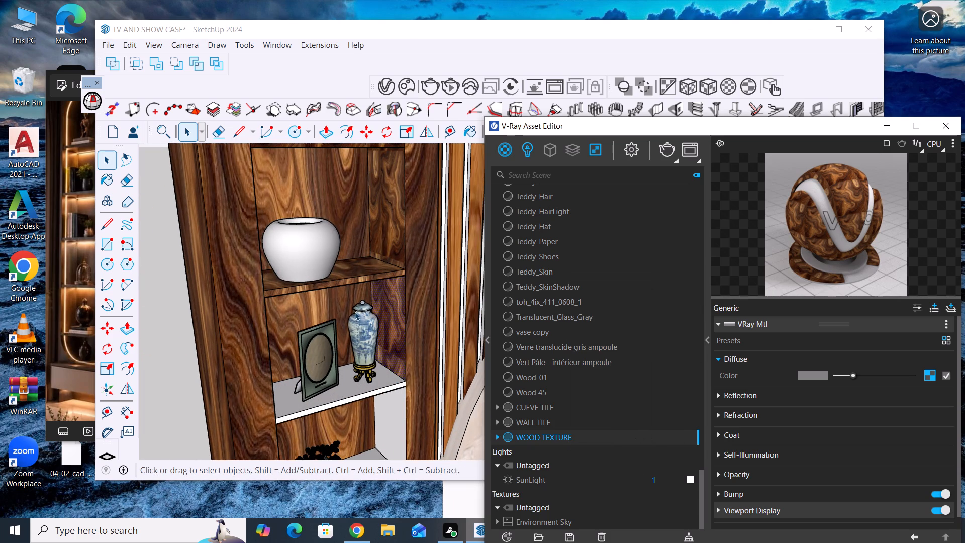
pyautogui.scroll(-2, 355, 312)
pyautogui.moveTo(378, 371); pyautogui.dragTo(270, 380, button='middle')
pyautogui.scroll(3, 312, 355)
pyautogui.scroll(-3, 390, 251)
pyautogui.moveTo(392, 299); pyautogui.dragTo(368, 391, button='middle')
pyautogui.scroll(3, 279, 293)
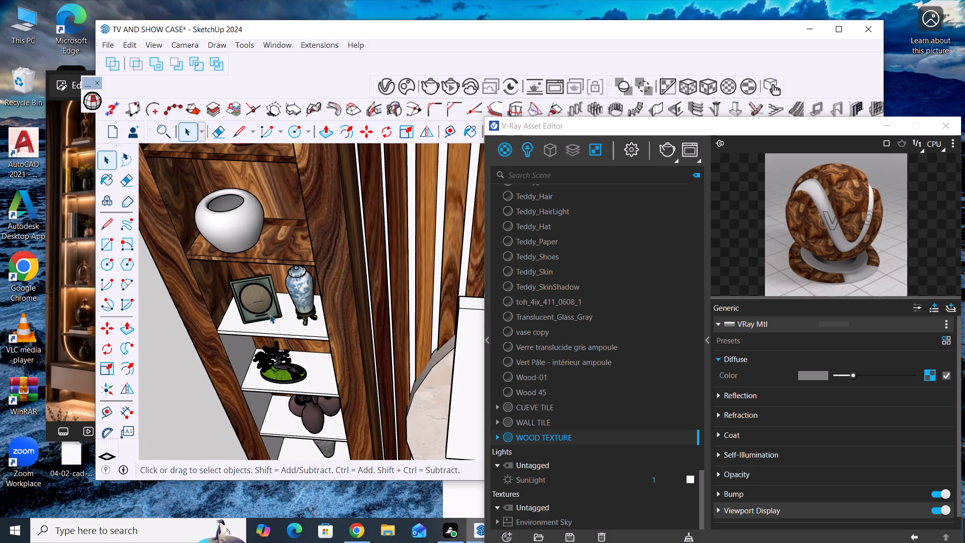
pyautogui.scroll(4, 270, 315)
pyautogui.click(289, 336)
pyautogui.rightClick(576, 436)
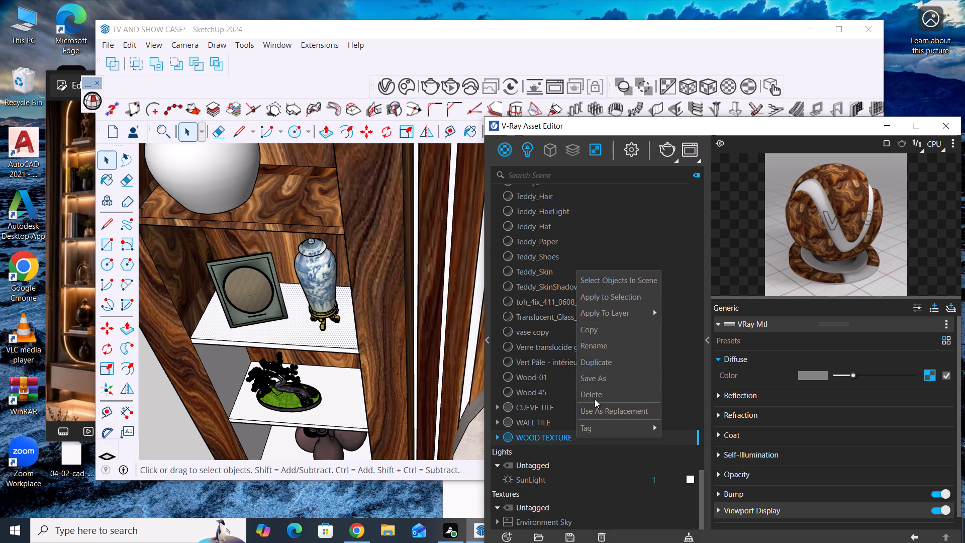
pyautogui.click(629, 296)
# Apply WOOD TEXTURE to the underside of the shelf above the bonsai.
pyautogui.moveTo(323, 379); pyautogui.dragTo(391, 192, button='middle')
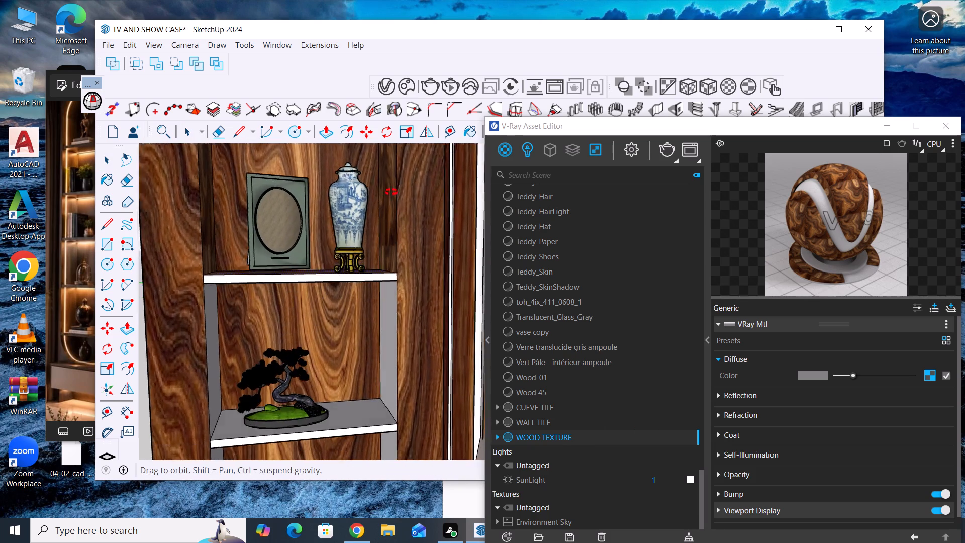
pyautogui.moveTo(391, 192); pyautogui.dragTo(400, 200, button='middle')
pyautogui.moveTo(370, 293); pyautogui.dragTo(333, 229, button='middle')
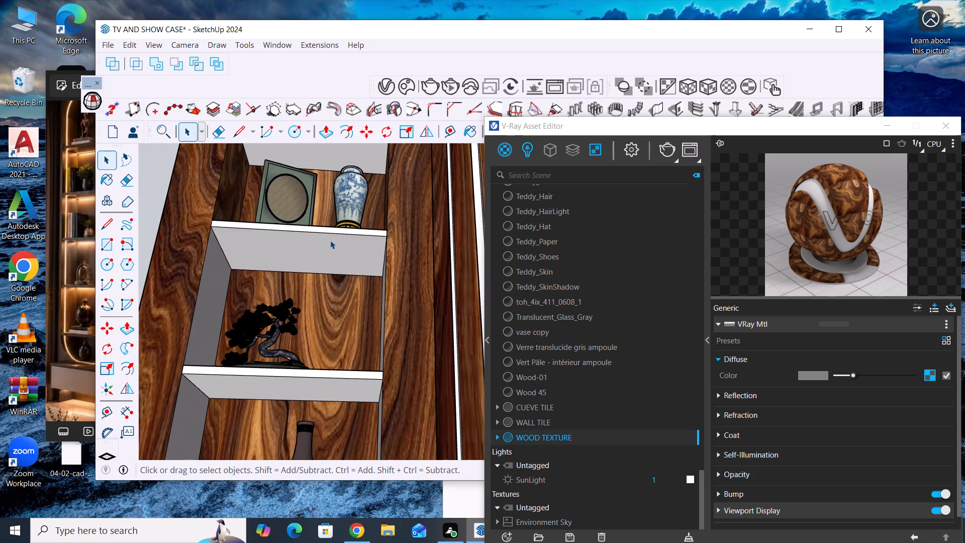
pyautogui.click(330, 240)
pyautogui.rightClick(560, 435)
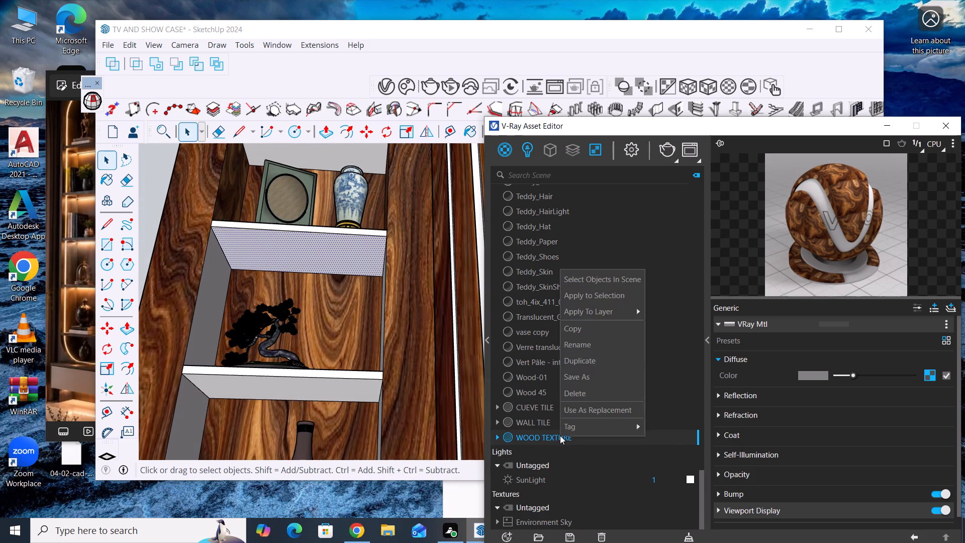
pyautogui.click(607, 295)
# Apply WOOD TEXTURE with cubic projection to the left inner side face of the bonsai's compartment.
pyautogui.moveTo(319, 266); pyautogui.dragTo(256, 250, button='middle')
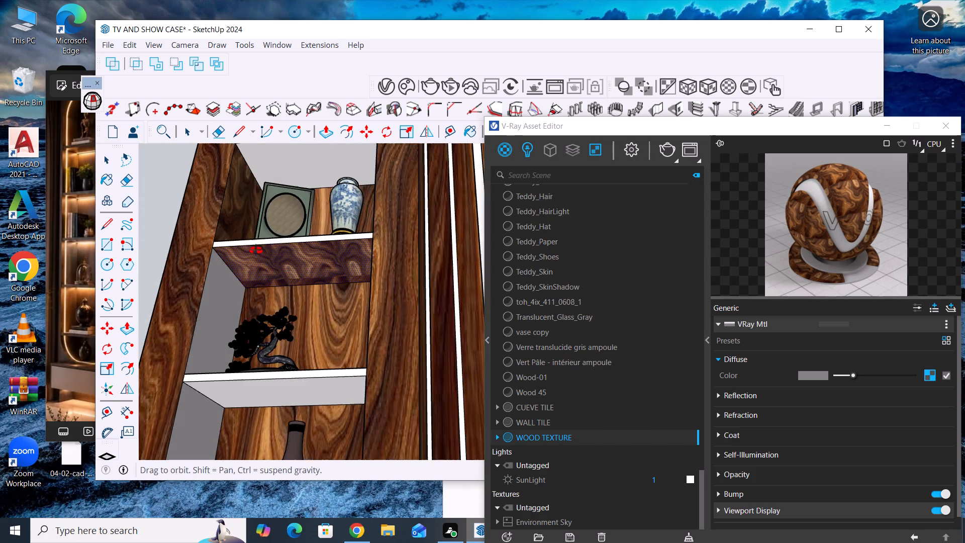
pyautogui.moveTo(256, 250); pyautogui.dragTo(194, 308, button='middle')
pyautogui.click(264, 307)
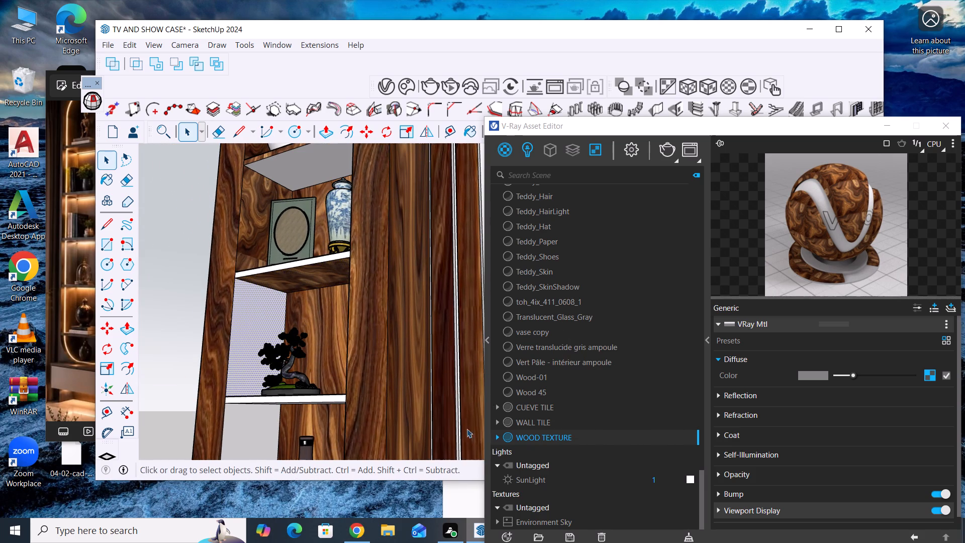
pyautogui.rightClick(584, 439)
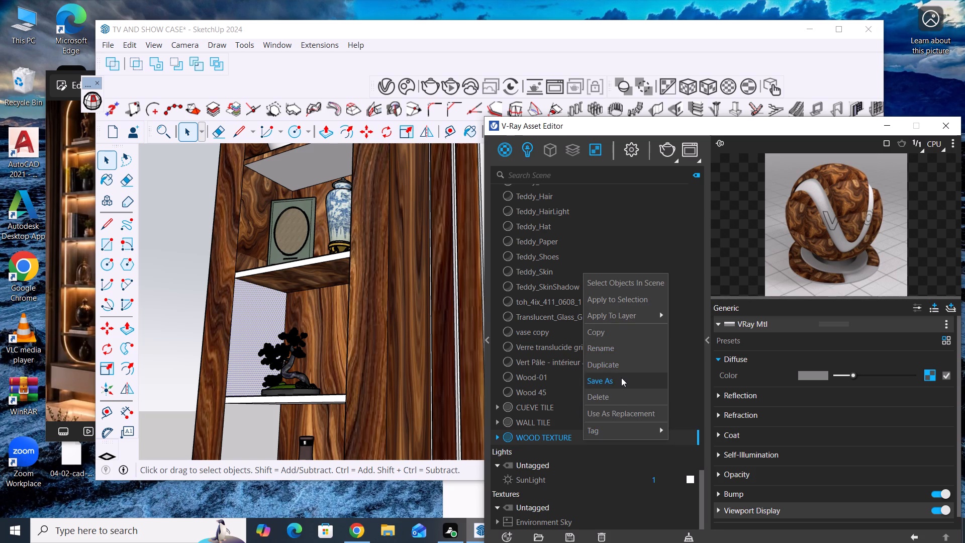
pyautogui.click(630, 301)
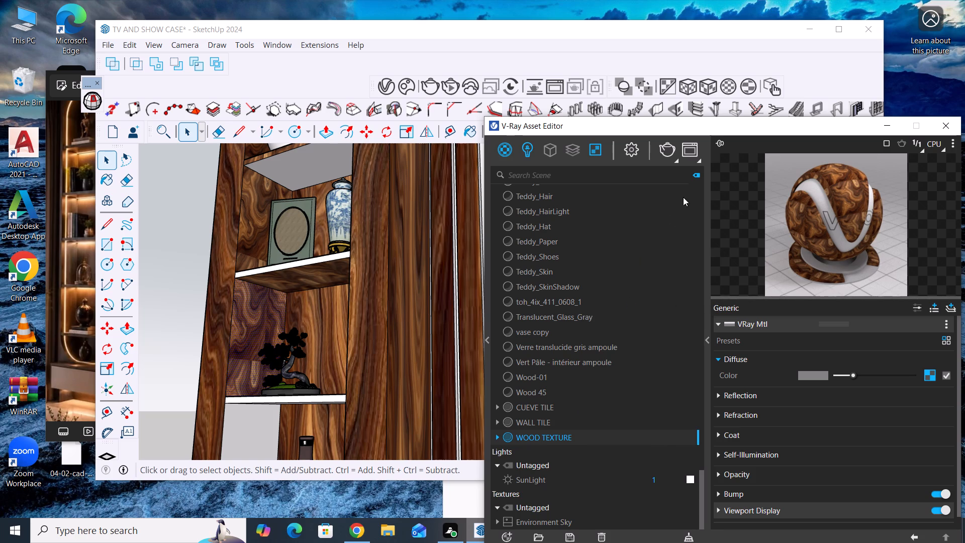
pyautogui.click(711, 87)
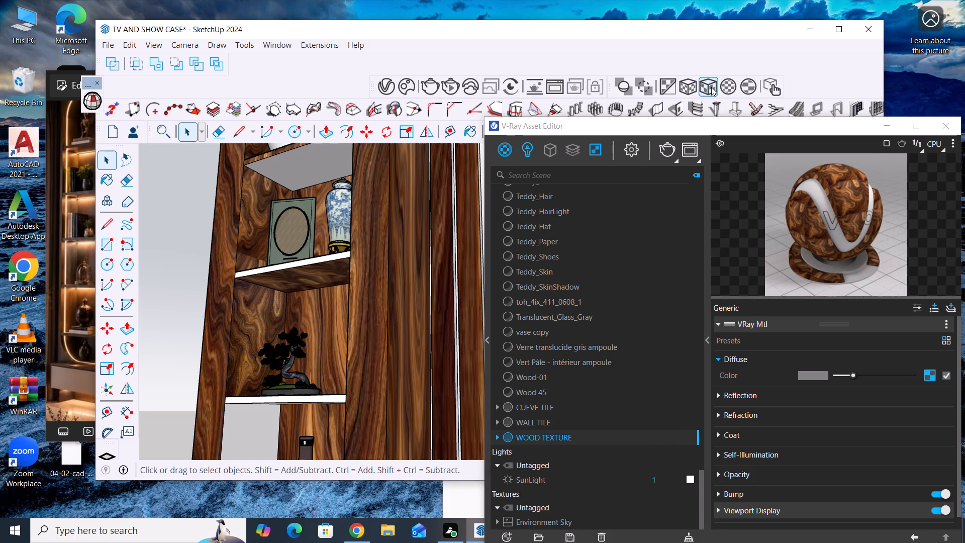
# Set cubic texture projection on the left and right inner side faces of the compartment with the picture frame and blue vase.
pyautogui.moveTo(297, 372); pyautogui.dragTo(347, 412, button='middle')
pyautogui.click(163, 251)
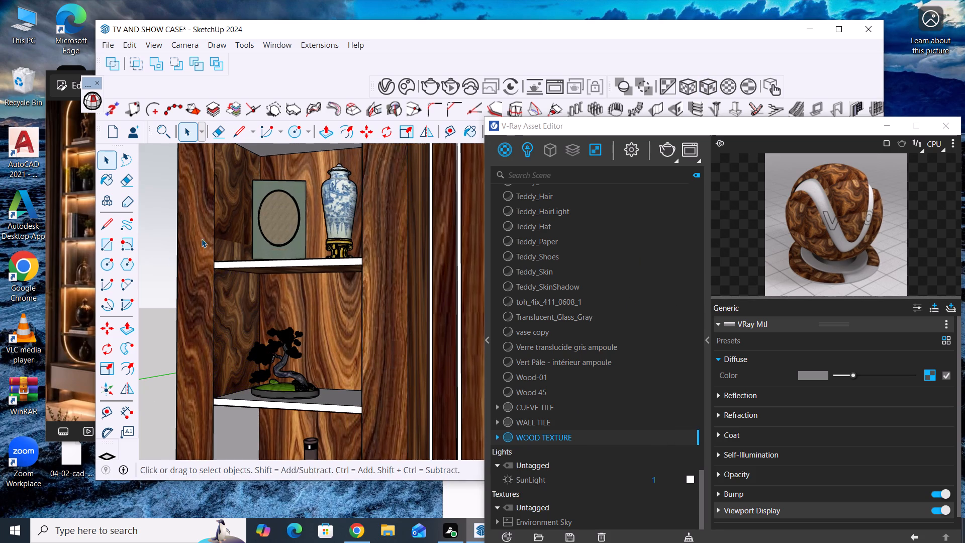
pyautogui.click(233, 218)
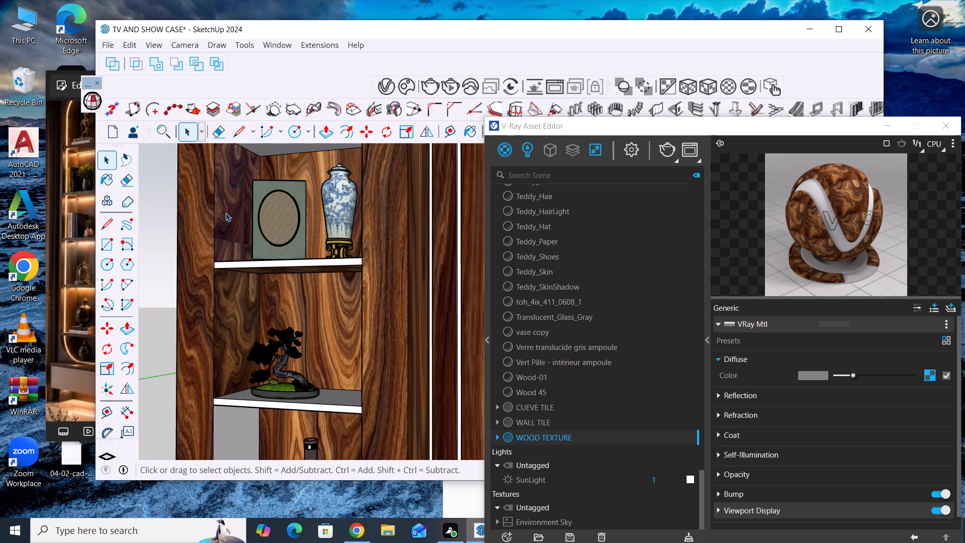
pyautogui.click(709, 86)
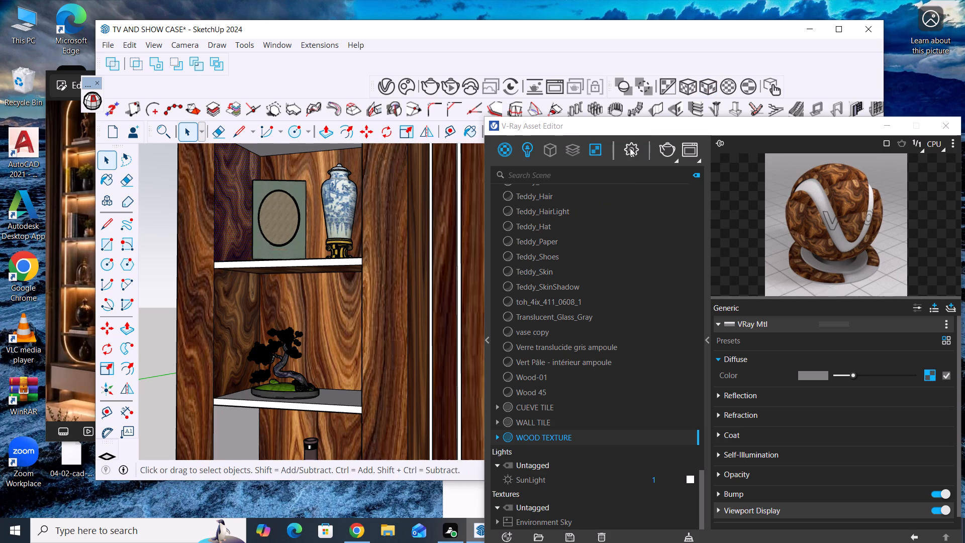
pyautogui.scroll(-3, 326, 383)
pyautogui.moveTo(324, 367); pyautogui.dragTo(532, 424, button='middle')
pyautogui.click(405, 245)
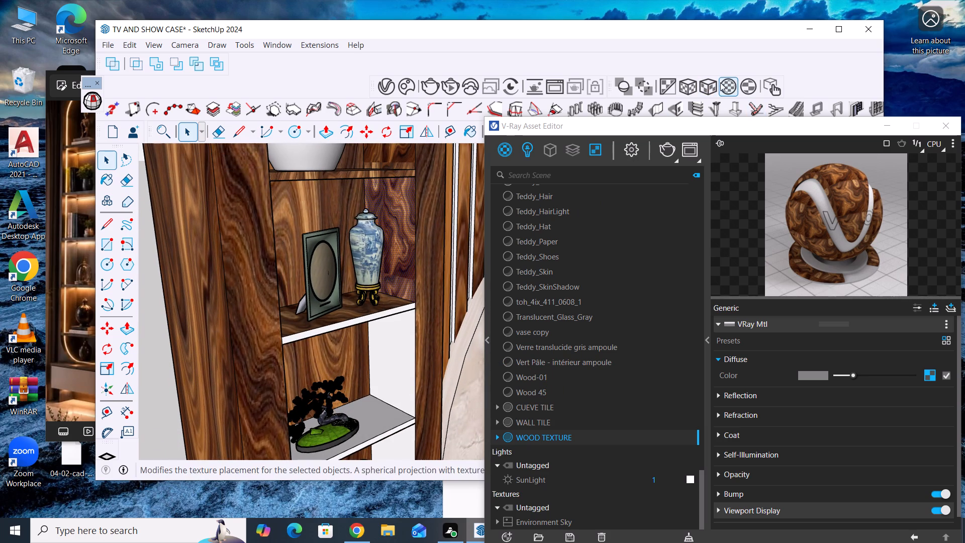
pyautogui.click(710, 86)
# Set cubic texture projection on the top face of the shelf holding the picture frame and blue vase.
pyautogui.scroll(-5, 384, 302)
pyautogui.moveTo(421, 330); pyautogui.dragTo(311, 320, button='middle')
pyautogui.scroll(-4, 317, 321)
pyautogui.moveTo(245, 359); pyautogui.dragTo(223, 409, button='middle')
pyautogui.moveTo(262, 288); pyautogui.dragTo(275, 319, button='middle')
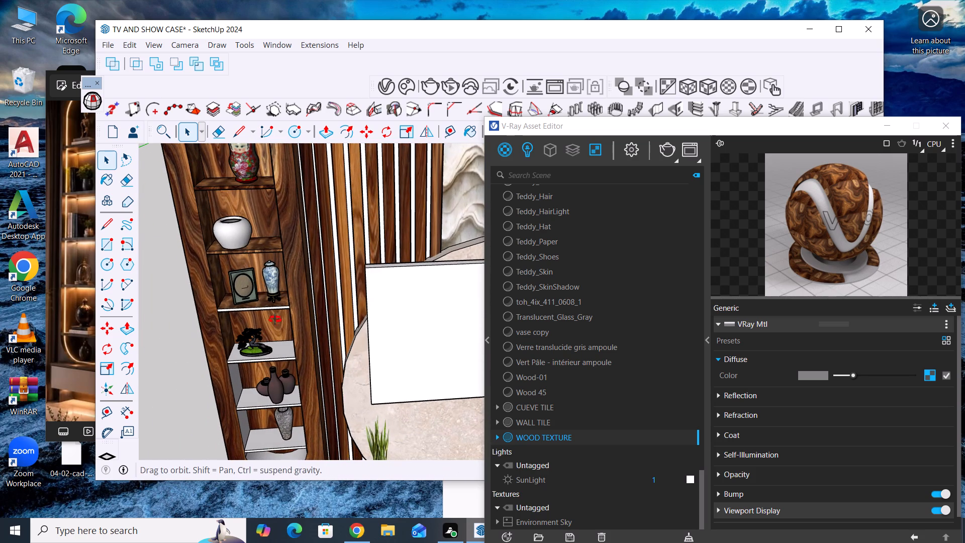
pyautogui.moveTo(275, 319); pyautogui.dragTo(294, 373, button='middle')
pyautogui.scroll(8, 274, 333)
pyautogui.click(280, 341)
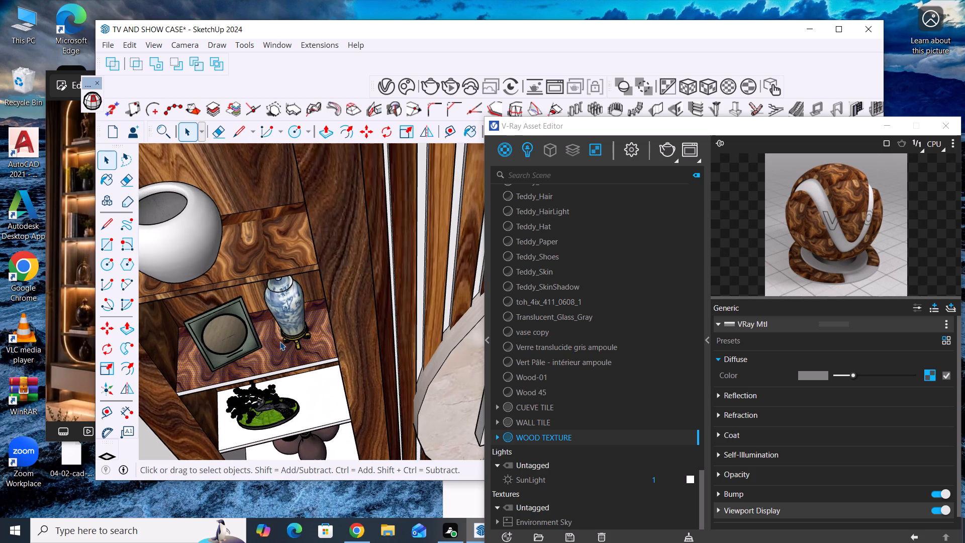
pyautogui.click(712, 79)
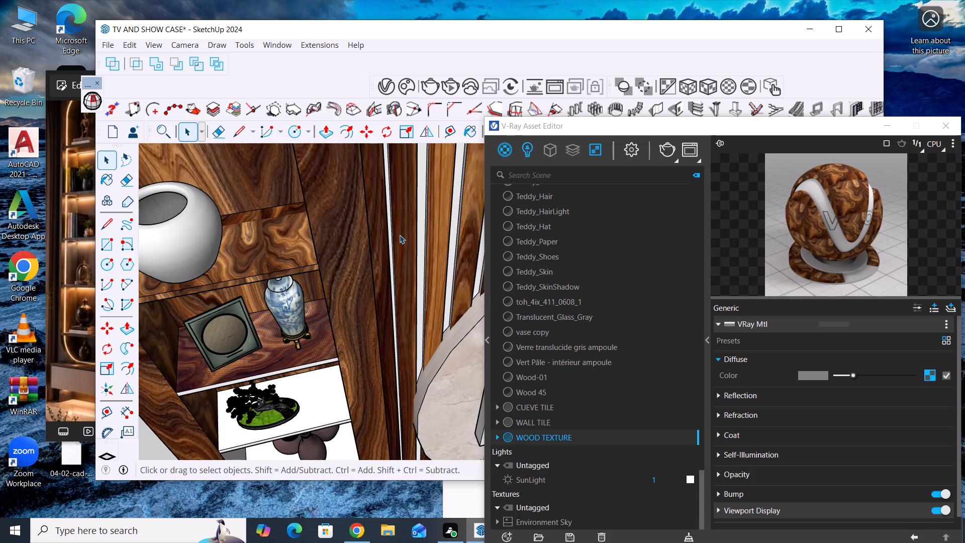
# Set cubic texture projection on the top faces of the shelves holding the white vase and the painted doll.
pyautogui.scroll(-2, 397, 302)
pyautogui.click(297, 253)
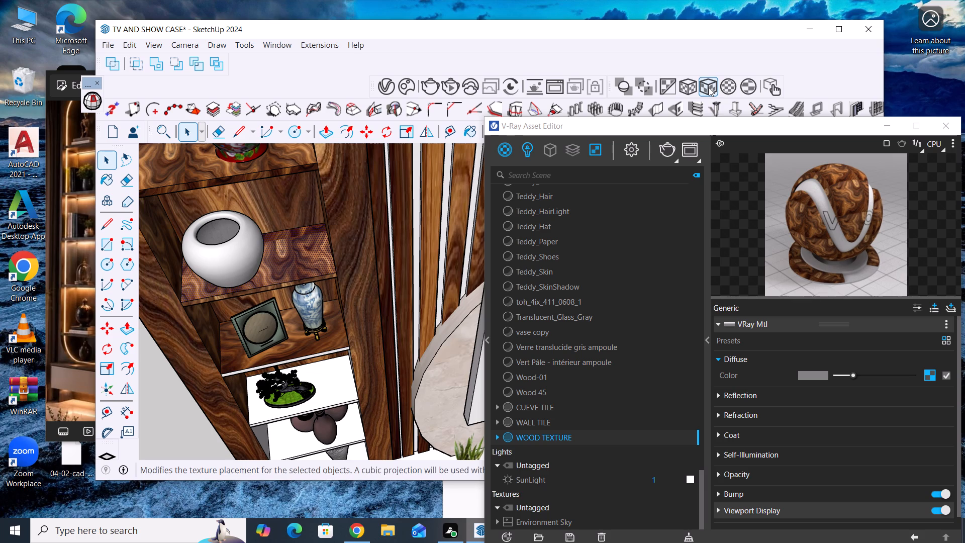
pyautogui.click(709, 87)
pyautogui.scroll(-4, 354, 313)
pyautogui.click(307, 206)
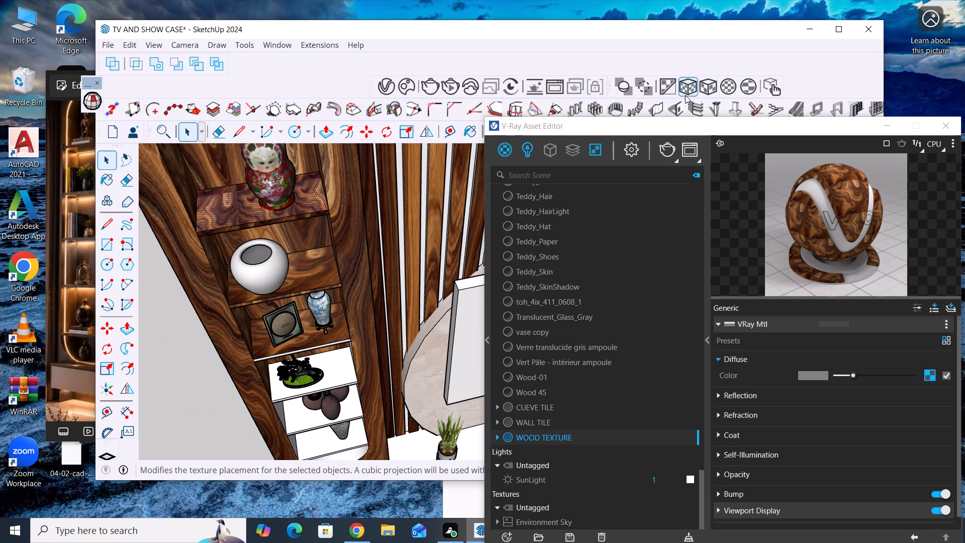
pyautogui.click(709, 84)
# Apply WOOD TEXTURE with cubic projection to the underside of the shelf holding the white vase.
pyautogui.scroll(-5, 412, 239)
pyautogui.moveTo(336, 339); pyautogui.dragTo(246, 276, button='middle')
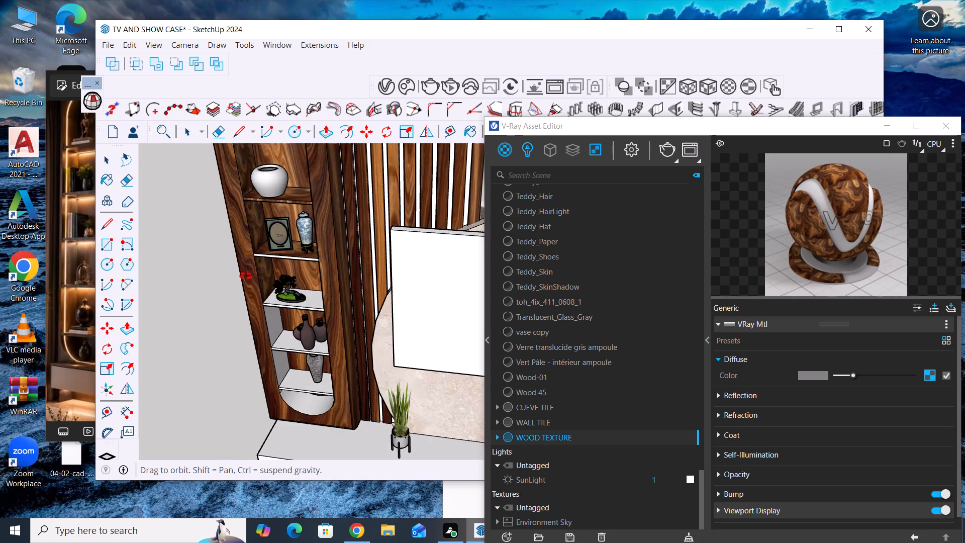
pyautogui.moveTo(246, 276); pyautogui.dragTo(262, 188, button='middle')
pyautogui.scroll(3, 291, 230)
pyautogui.click(157, 237)
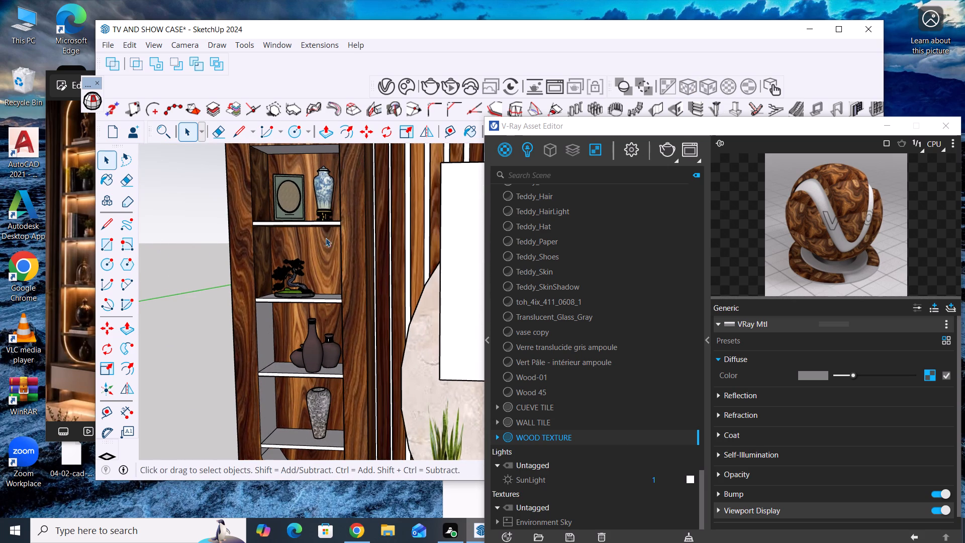
pyautogui.scroll(-7, 278, 327)
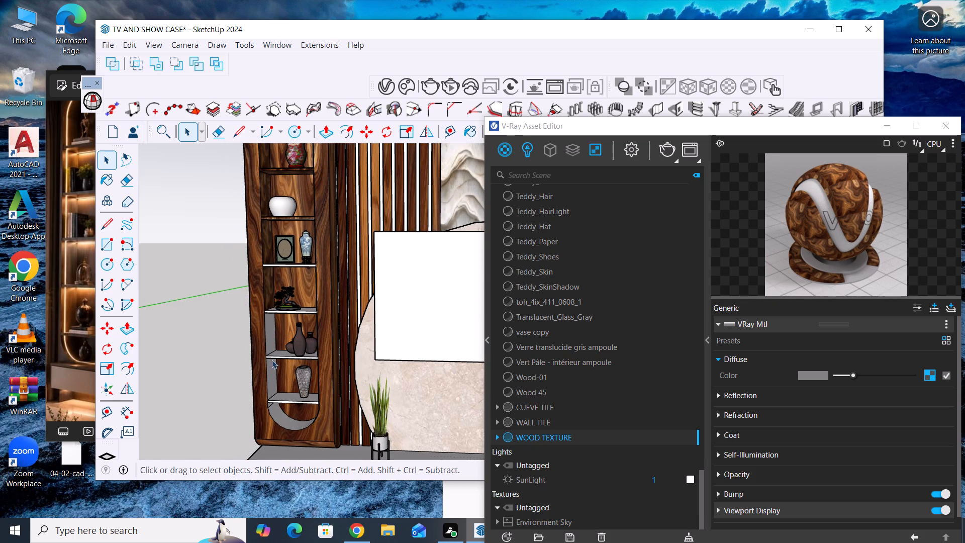
pyautogui.scroll(-2, 272, 360)
pyautogui.moveTo(294, 206); pyautogui.dragTo(270, 128, button='middle')
pyautogui.scroll(4, 317, 250)
pyautogui.moveTo(275, 248); pyautogui.dragTo(314, 182, button='middle')
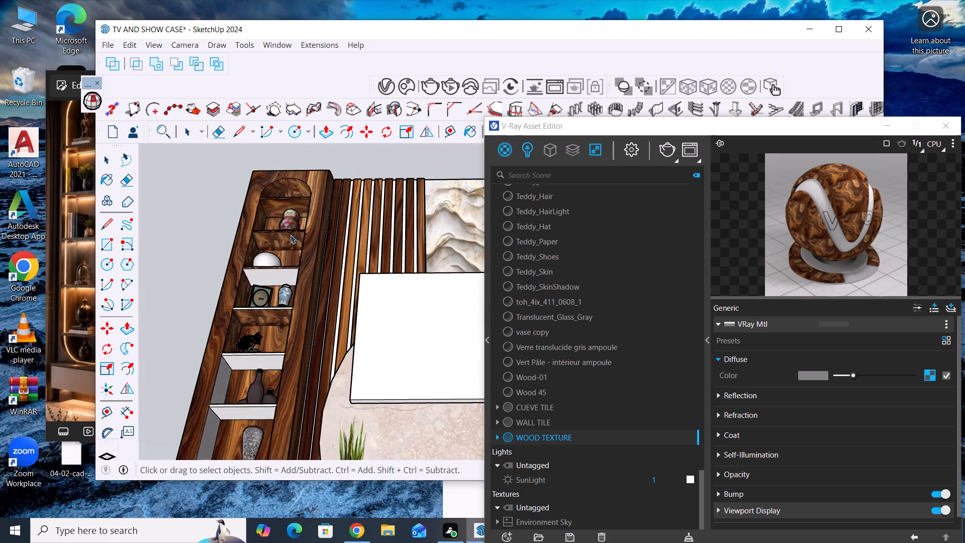
pyautogui.scroll(8, 269, 267)
pyautogui.click(285, 274)
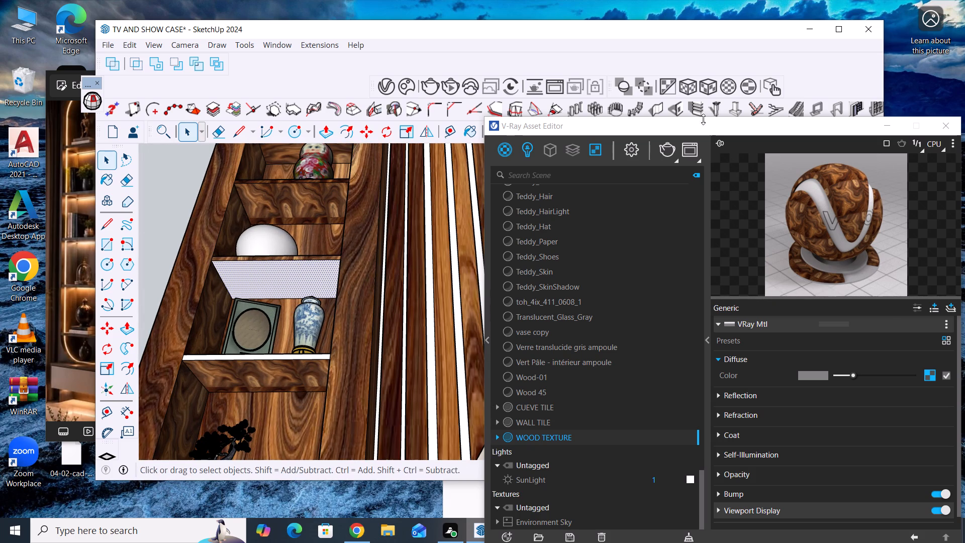
pyautogui.click(708, 87)
pyautogui.click(710, 79)
pyautogui.rightClick(558, 437)
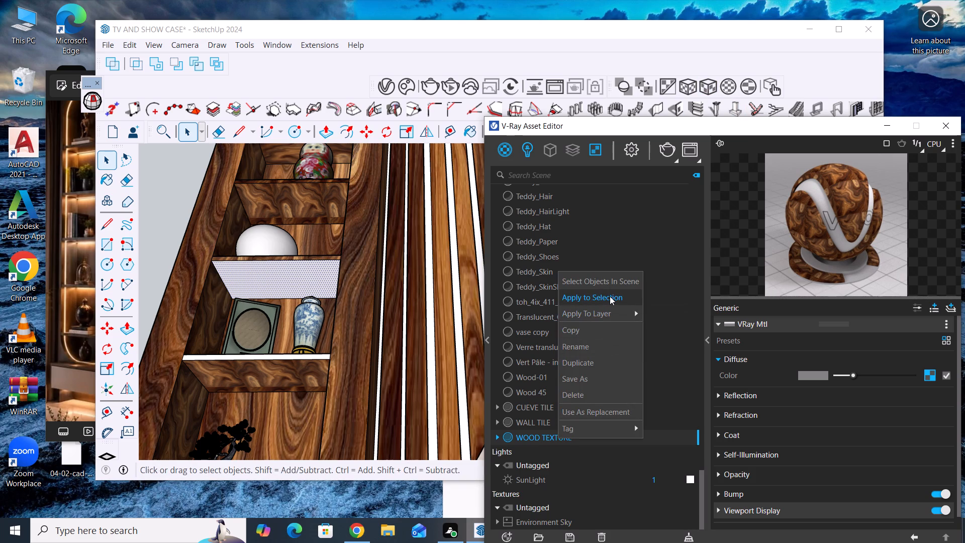
pyautogui.click(610, 296)
pyautogui.click(709, 86)
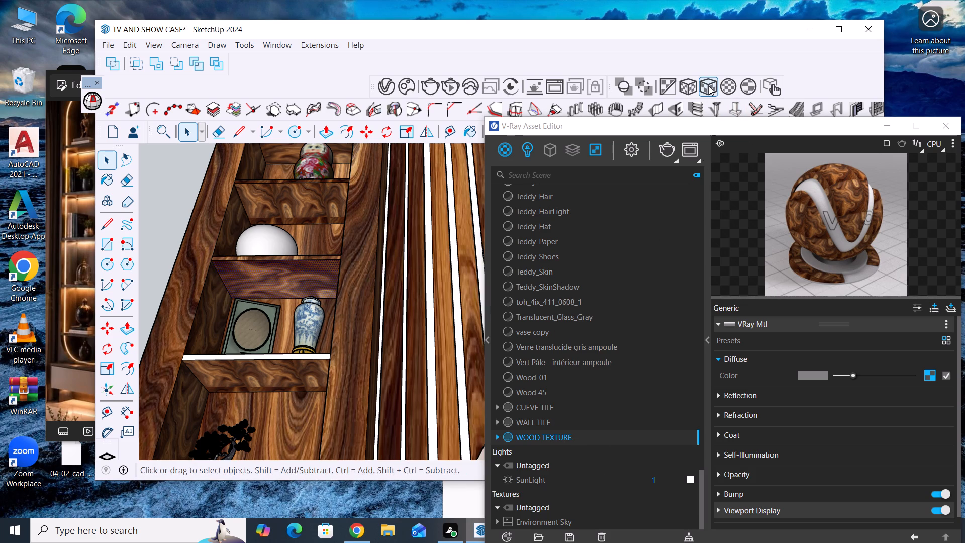
pyautogui.click(172, 214)
# Set cubic texture projection on the underside of the shelf holding the picture frame and blue vase.
pyautogui.scroll(3, 276, 389)
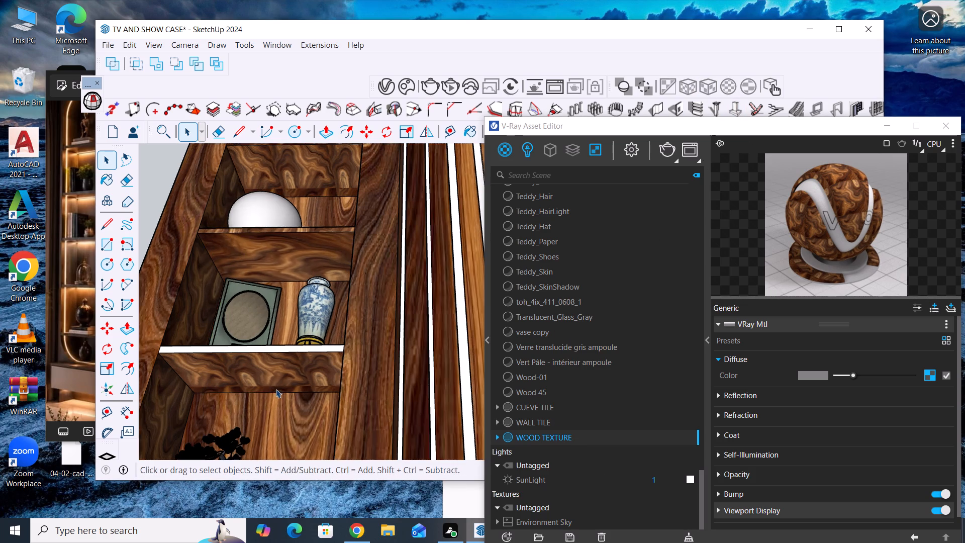
pyautogui.moveTo(284, 387); pyautogui.dragTo(362, 350, button='middle')
pyautogui.moveTo(331, 340); pyautogui.dragTo(331, 349, button='middle')
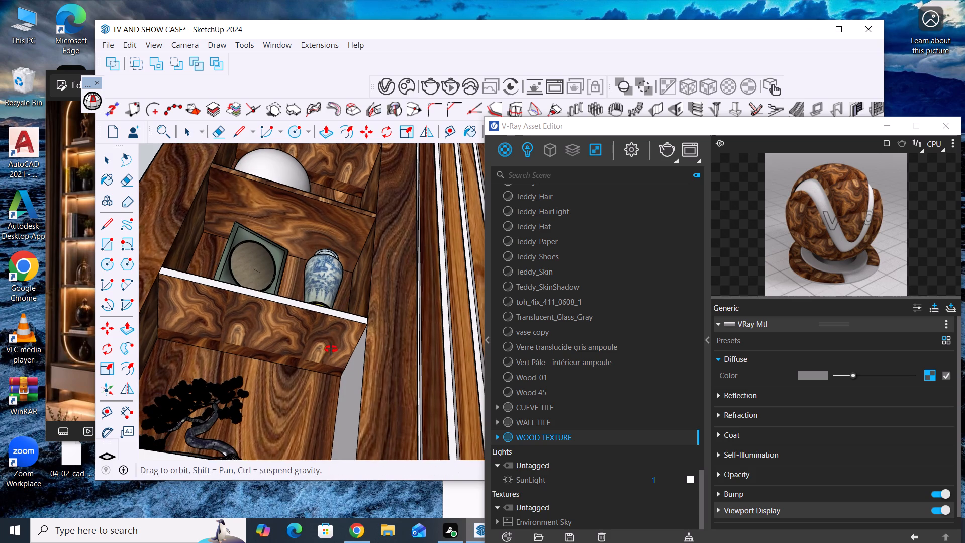
pyautogui.moveTo(331, 349); pyautogui.dragTo(335, 333, button='middle')
pyautogui.click(335, 333)
pyautogui.click(707, 84)
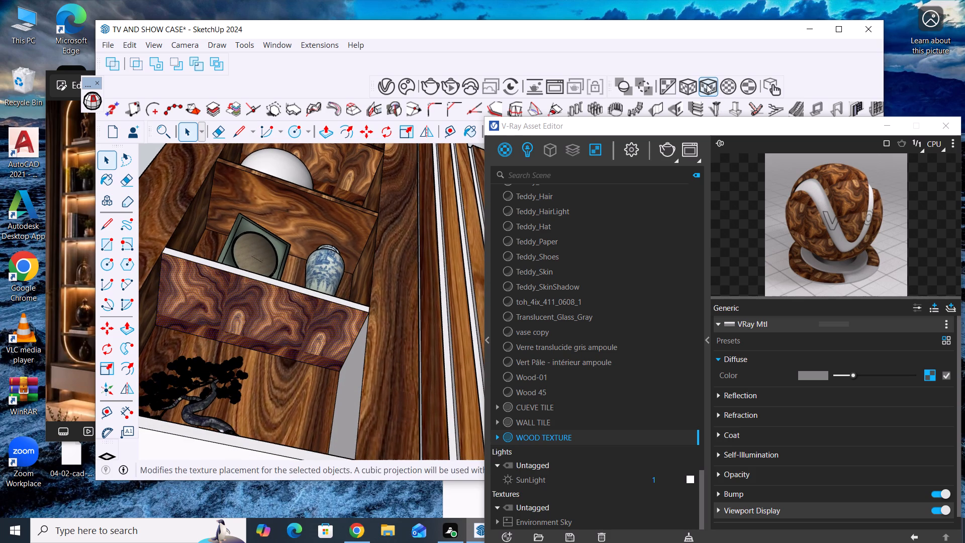
# Apply WOOD TEXTURE with cubic projection to the underside of the shelf holding the bonsai.
pyautogui.scroll(-3, 381, 312)
pyautogui.moveTo(365, 370); pyautogui.dragTo(344, 409, button='middle')
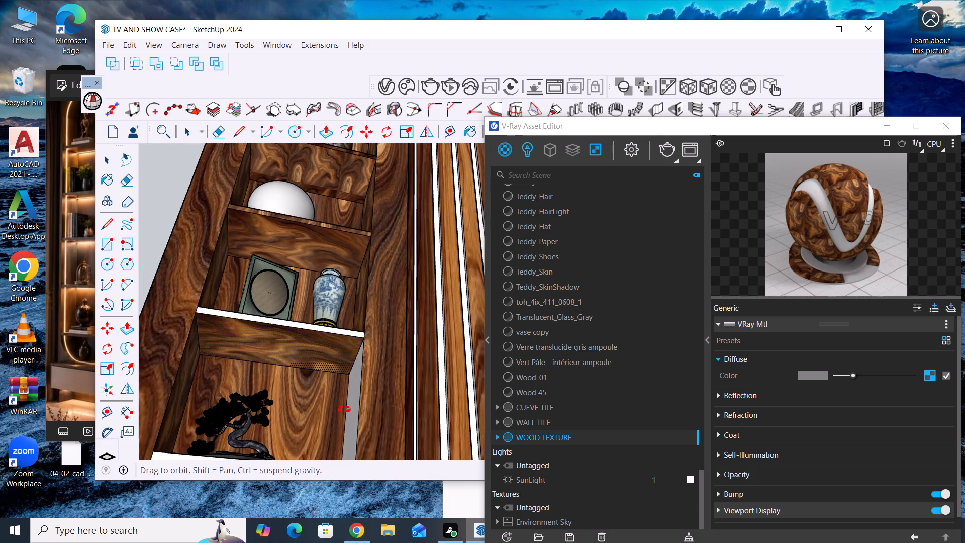
pyautogui.moveTo(344, 409); pyautogui.dragTo(358, 355, button='middle')
pyautogui.scroll(-5, 370, 301)
pyautogui.scroll(3, 293, 427)
pyautogui.click(345, 363)
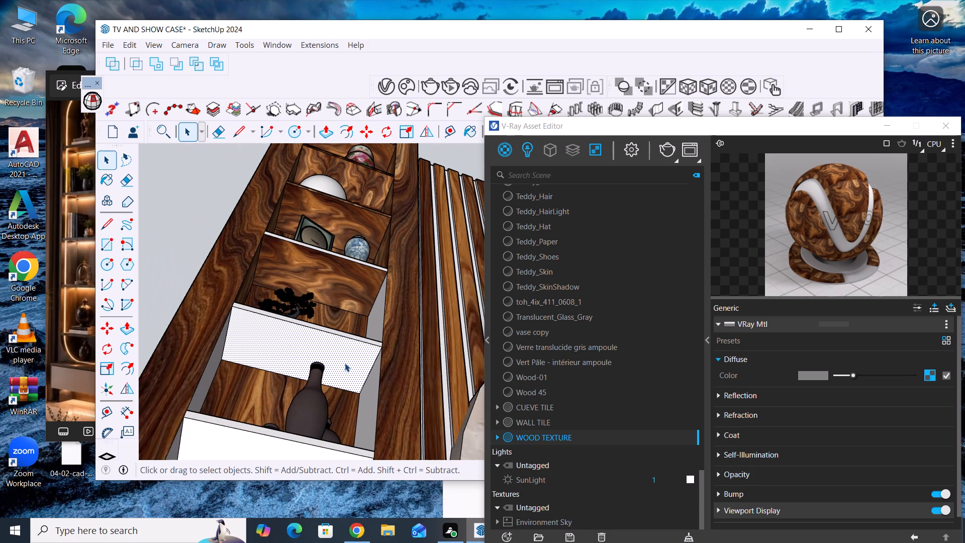
pyautogui.rightClick(566, 438)
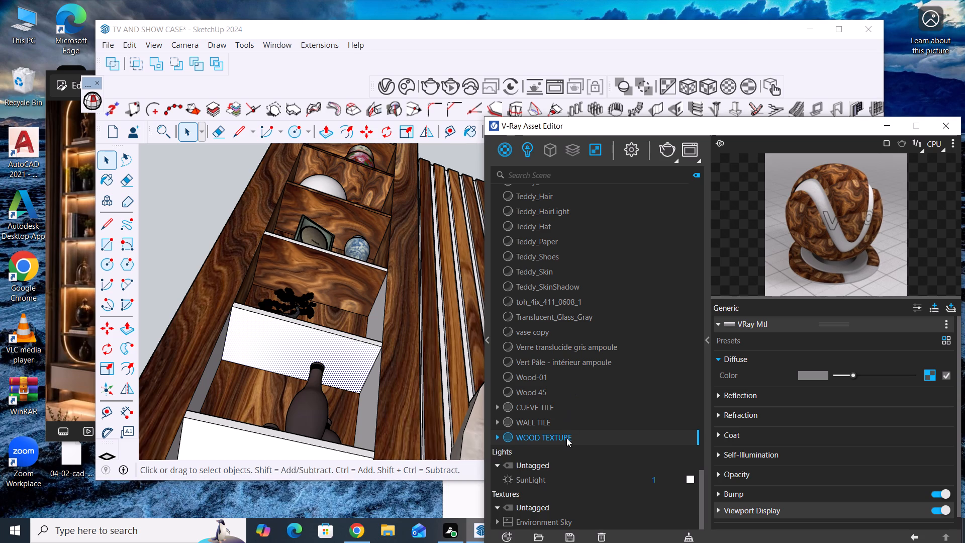
pyautogui.click(632, 293)
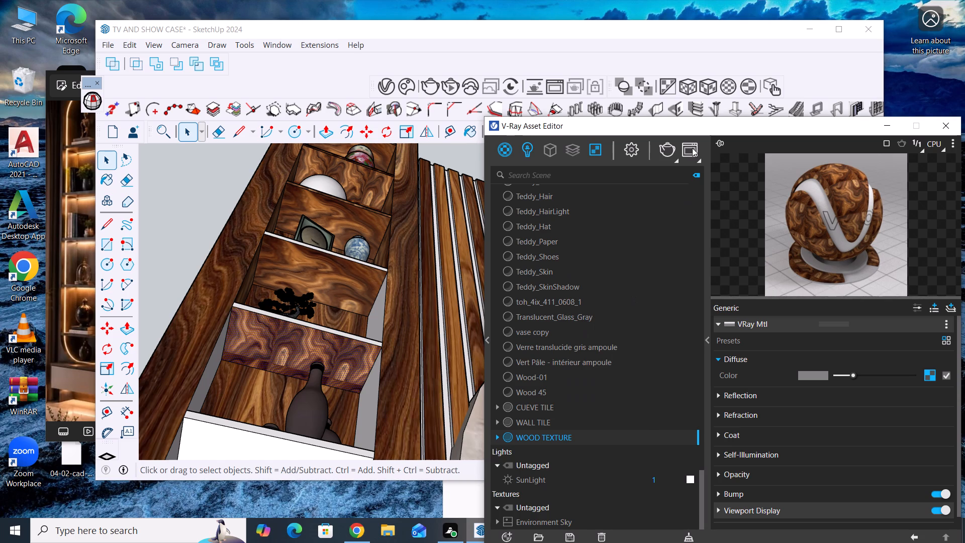
pyautogui.click(712, 81)
# Apply WOOD TEXTURE with cubic projection to the top face of the shelf holding the bonsai.
pyautogui.scroll(-2, 331, 365)
pyautogui.moveTo(334, 365); pyautogui.dragTo(320, 416, button='middle')
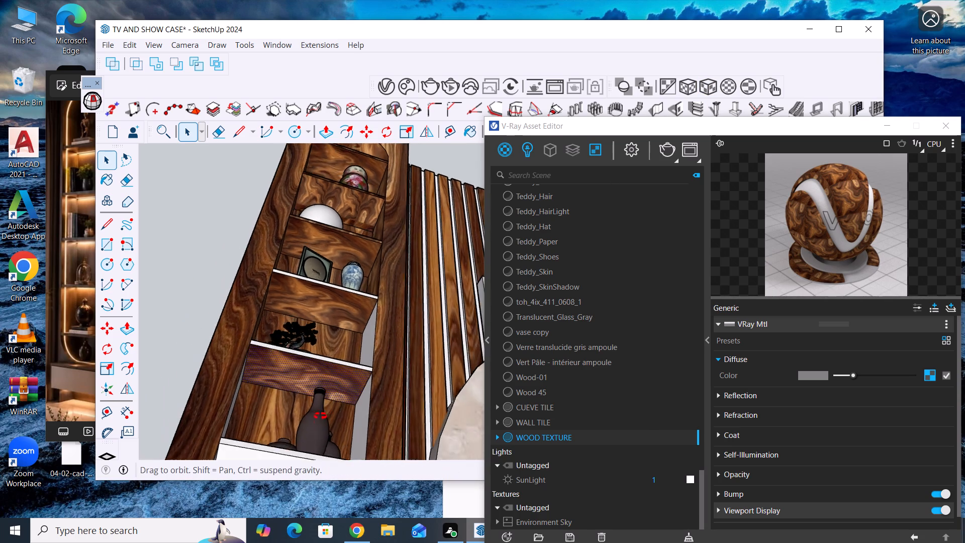
pyautogui.moveTo(320, 416); pyautogui.dragTo(275, 502, button='middle')
pyautogui.scroll(-5, 383, 261)
pyautogui.moveTo(361, 363); pyautogui.dragTo(333, 485, button='middle')
pyautogui.scroll(2, 326, 398)
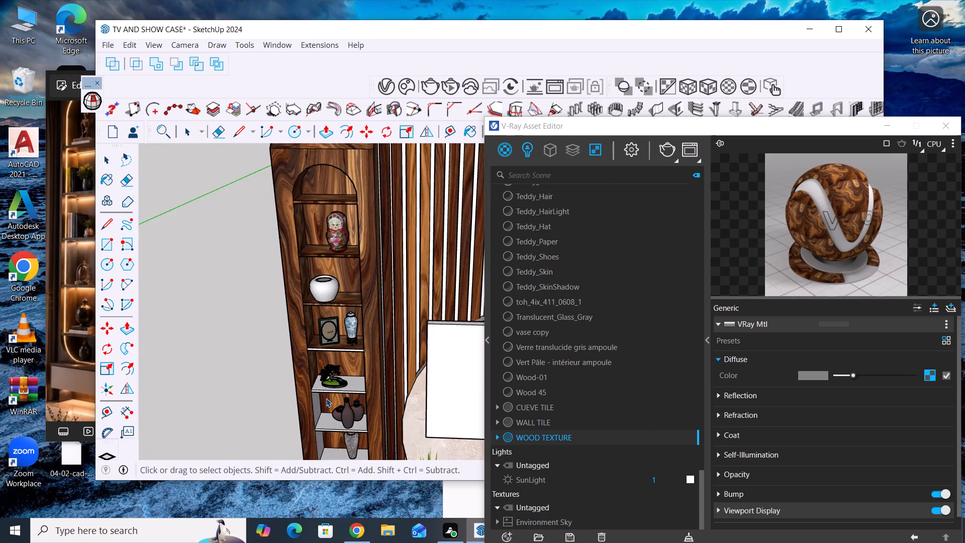
pyautogui.scroll(3, 326, 398)
pyautogui.moveTo(359, 363); pyautogui.dragTo(362, 446, button='middle')
pyautogui.scroll(1, 370, 415)
pyautogui.scroll(-5, 417, 273)
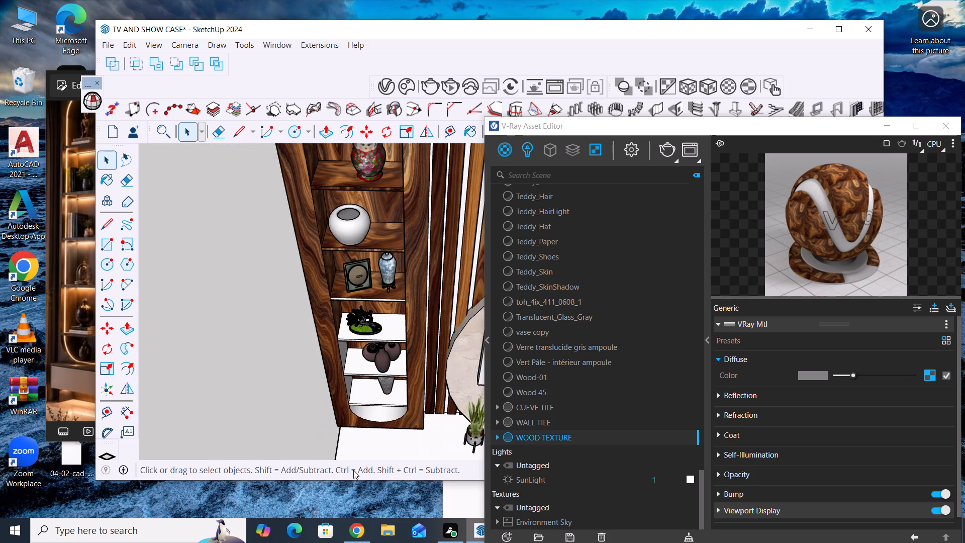
pyautogui.scroll(8, 353, 470)
pyautogui.scroll(3, 400, 369)
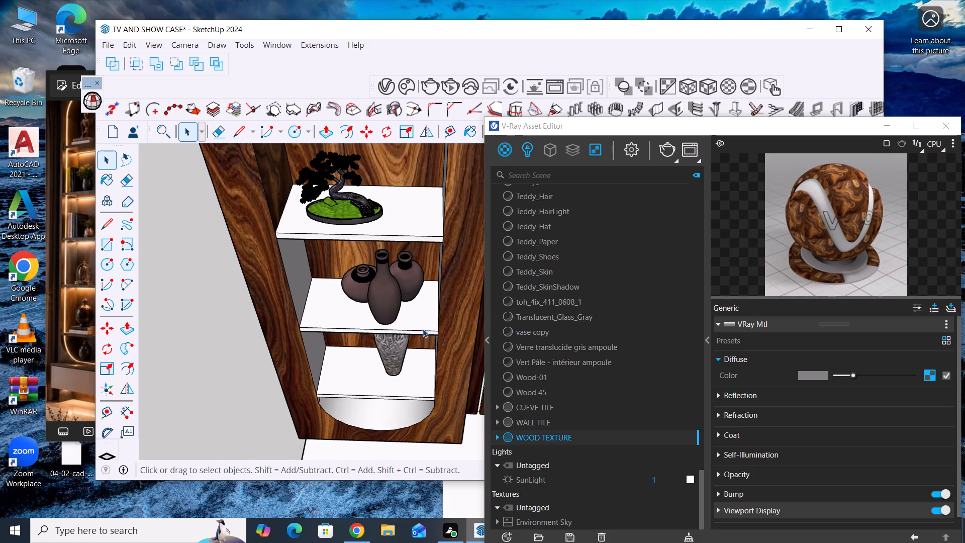
pyautogui.moveTo(423, 329); pyautogui.dragTo(416, 405, button='middle')
pyautogui.click(407, 293)
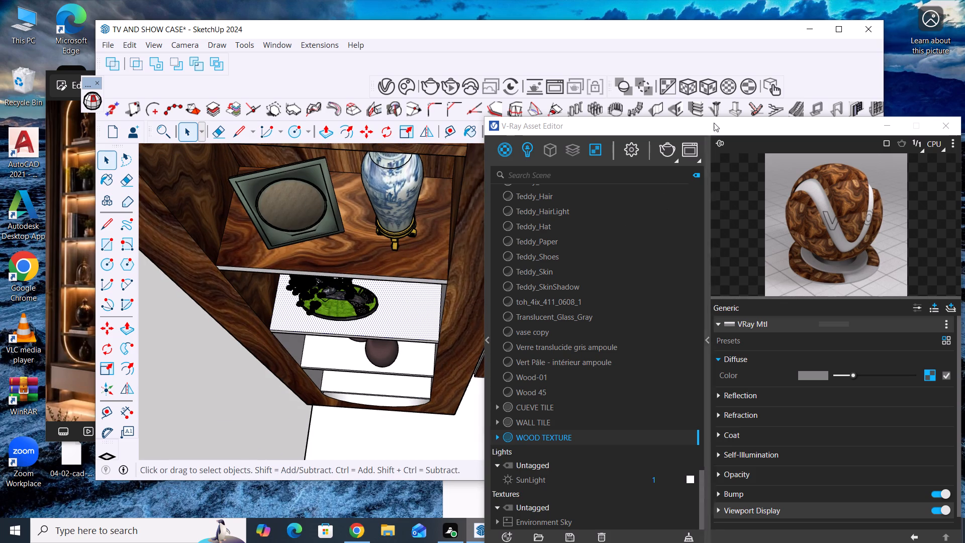
pyautogui.rightClick(591, 436)
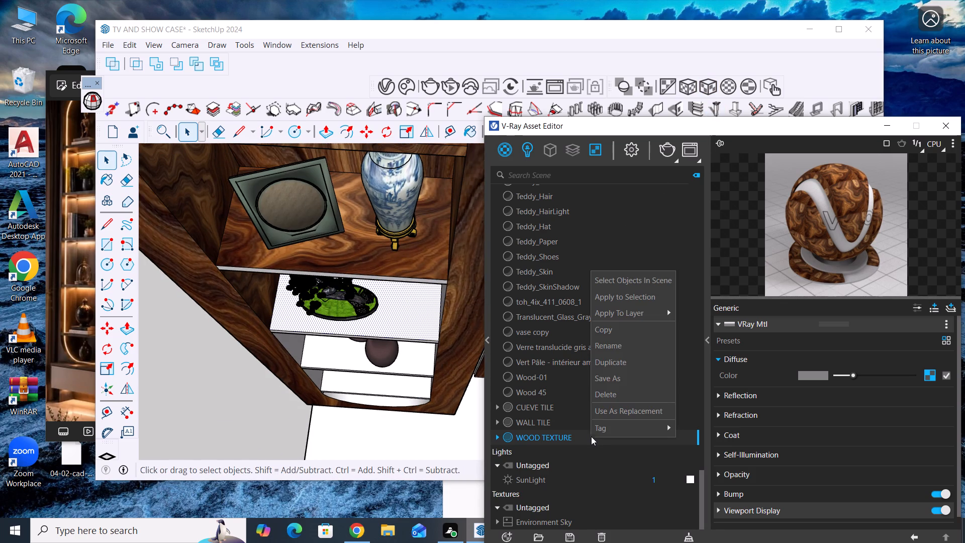
pyautogui.click(635, 299)
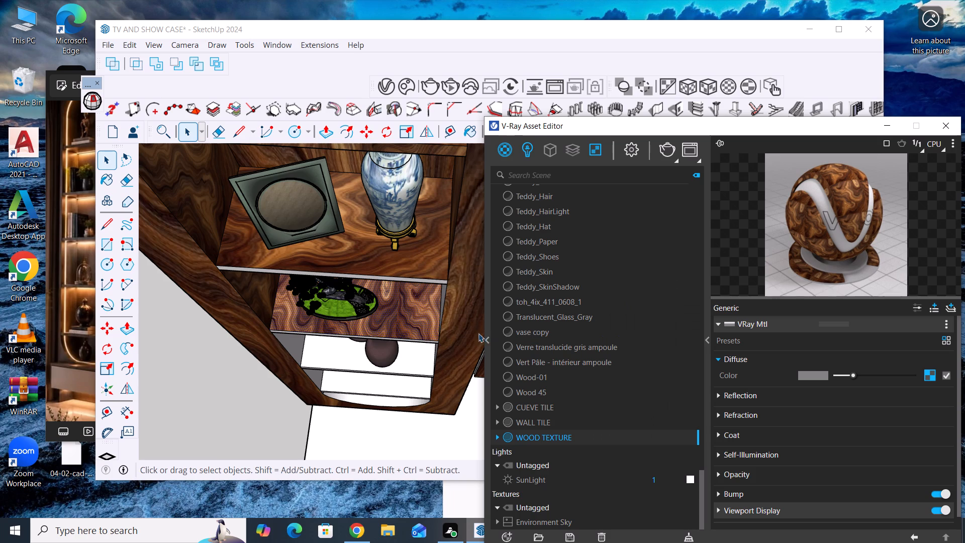
pyautogui.click(713, 86)
# Apply WOOD TEXTURE to the front edge of the shelf holding the picture frame and blue vase.
pyautogui.moveTo(451, 362); pyautogui.dragTo(460, 273, button='middle')
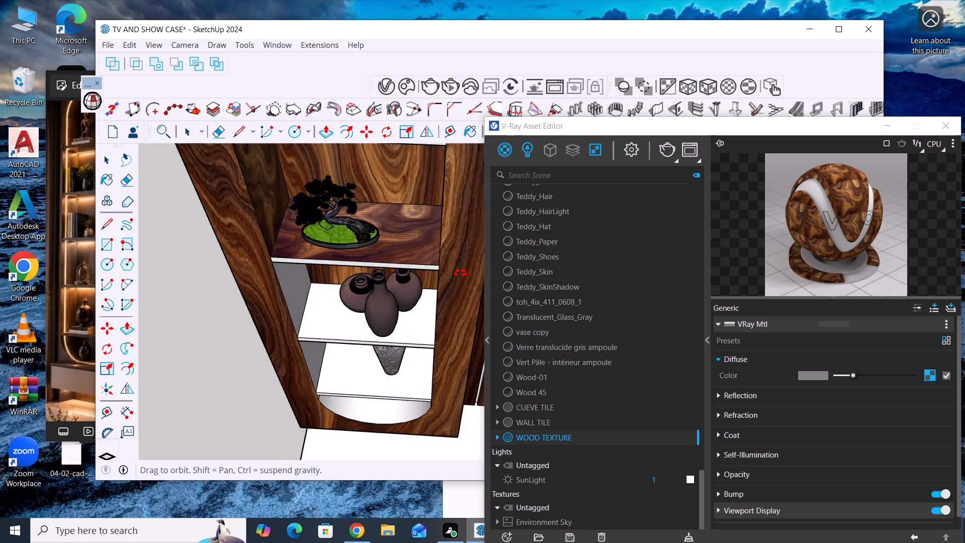
pyautogui.moveTo(460, 273); pyautogui.dragTo(411, 347, button='middle')
pyautogui.scroll(-5, 409, 349)
pyautogui.moveTo(397, 361); pyautogui.dragTo(420, 255, button='middle')
pyautogui.scroll(4, 363, 272)
pyautogui.scroll(-5, 337, 391)
pyautogui.moveTo(322, 376); pyautogui.dragTo(363, 338, button='middle')
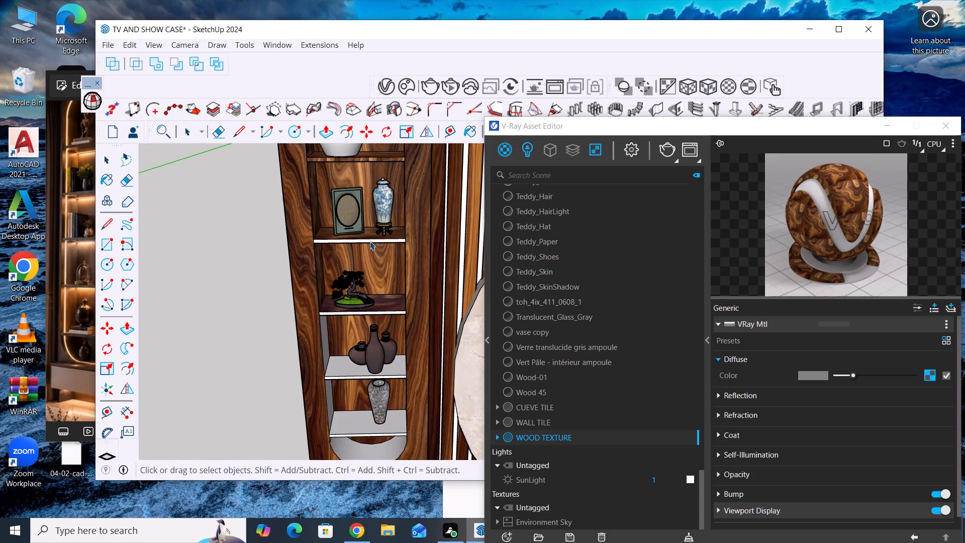
pyautogui.scroll(9, 370, 241)
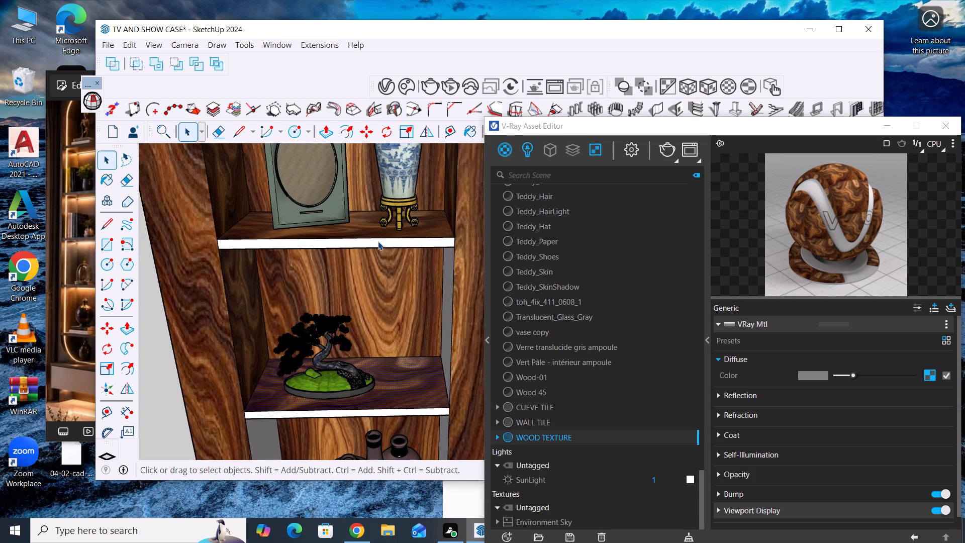
pyautogui.click(378, 241)
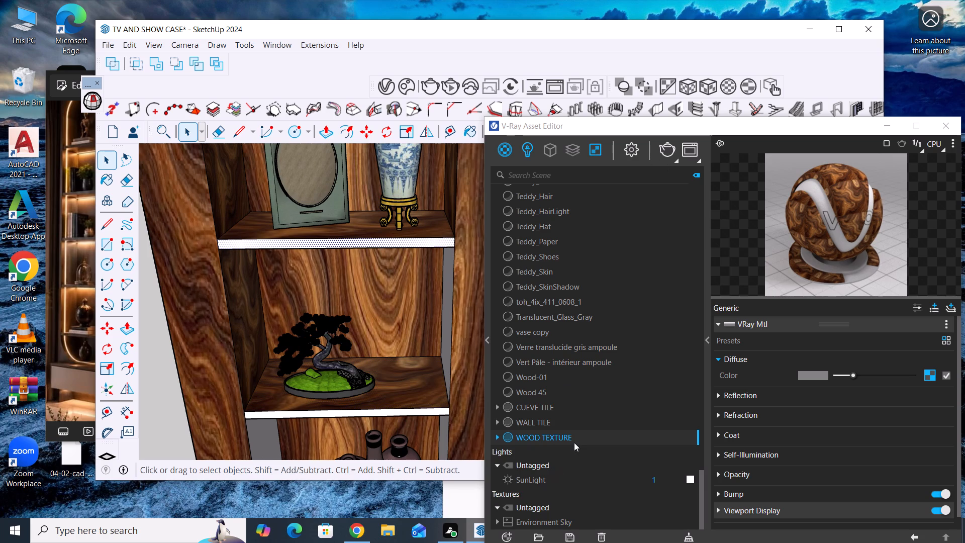
pyautogui.rightClick(577, 437)
pyautogui.click(641, 301)
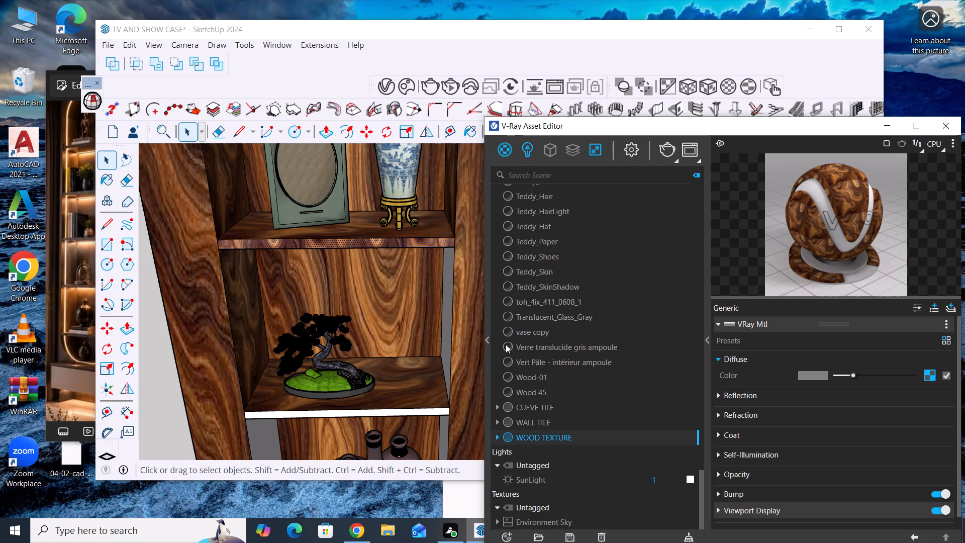
pyautogui.scroll(-9, 388, 299)
pyautogui.click(231, 328)
# Select the top face of the wooden showcase cabinet.
pyautogui.scroll(-6, 277, 346)
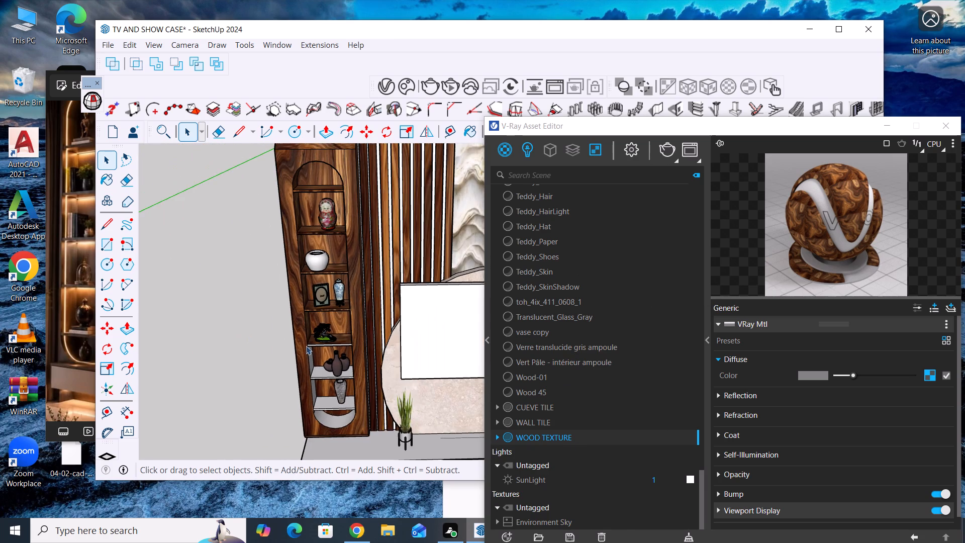
pyautogui.moveTo(355, 332); pyautogui.dragTo(399, 394, button='middle')
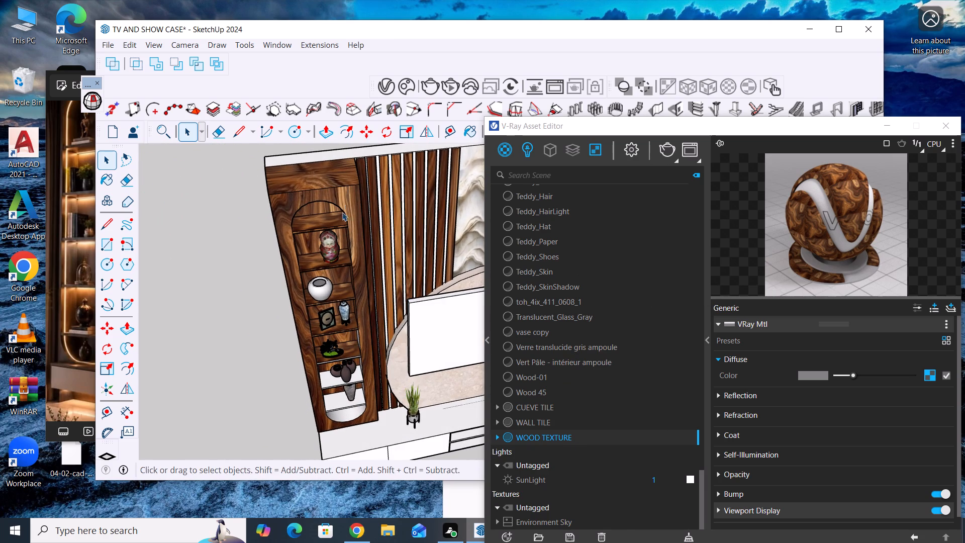
pyautogui.moveTo(352, 222); pyautogui.dragTo(353, 379, button='middle')
pyautogui.click(334, 339)
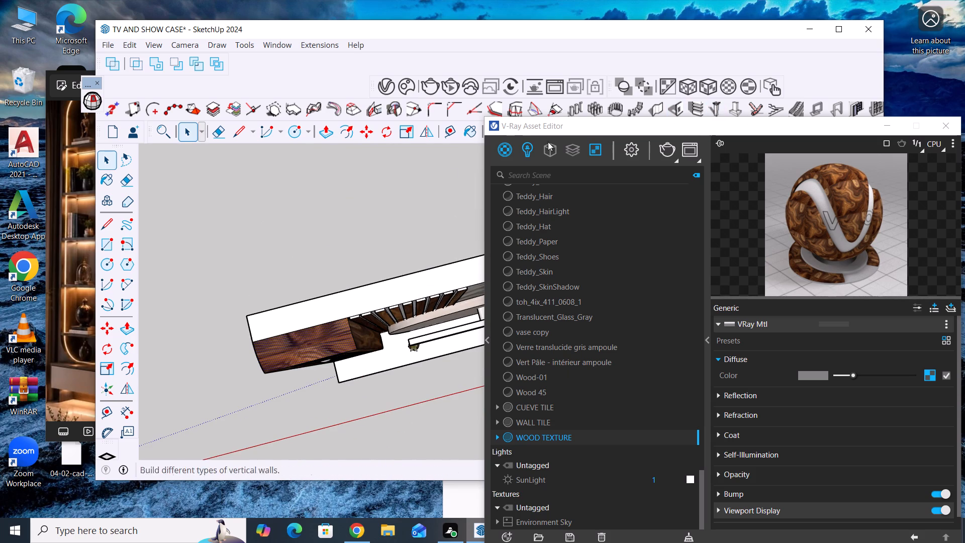
# Apply WOOD TEXTURE to the front edge of the showcase shelf holding the bonsai.
pyautogui.click(350, 230)
pyautogui.scroll(-6, 364, 181)
pyautogui.moveTo(371, 312); pyautogui.dragTo(343, 101, button='middle')
pyautogui.moveTo(341, 279); pyautogui.dragTo(472, 270, button='middle')
pyautogui.scroll(-3, 323, 291)
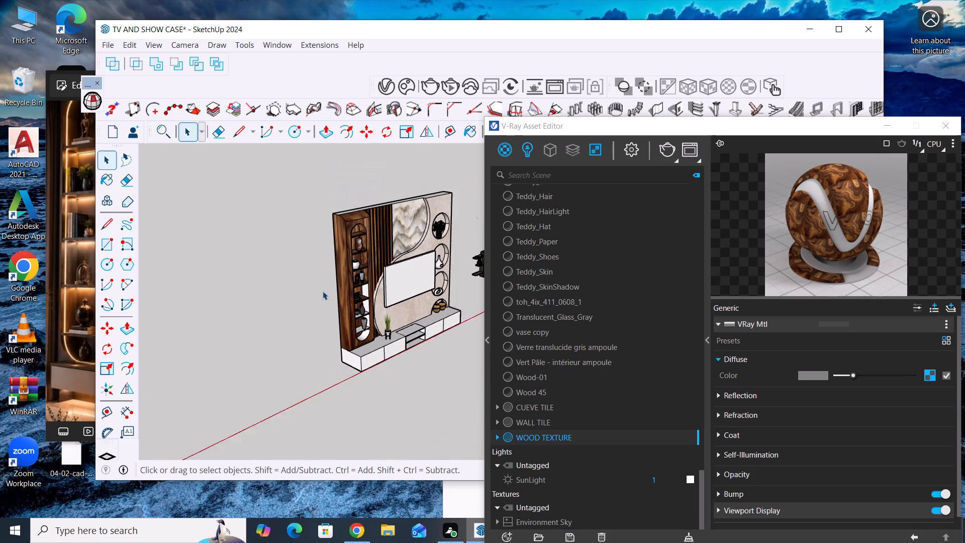
pyautogui.scroll(-2, 323, 291)
pyautogui.moveTo(380, 348); pyautogui.dragTo(312, 300, button='middle')
pyautogui.scroll(6, 312, 300)
pyautogui.moveTo(342, 359); pyautogui.dragTo(389, 390, button='middle')
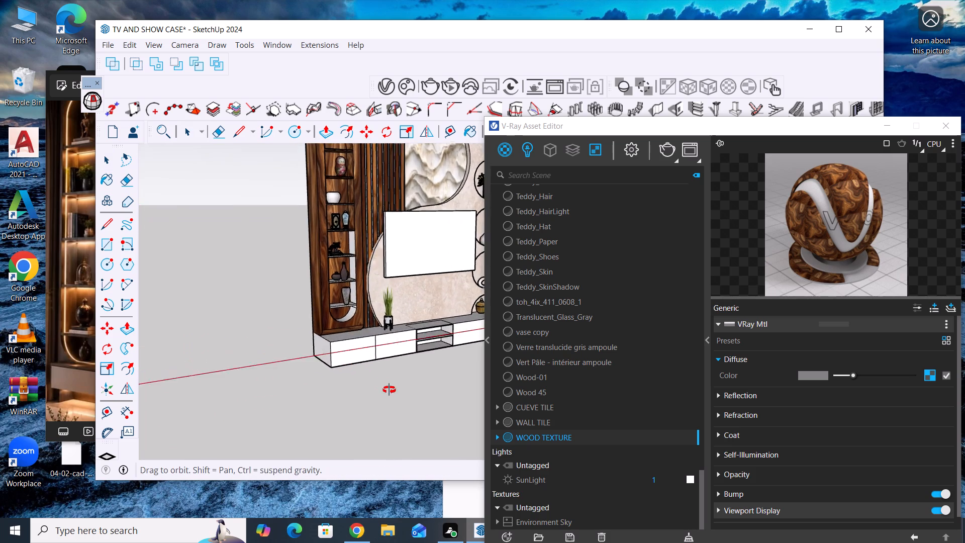
pyautogui.moveTo(389, 390); pyautogui.dragTo(400, 392, button='middle')
pyautogui.scroll(6, 372, 340)
pyautogui.moveTo(387, 369); pyautogui.dragTo(263, 374, button='middle')
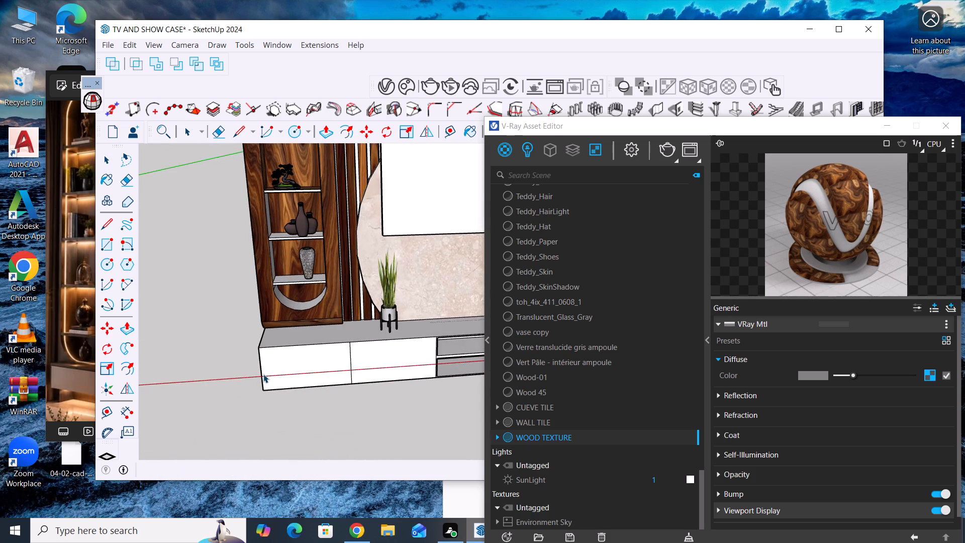
pyautogui.scroll(4, 331, 313)
pyautogui.moveTo(328, 365); pyautogui.dragTo(331, 401, button='middle')
pyautogui.scroll(1, 261, 274)
pyautogui.moveTo(230, 279); pyautogui.dragTo(140, 282, button='middle')
pyautogui.scroll(-11, 294, 332)
pyautogui.moveTo(285, 249); pyautogui.dragTo(265, 217, button='middle')
pyautogui.scroll(4, 283, 271)
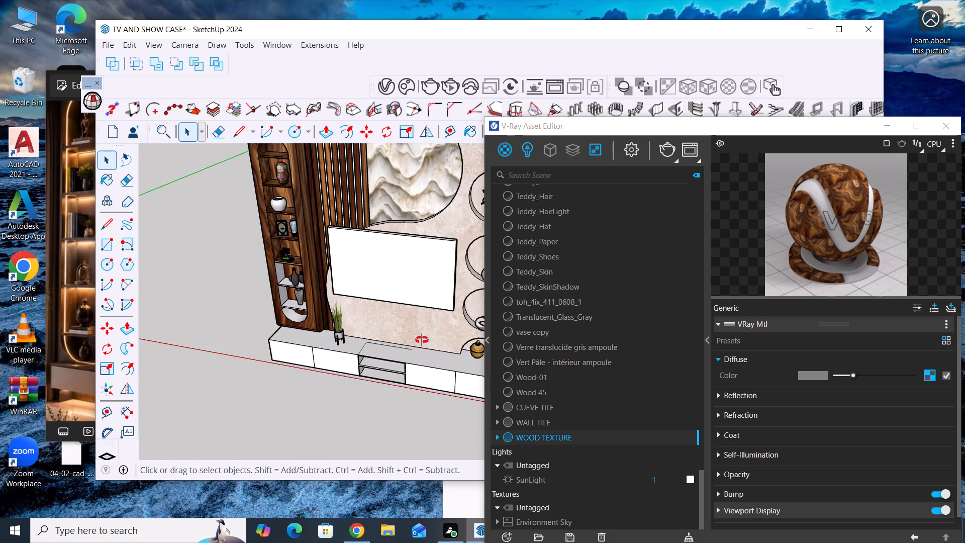
pyautogui.scroll(-4, 398, 385)
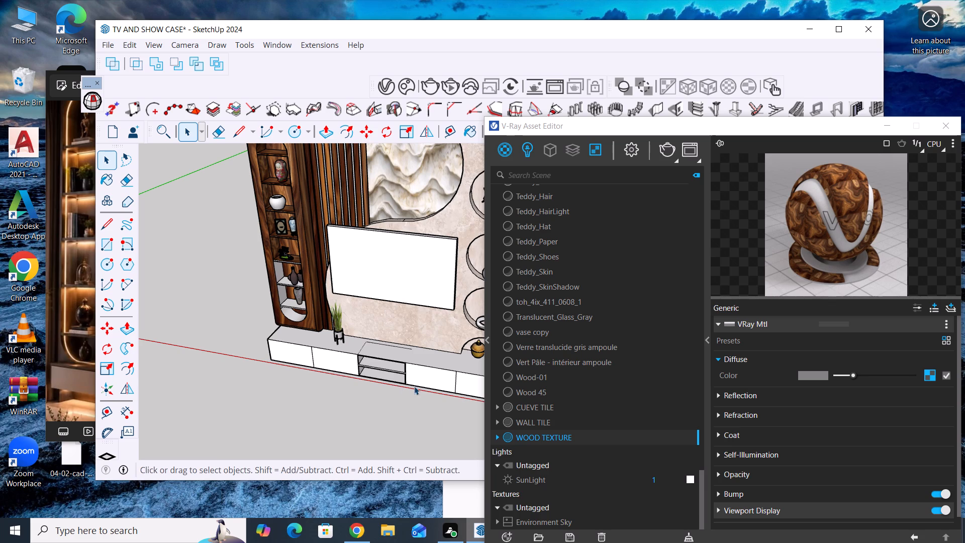
pyautogui.scroll(18, 312, 268)
pyautogui.moveTo(265, 265); pyautogui.dragTo(352, 242, button='middle')
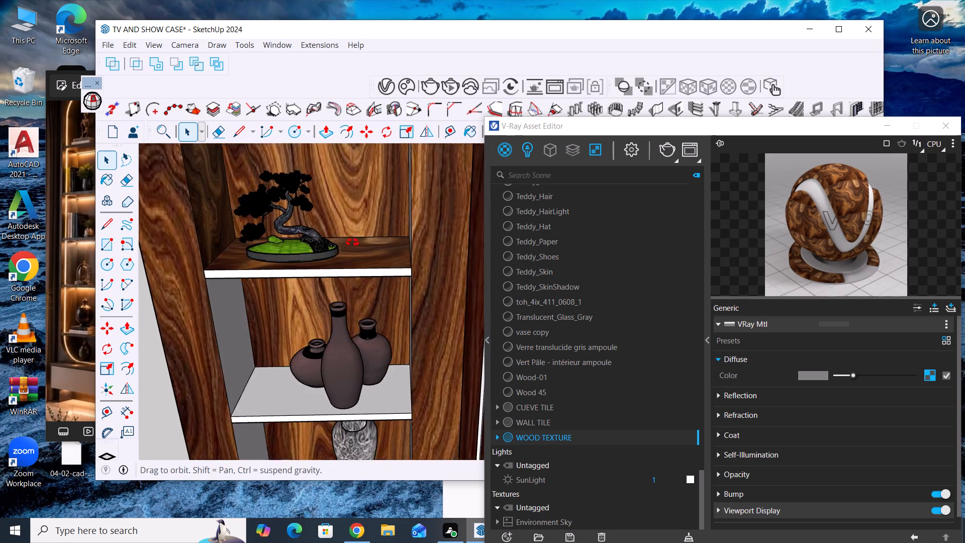
pyautogui.moveTo(352, 242); pyautogui.dragTo(355, 242, button='middle')
pyautogui.scroll(4, 250, 271)
pyautogui.click(269, 281)
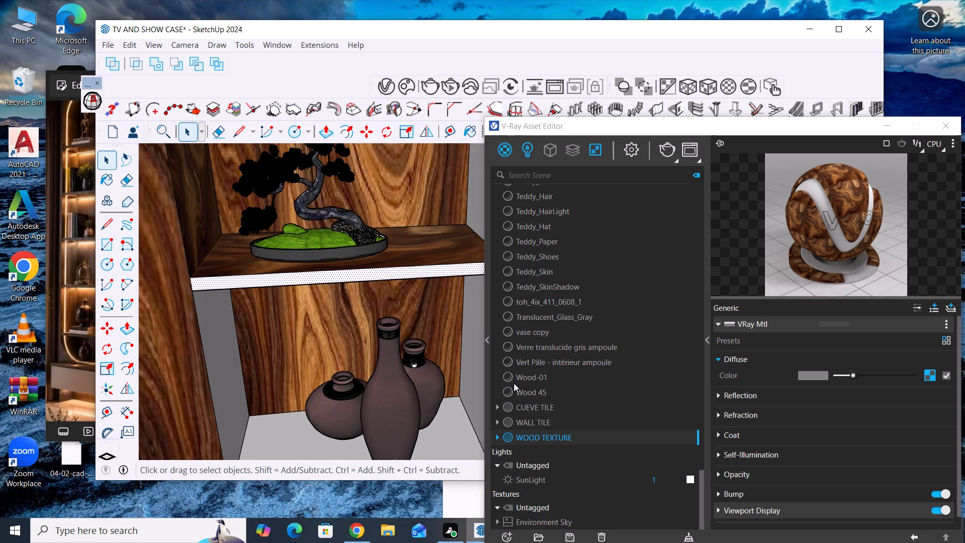
pyautogui.rightClick(552, 435)
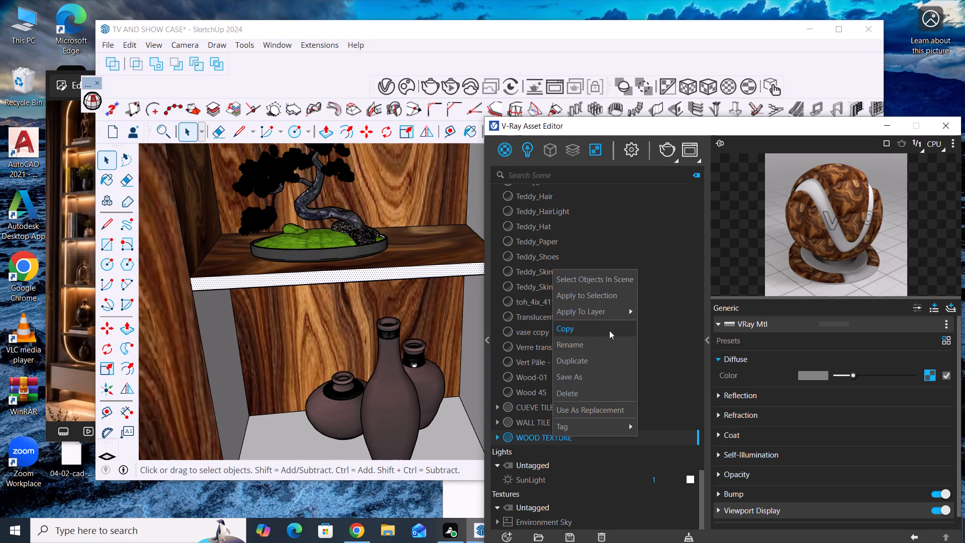
pyautogui.click(611, 297)
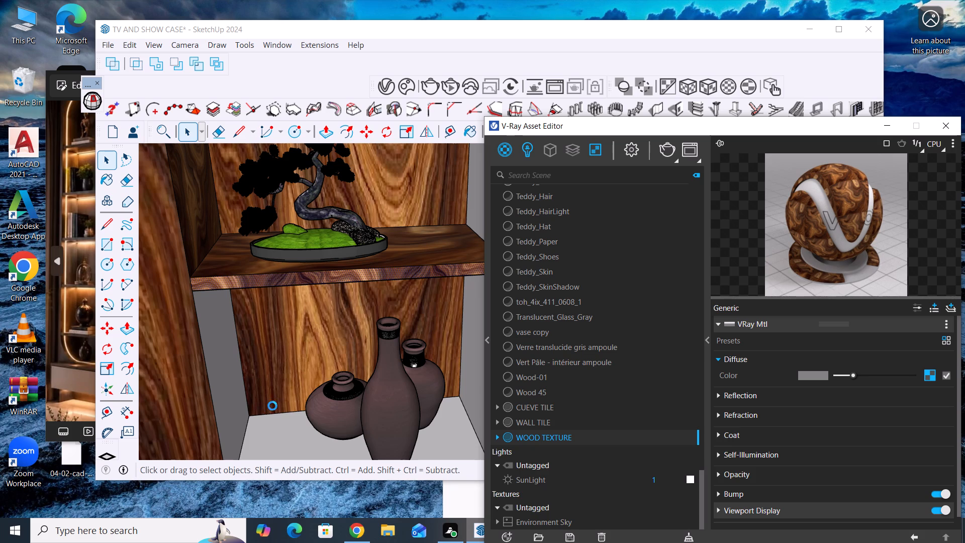
# Apply WOOD TEXTURE with cubic projection to the inner side face farthest from the TV in the brown vases' compartment.
pyautogui.scroll(-3, 280, 373)
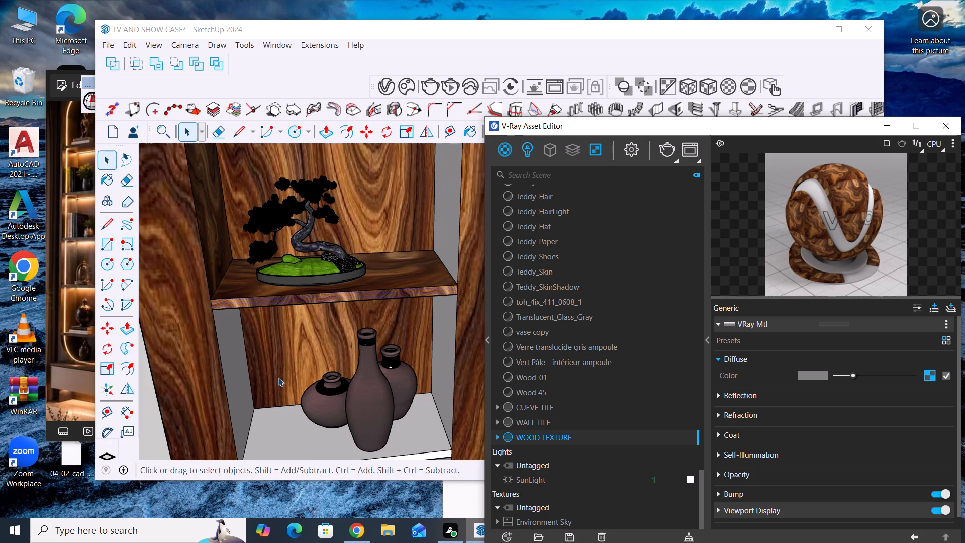
pyautogui.scroll(-3, 278, 358)
pyautogui.moveTo(310, 365); pyautogui.dragTo(243, 348, button='middle')
pyautogui.scroll(4, 249, 352)
pyautogui.click(263, 336)
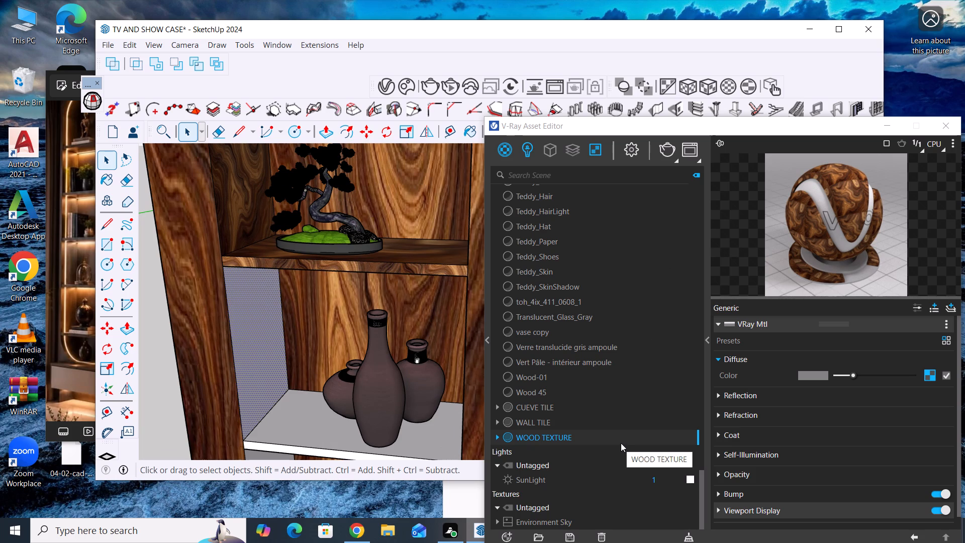
pyautogui.rightClick(581, 436)
pyautogui.click(626, 295)
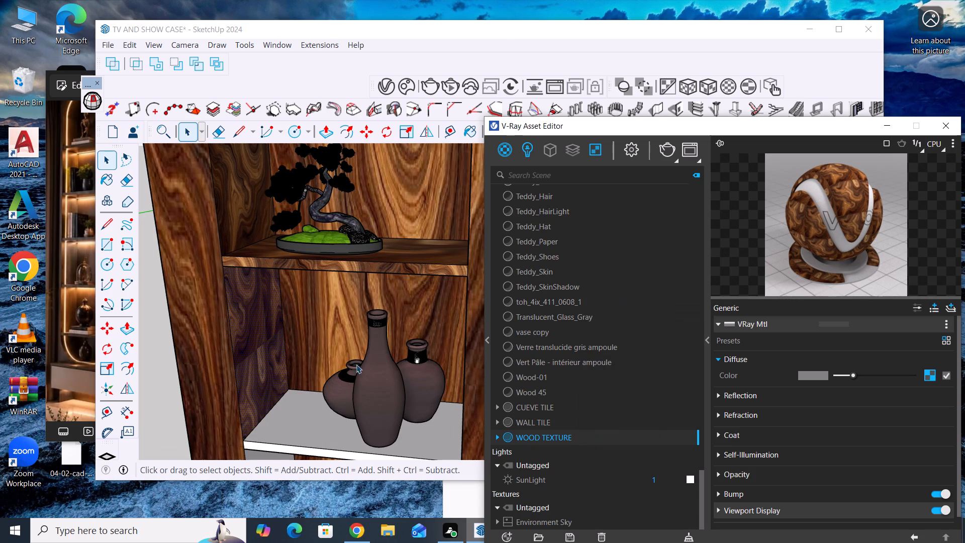
pyautogui.click(710, 83)
# Apply WOOD TEXTURE with cubic projection to the TV-side inner face of the bonsai compartment.
pyautogui.scroll(-4, 353, 347)
pyautogui.moveTo(344, 372); pyautogui.dragTo(474, 398, button='middle')
pyautogui.scroll(1, 349, 375)
pyautogui.scroll(-6, 309, 343)
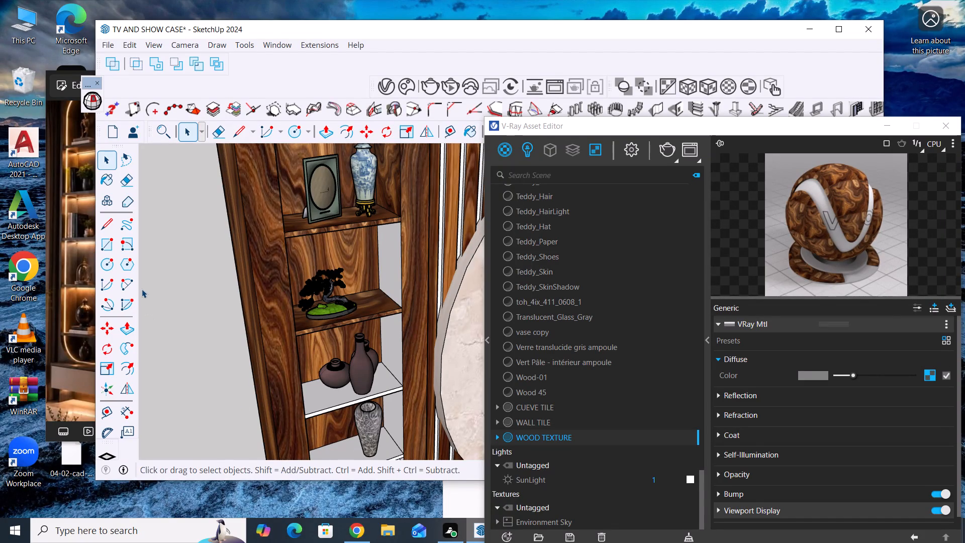
pyautogui.scroll(-4, 219, 328)
pyautogui.moveTo(271, 367); pyautogui.dragTo(371, 347, button='middle')
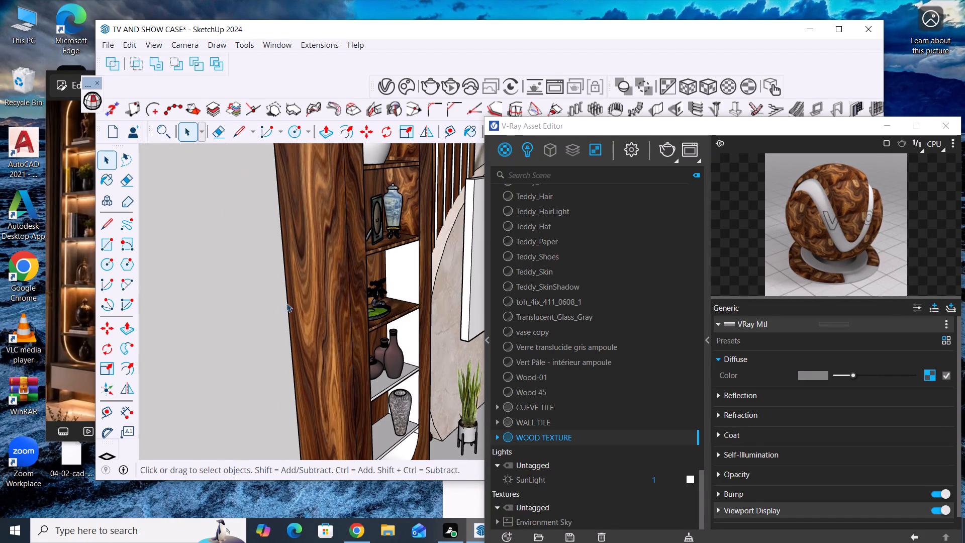
pyautogui.scroll(-3, 201, 298)
pyautogui.scroll(3, 350, 304)
pyautogui.scroll(4, 401, 290)
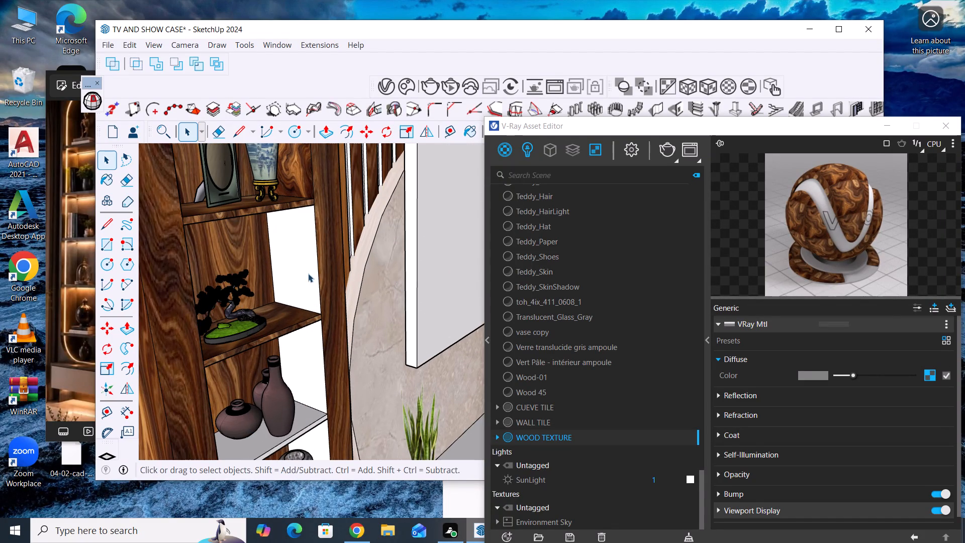
pyautogui.click(301, 260)
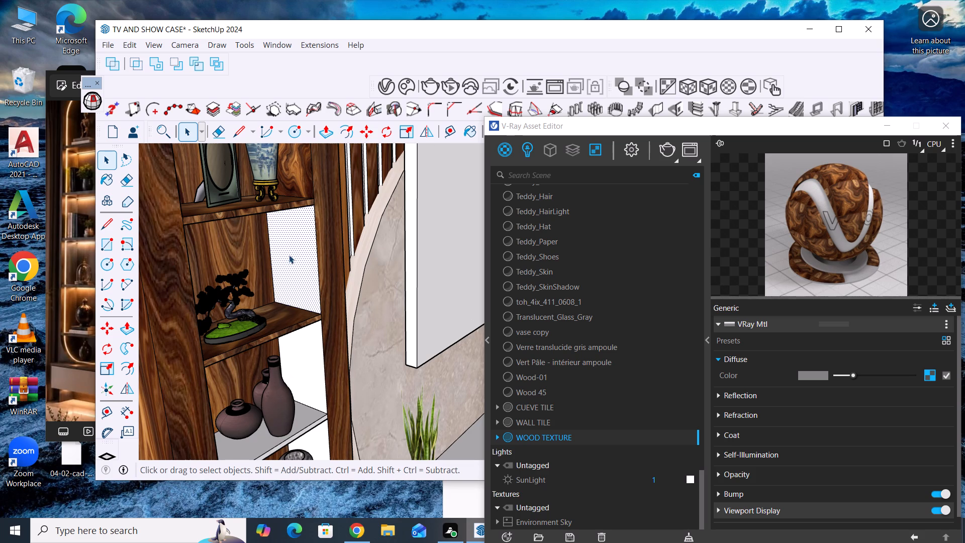
pyautogui.click(706, 88)
pyautogui.rightClick(598, 440)
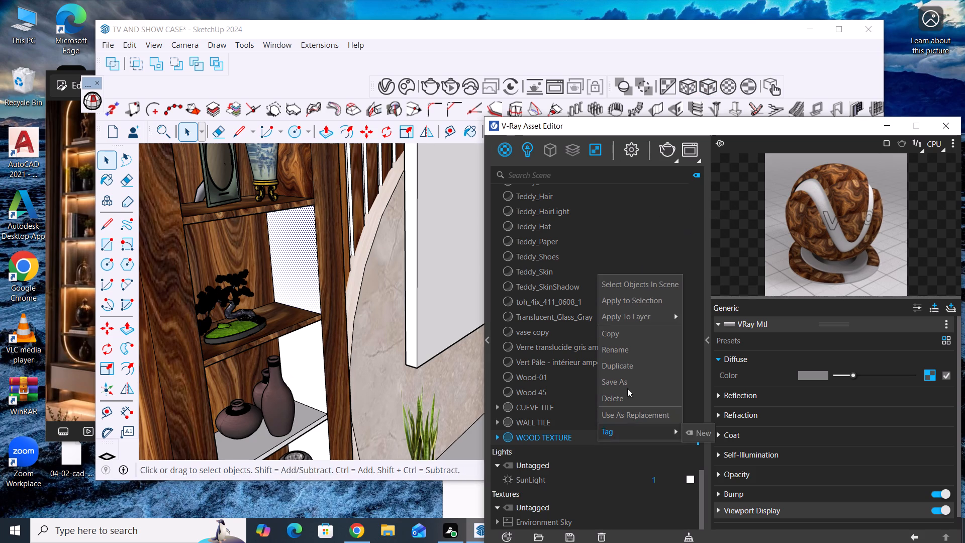
pyautogui.click(647, 303)
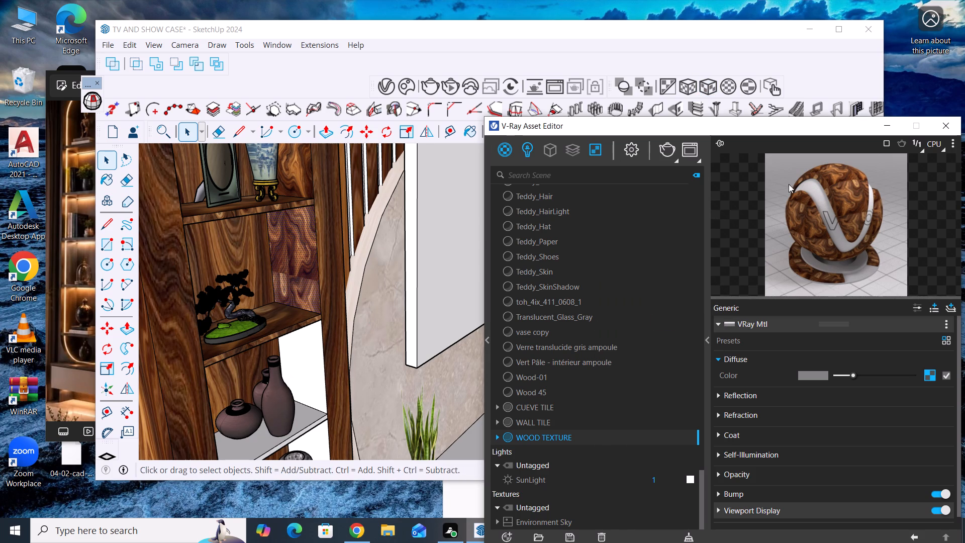
pyautogui.click(710, 87)
# Apply WOOD TEXTURE with cubic projection to the TV-side inner face of the compartment holding the brown vases.
pyautogui.scroll(-5, 288, 308)
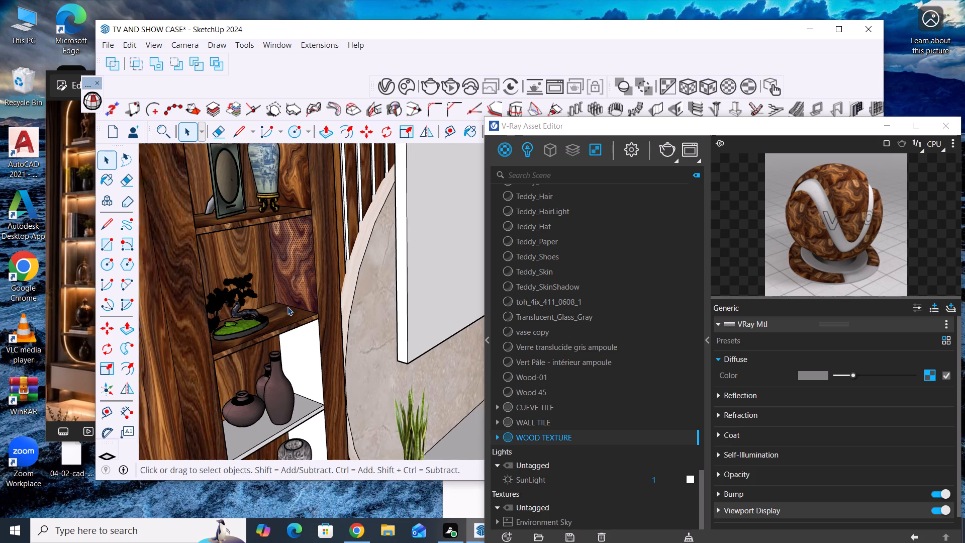
pyautogui.moveTo(286, 379); pyautogui.dragTo(258, 338, button='middle')
pyautogui.scroll(4, 252, 380)
pyautogui.scroll(-5, 335, 354)
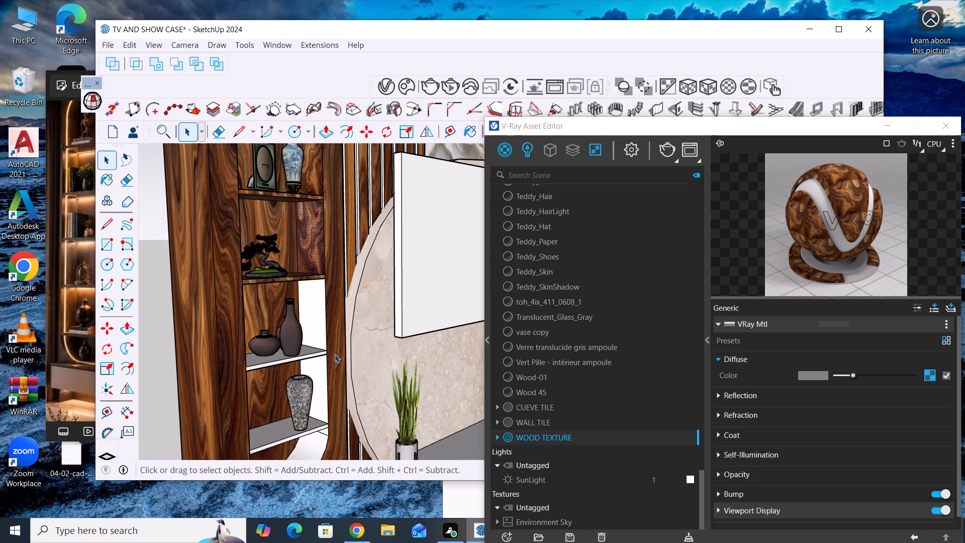
pyautogui.scroll(-4, 335, 354)
pyautogui.click(197, 361)
pyautogui.scroll(4, 337, 360)
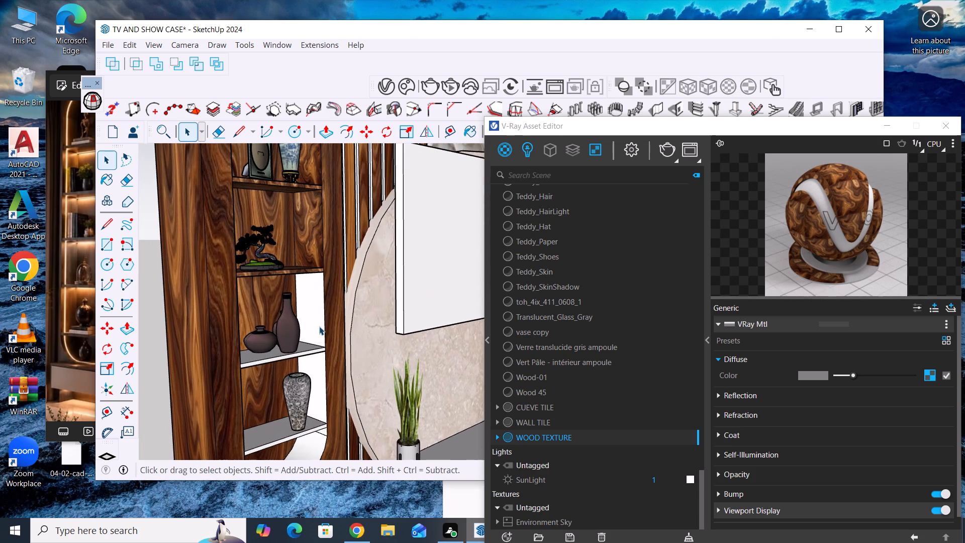
pyautogui.click(315, 316)
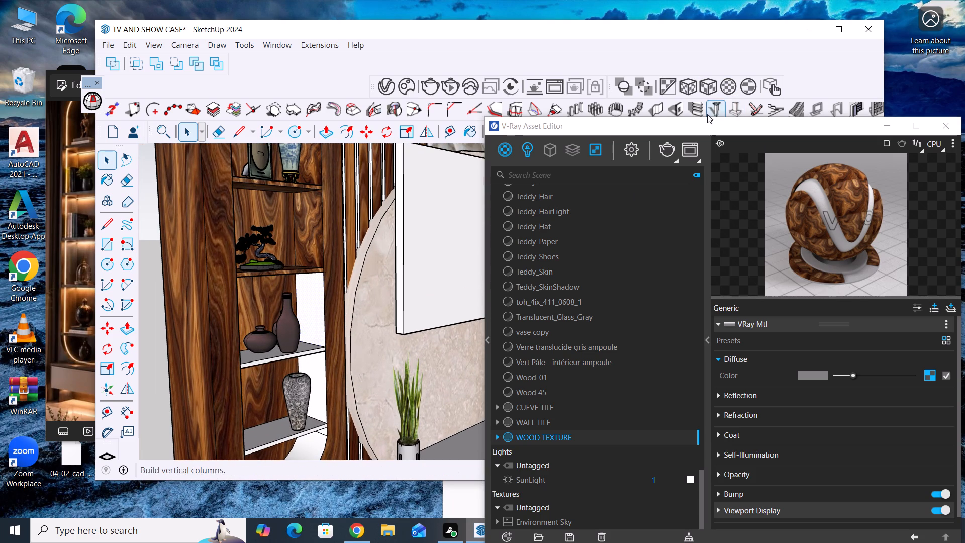
pyautogui.rightClick(632, 437)
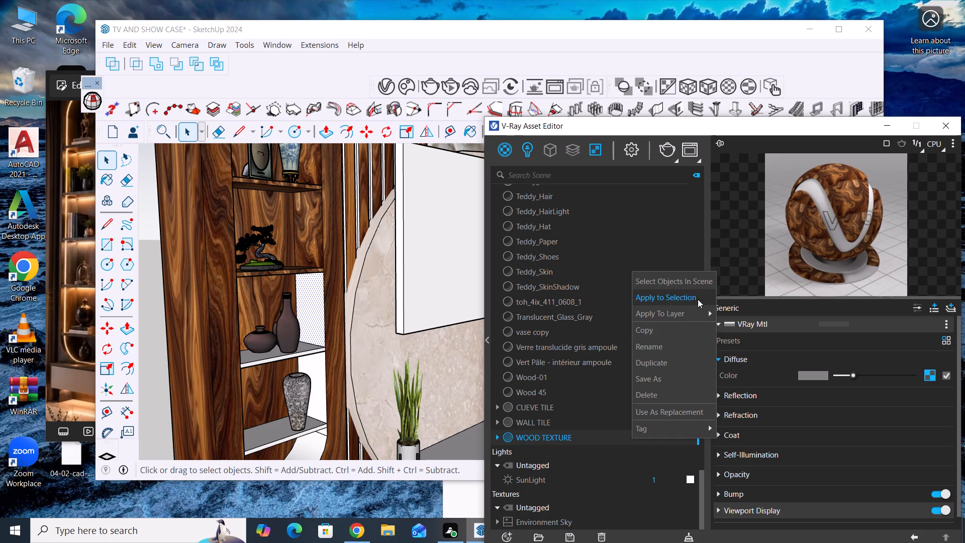
pyautogui.click(698, 299)
pyautogui.click(704, 83)
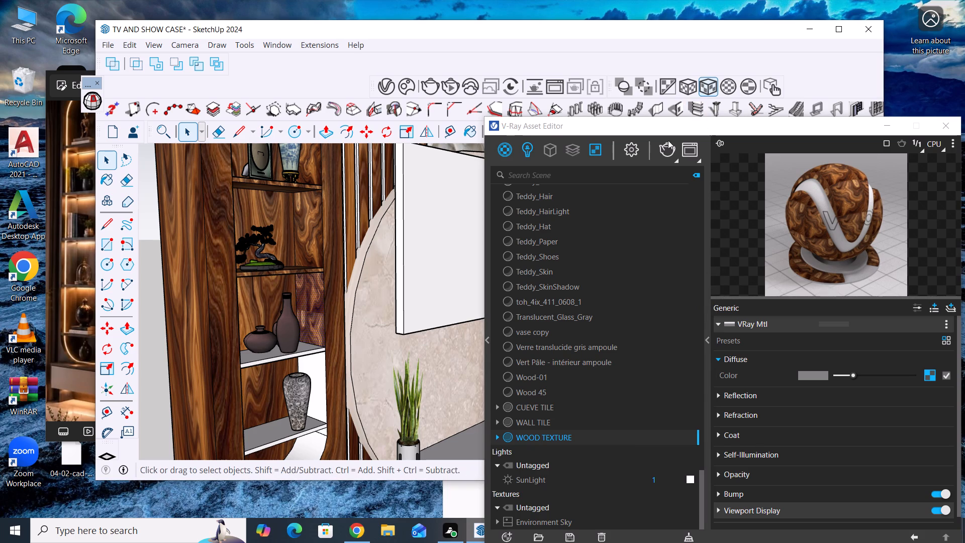
# Apply WOOD TEXTURE with cubic projection to the TV-side inner face of the compartment holding the grey patterned vase.
pyautogui.scroll(-5, 340, 176)
pyautogui.moveTo(322, 381); pyautogui.dragTo(313, 393, button='middle')
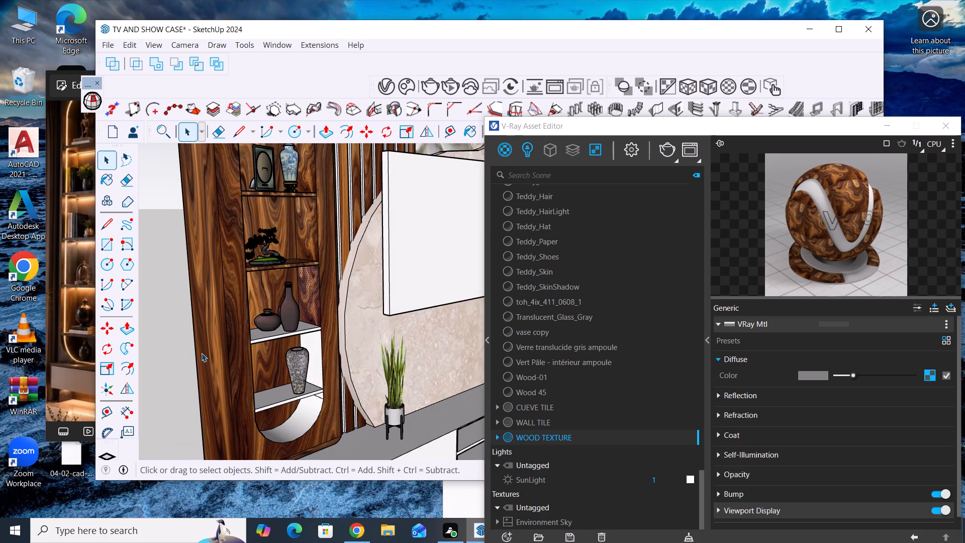
pyautogui.click(188, 341)
pyautogui.scroll(-4, 365, 217)
pyautogui.scroll(5, 319, 346)
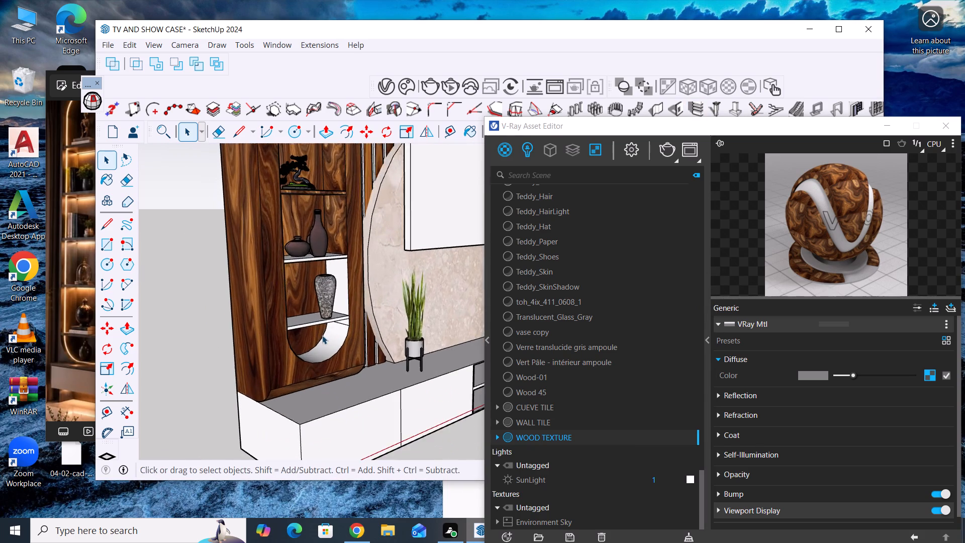
pyautogui.scroll(4, 322, 335)
pyautogui.click(346, 255)
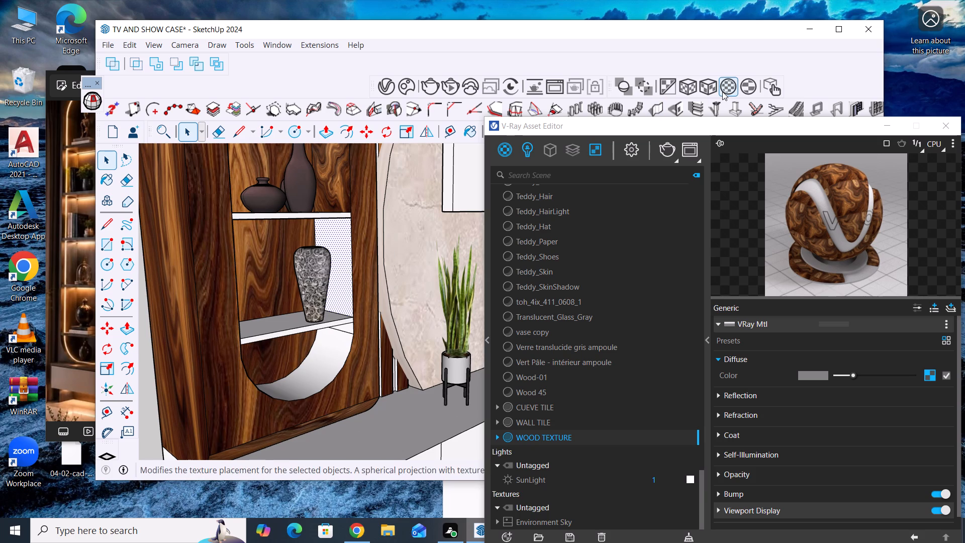
pyautogui.rightClick(577, 438)
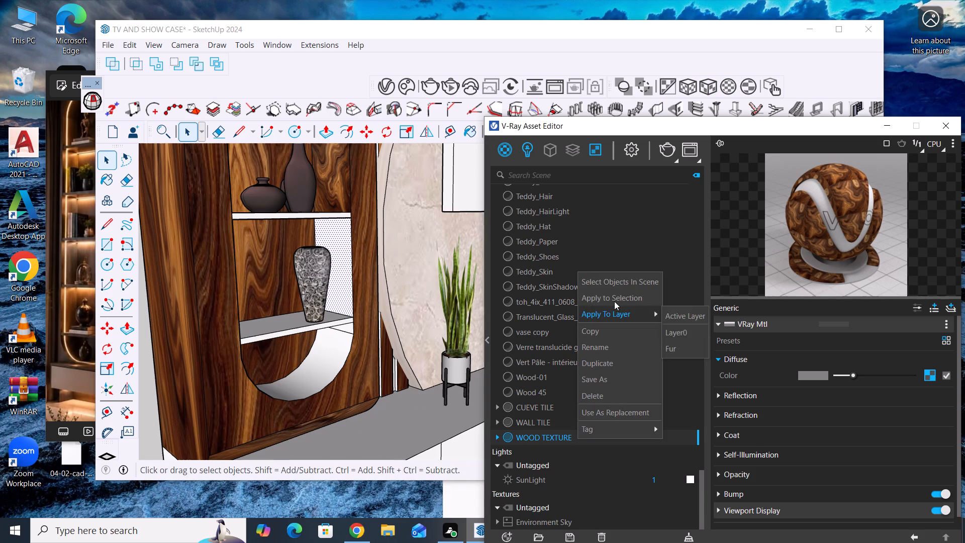
pyautogui.click(615, 300)
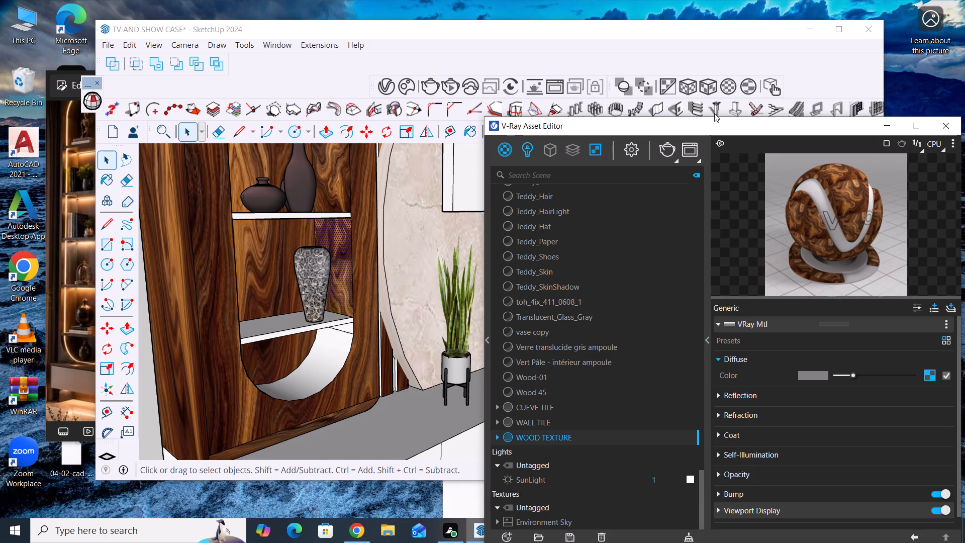
pyautogui.click(710, 86)
# Apply WOOD TEXTURE with cubic projection to the top face of the shelf beneath the brown vases.
pyautogui.scroll(-7, 459, 281)
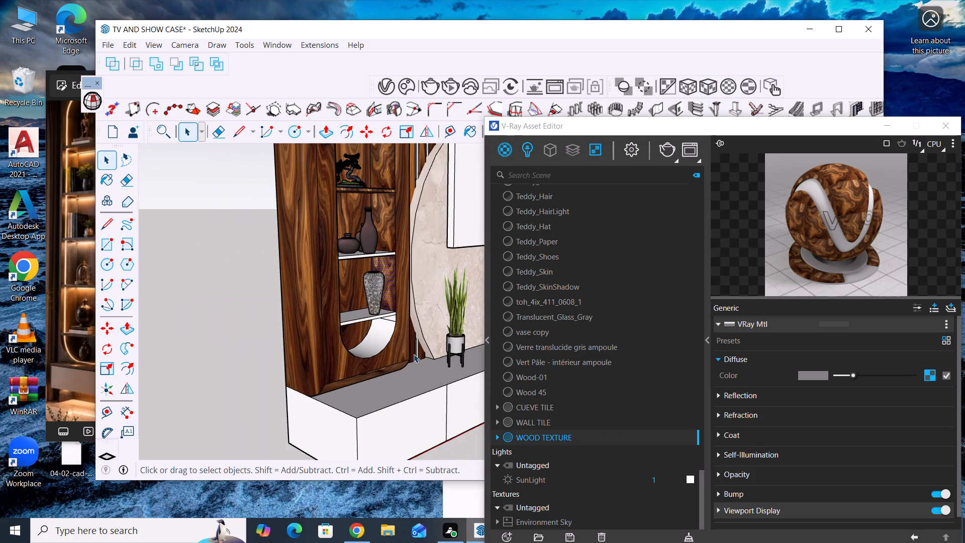
pyautogui.moveTo(414, 354); pyautogui.dragTo(325, 414, button='middle')
pyautogui.moveTo(327, 399); pyautogui.dragTo(304, 434, button='middle')
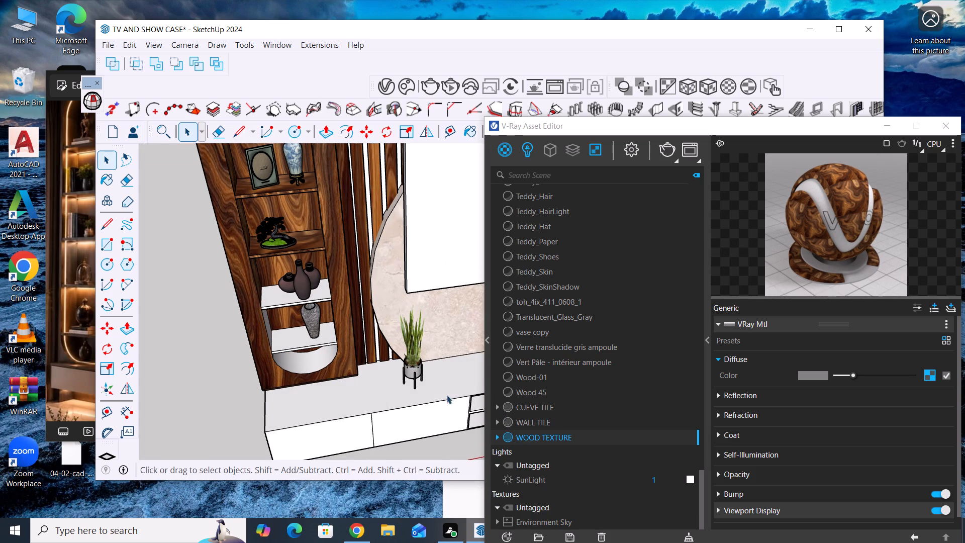
pyautogui.scroll(3, 294, 297)
pyautogui.moveTo(412, 316); pyautogui.dragTo(344, 334, button='middle')
pyautogui.scroll(4, 278, 268)
pyautogui.click(264, 278)
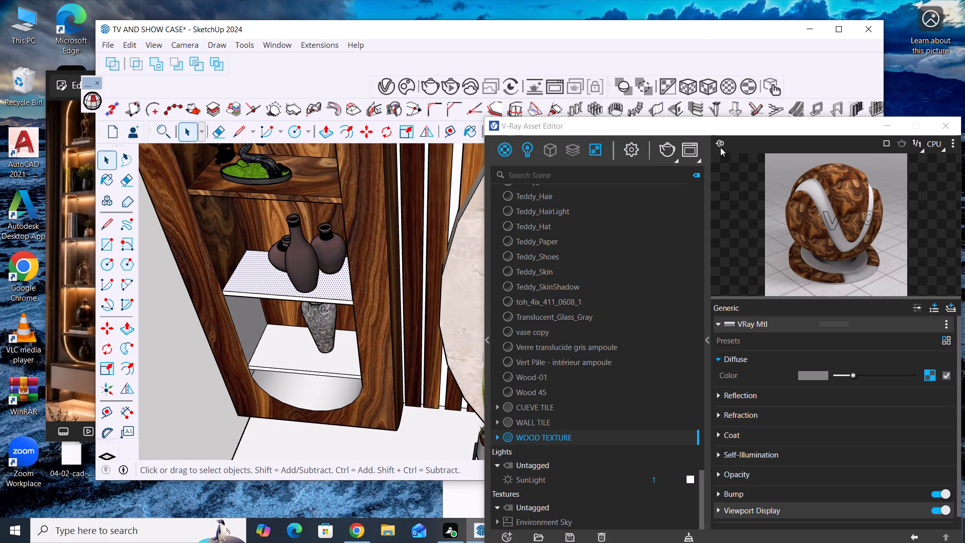
pyautogui.rightClick(619, 435)
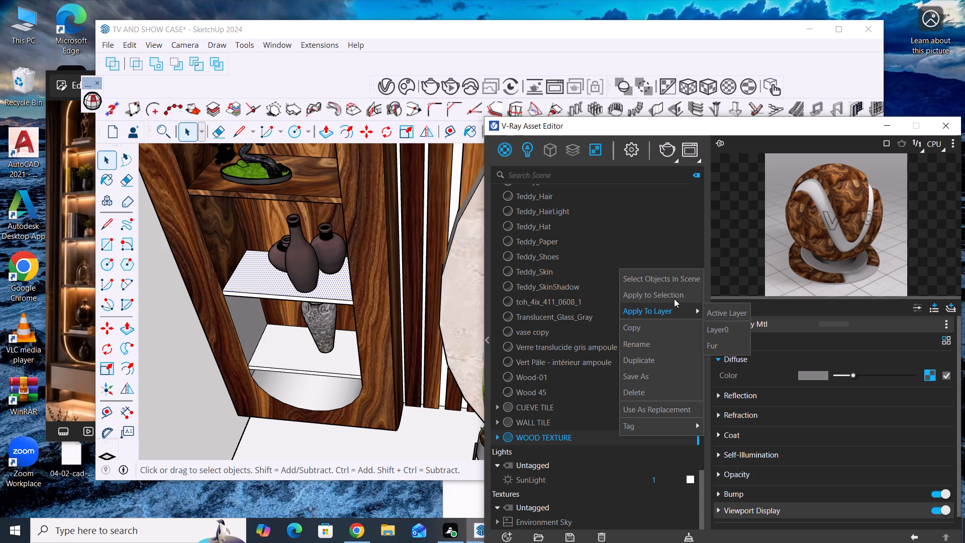
pyautogui.click(677, 295)
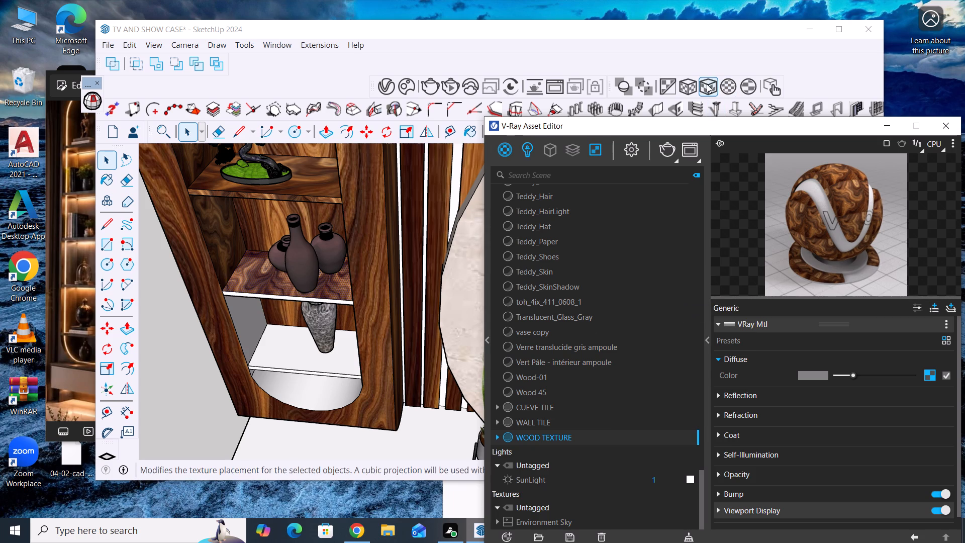
pyautogui.click(702, 84)
# Apply WOOD TEXTURE to the front edge of the shelf beneath the brown vases.
pyautogui.scroll(-3, 284, 328)
pyautogui.moveTo(298, 323); pyautogui.dragTo(322, 270, button='middle')
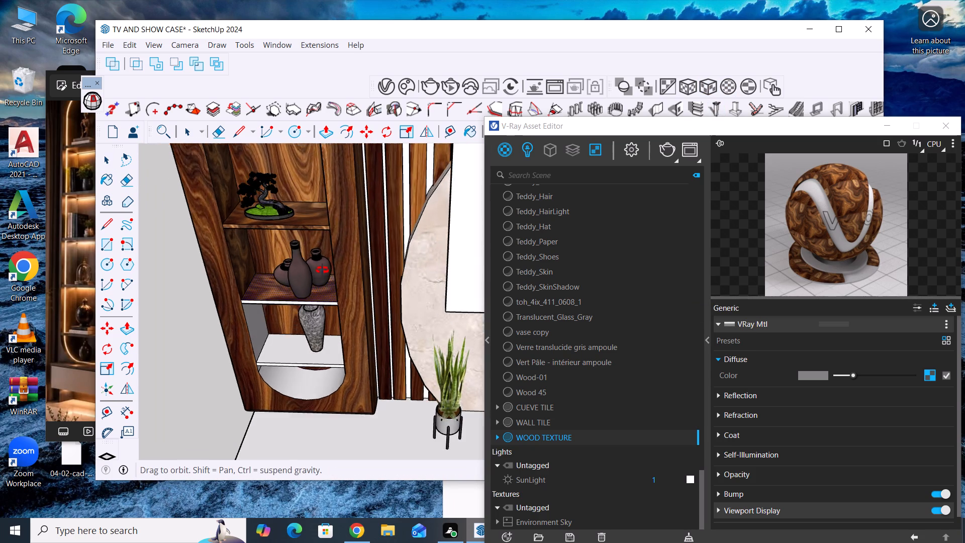
pyautogui.moveTo(322, 270); pyautogui.dragTo(327, 252, button='middle')
pyautogui.scroll(3, 247, 291)
pyautogui.click(187, 298)
pyautogui.scroll(3, 299, 277)
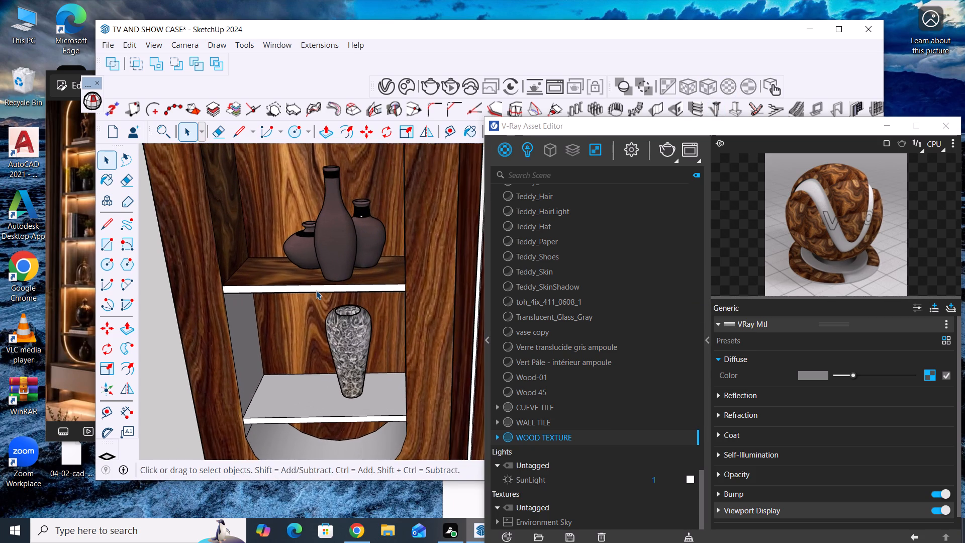
pyautogui.scroll(3, 316, 291)
pyautogui.click(321, 288)
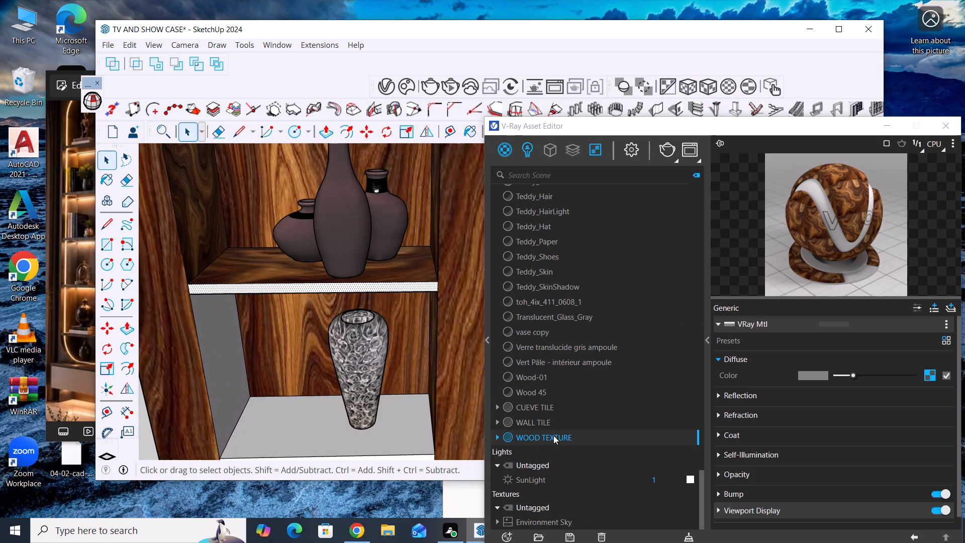
pyautogui.rightClick(553, 435)
pyautogui.click(602, 292)
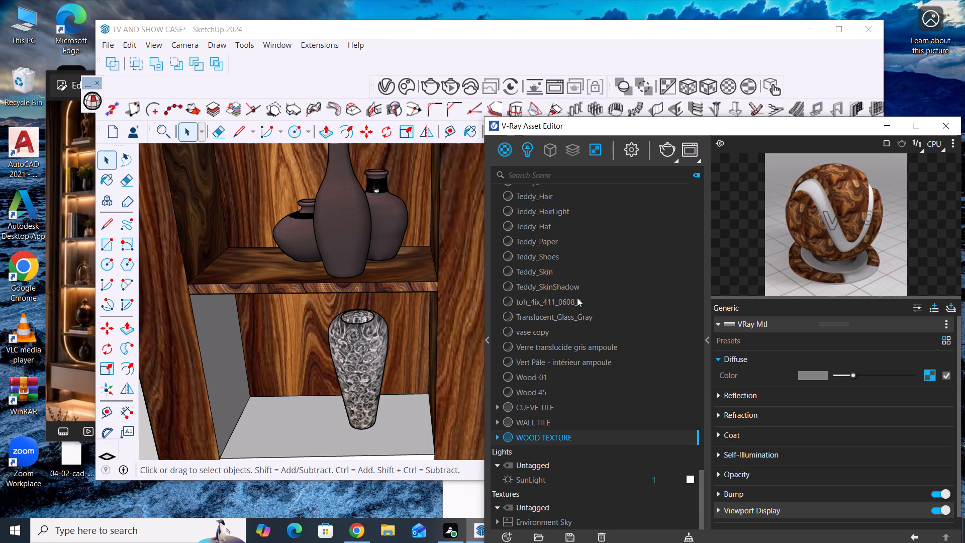
# Apply WOOD TEXTURE with cubic projection to the underside of the shelf holding the brown vases.
pyautogui.scroll(-2, 367, 357)
pyautogui.moveTo(365, 364); pyautogui.dragTo(413, 194, button='middle')
pyautogui.click(407, 229)
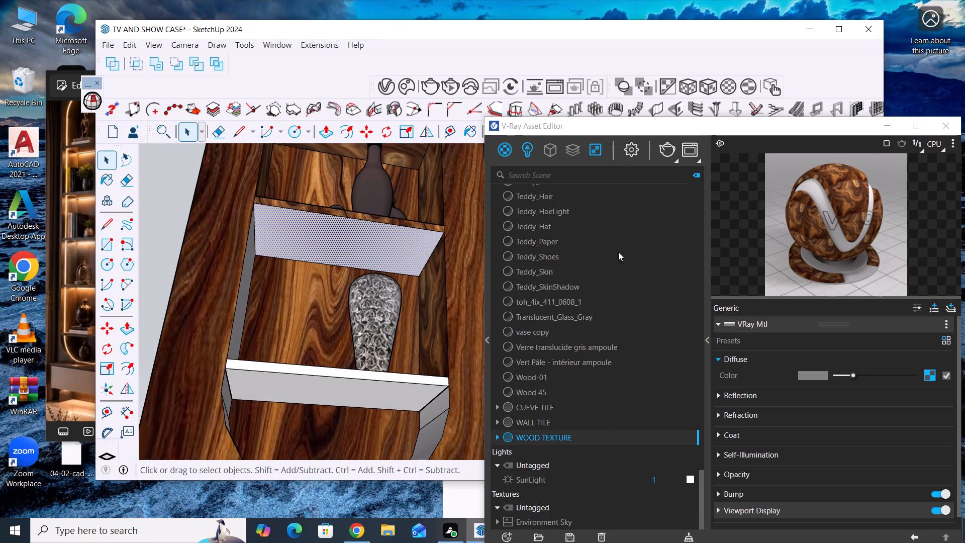
pyautogui.rightClick(568, 435)
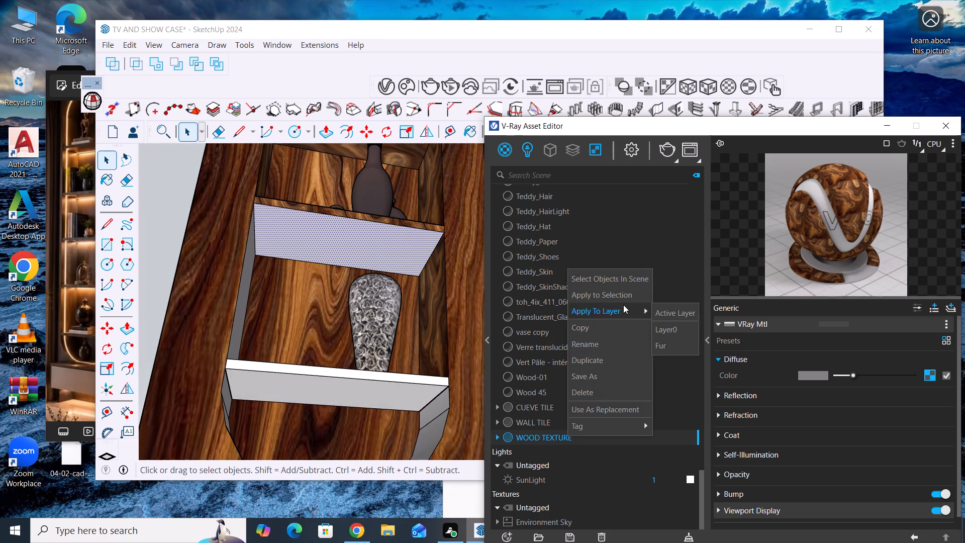
pyautogui.click(626, 297)
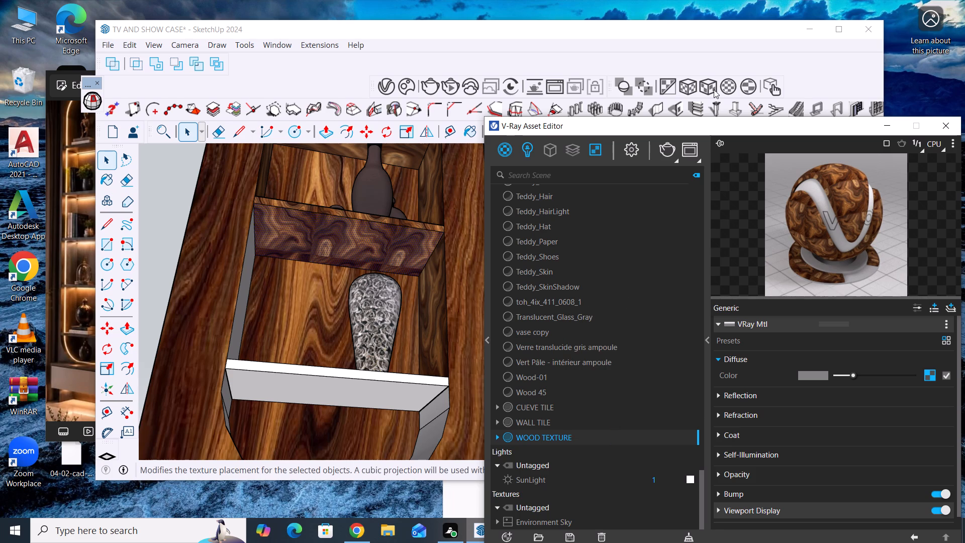
pyautogui.click(712, 84)
# Apply WOOD TEXTURE with cubic projection to the inner side face farthest from the TV in the grey patterned vase's compartment.
pyautogui.scroll(-4, 301, 389)
pyautogui.moveTo(357, 337); pyautogui.dragTo(222, 350, button='middle')
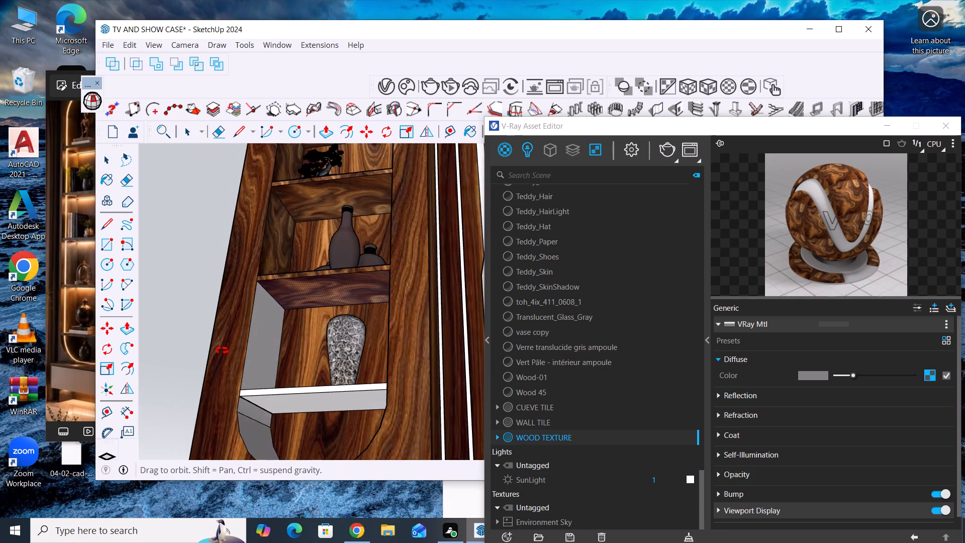
pyautogui.moveTo(222, 350); pyautogui.dragTo(202, 381, button='middle')
pyautogui.click(302, 337)
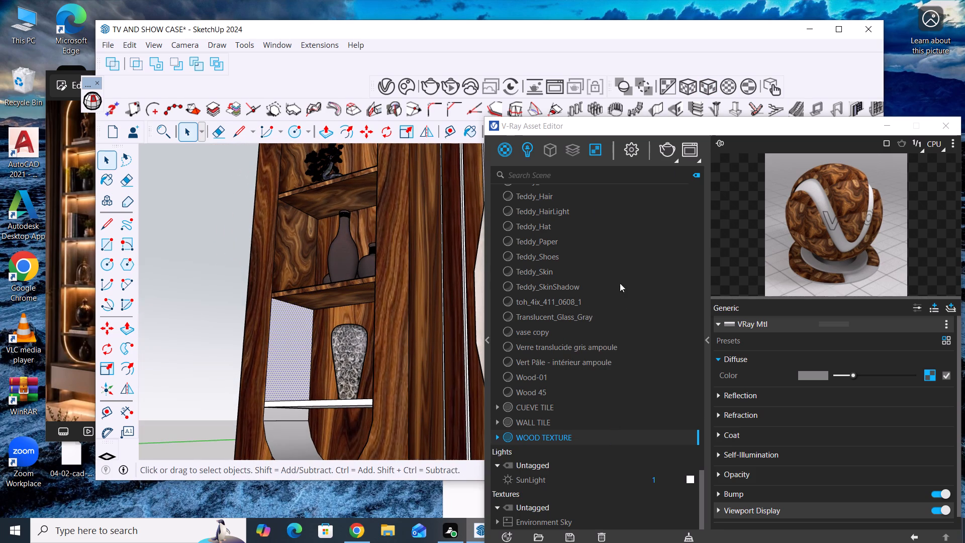
pyautogui.rightClick(592, 435)
pyautogui.click(647, 295)
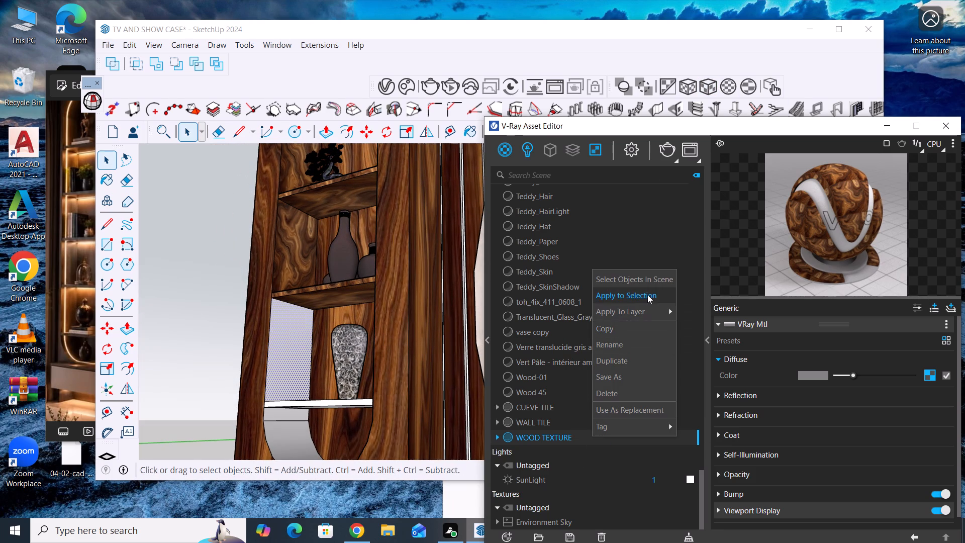
pyautogui.click(714, 83)
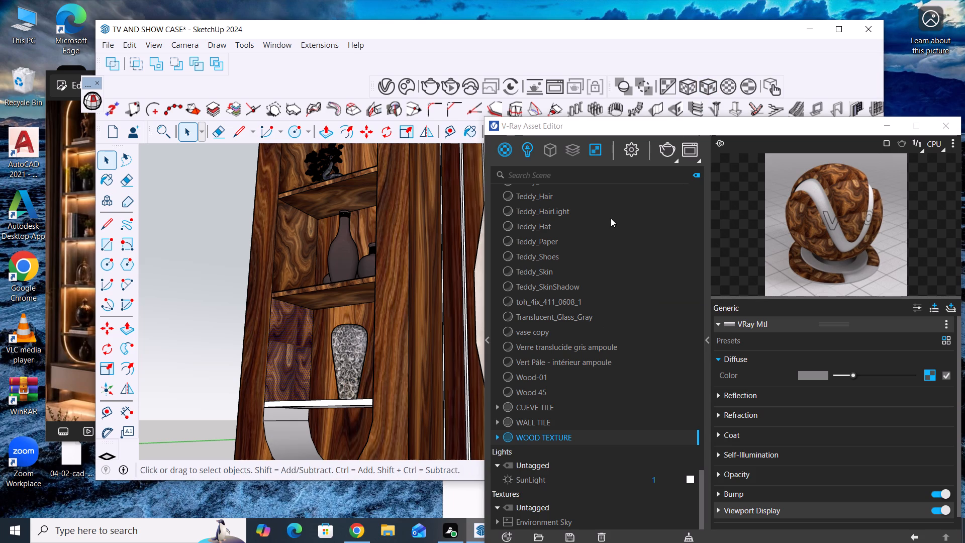
# Apply WOOD TEXTURE with cubic projection to the top face of the shelf beneath the grey patterned vase.
pyautogui.scroll(-4, 517, 291)
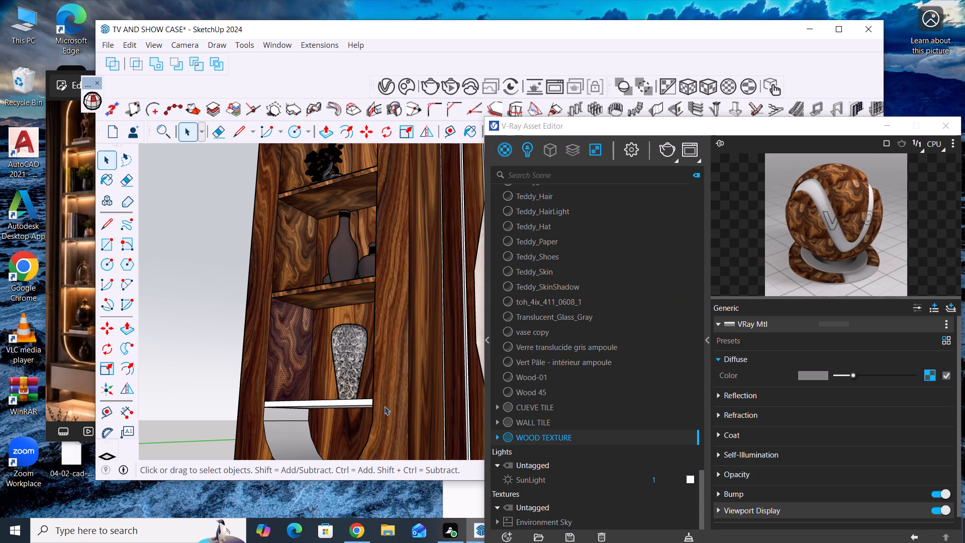
pyautogui.scroll(-8, 392, 395)
pyautogui.moveTo(395, 328); pyautogui.dragTo(389, 376, button='middle')
pyautogui.scroll(-1, 389, 376)
pyautogui.scroll(-5, 412, 308)
pyautogui.moveTo(379, 381); pyautogui.dragTo(408, 460, button='middle')
pyautogui.scroll(5, 373, 384)
pyautogui.moveTo(379, 379); pyautogui.dragTo(405, 445, button='middle')
pyautogui.scroll(4, 365, 309)
pyautogui.moveTo(376, 320); pyautogui.dragTo(434, 352, button='middle')
pyautogui.click(425, 319)
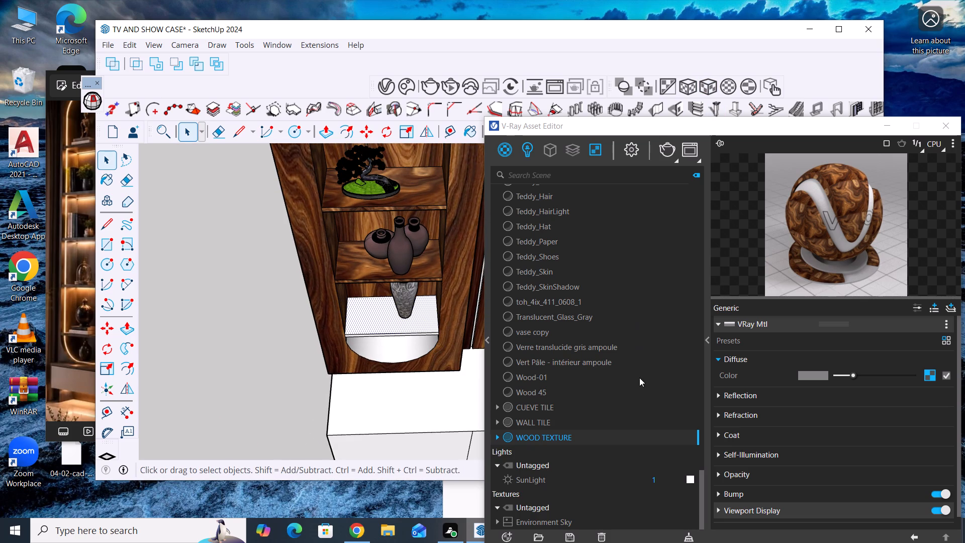
pyautogui.rightClick(605, 439)
pyautogui.click(647, 297)
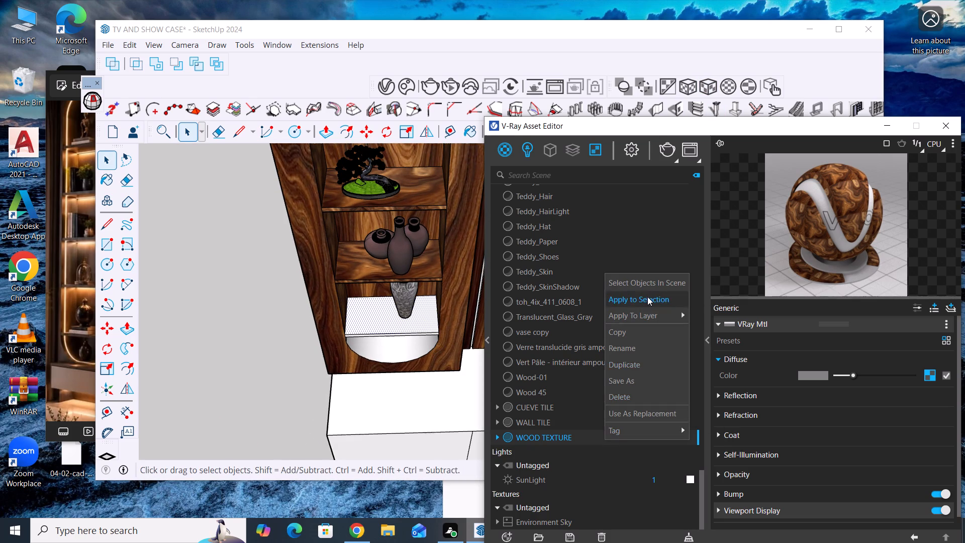
pyautogui.click(710, 86)
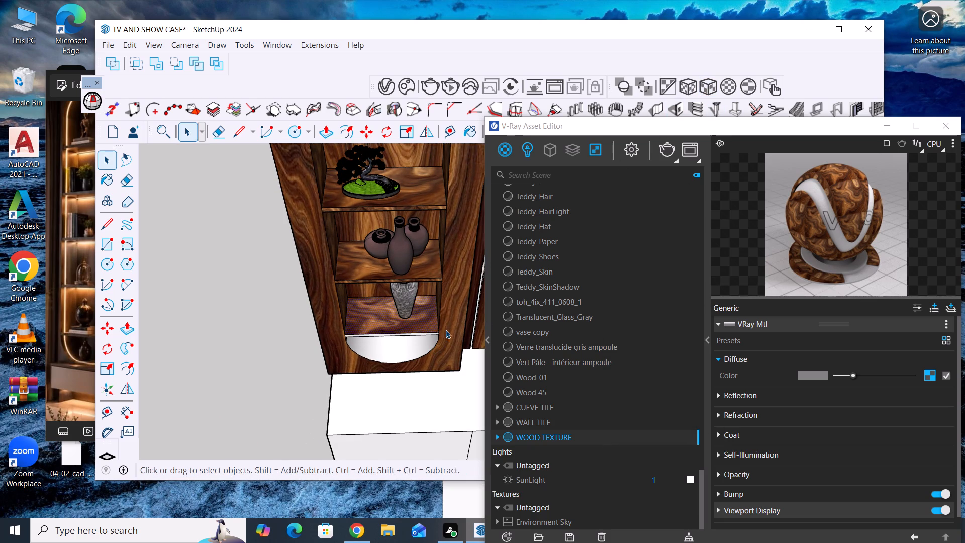
# Apply WOOD TEXTURE to the front edge of the shelf beneath the grey patterned vase.
pyautogui.scroll(-4, 425, 336)
pyautogui.moveTo(413, 341); pyautogui.dragTo(405, 257, button='middle')
pyautogui.scroll(4, 380, 353)
pyautogui.moveTo(404, 338); pyautogui.dragTo(426, 227, button='middle')
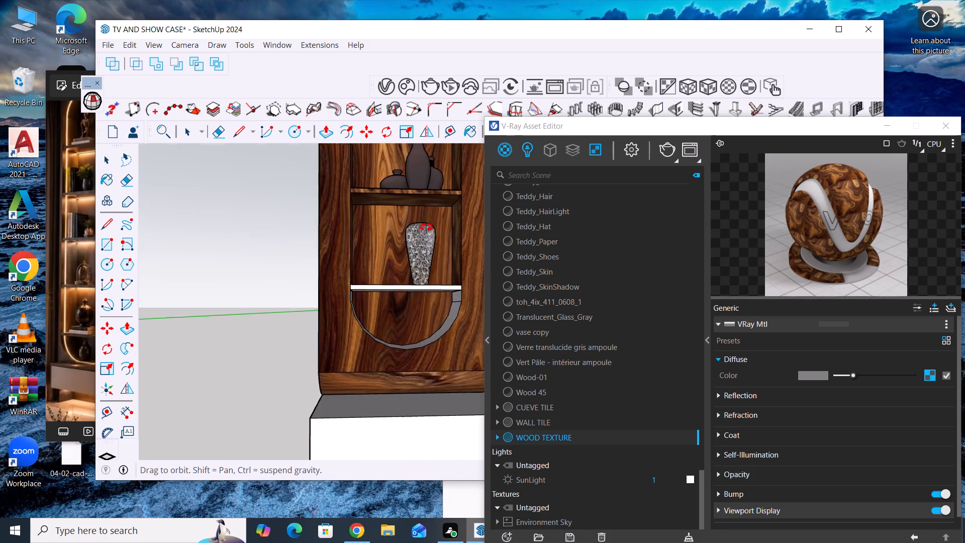
pyautogui.moveTo(426, 227); pyautogui.dragTo(426, 165, button='middle')
pyautogui.scroll(3, 424, 265)
pyautogui.moveTo(417, 329); pyautogui.dragTo(366, 463, button='middle')
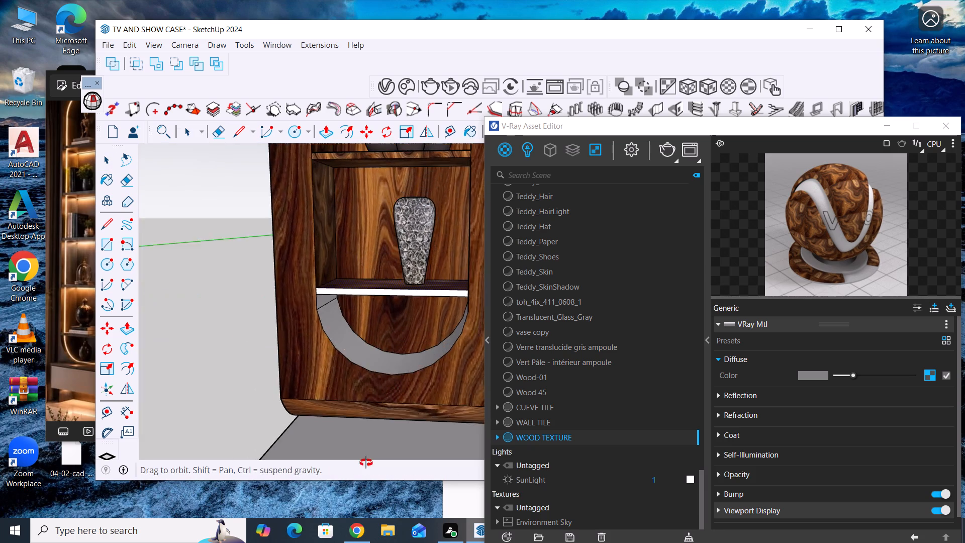
pyautogui.moveTo(366, 463); pyautogui.dragTo(355, 496, button='middle')
pyautogui.scroll(4, 374, 285)
pyautogui.click(402, 327)
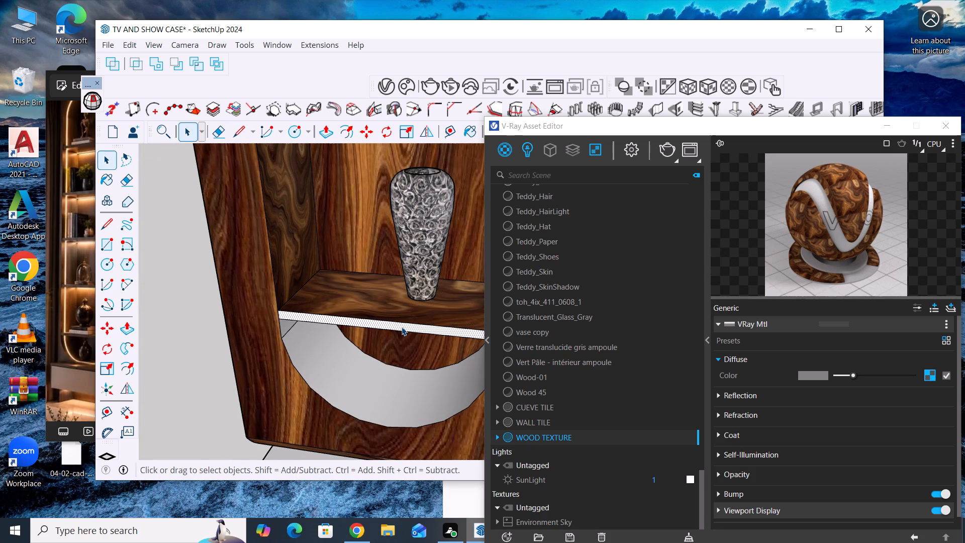
pyautogui.rightClick(562, 440)
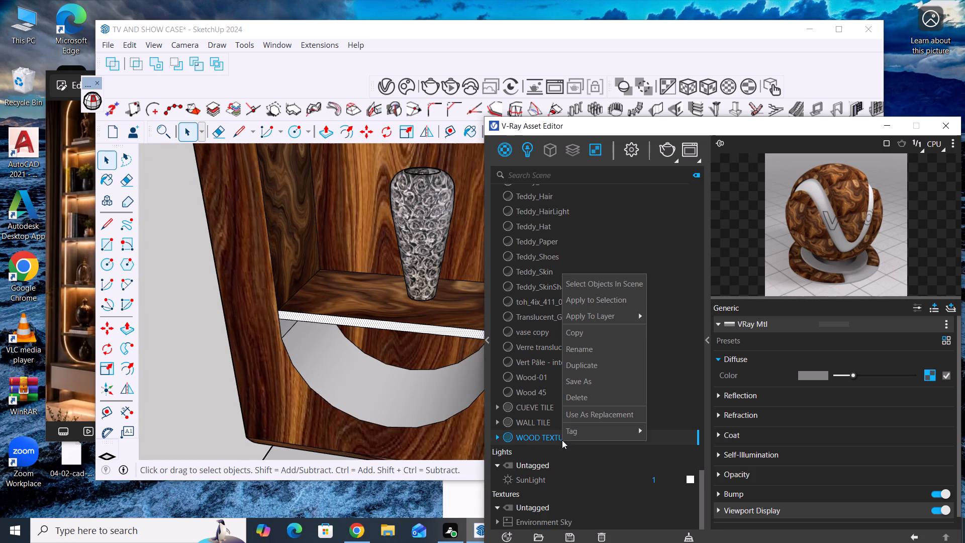
pyautogui.click(619, 301)
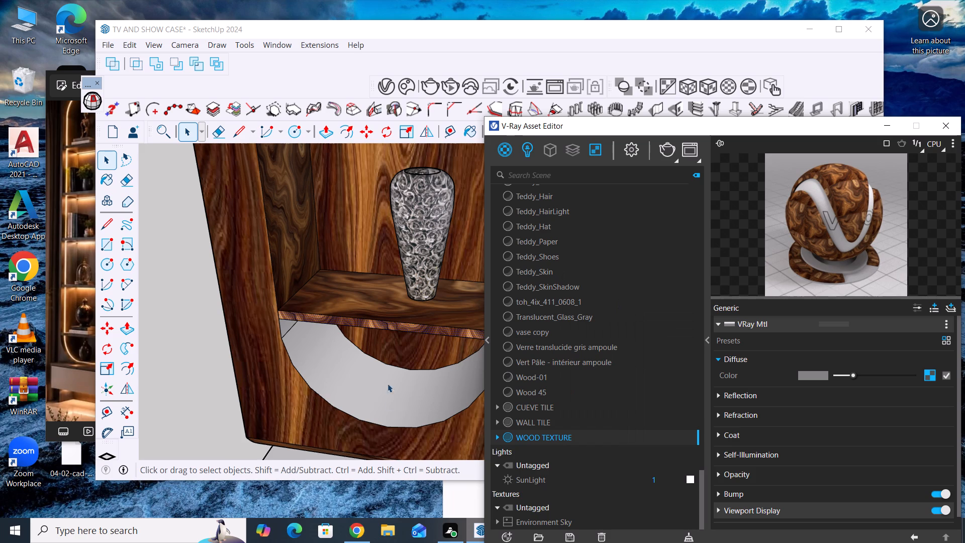
# Apply WOOD TEXTURE with spherical projection to the curved inner face at the bottom of the showcase.
pyautogui.click(359, 381)
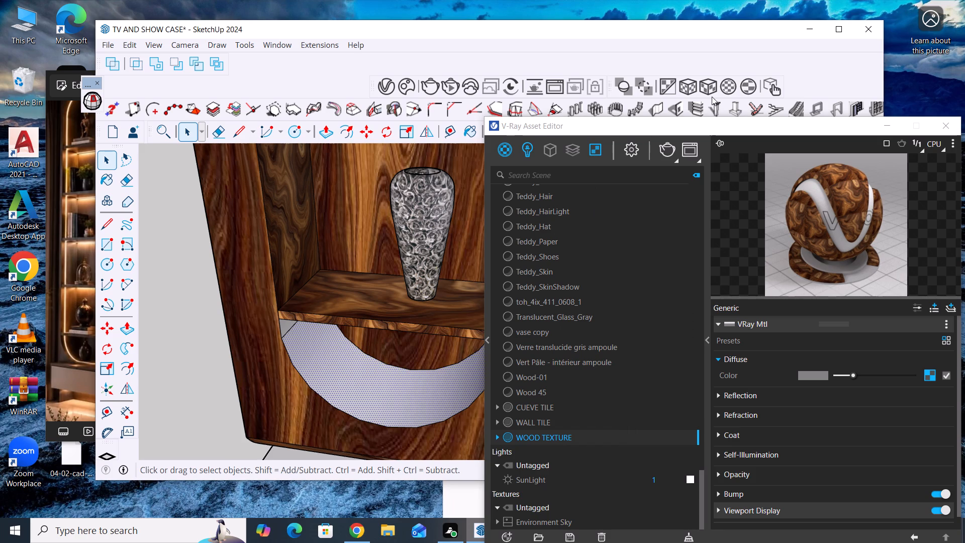
pyautogui.rightClick(568, 438)
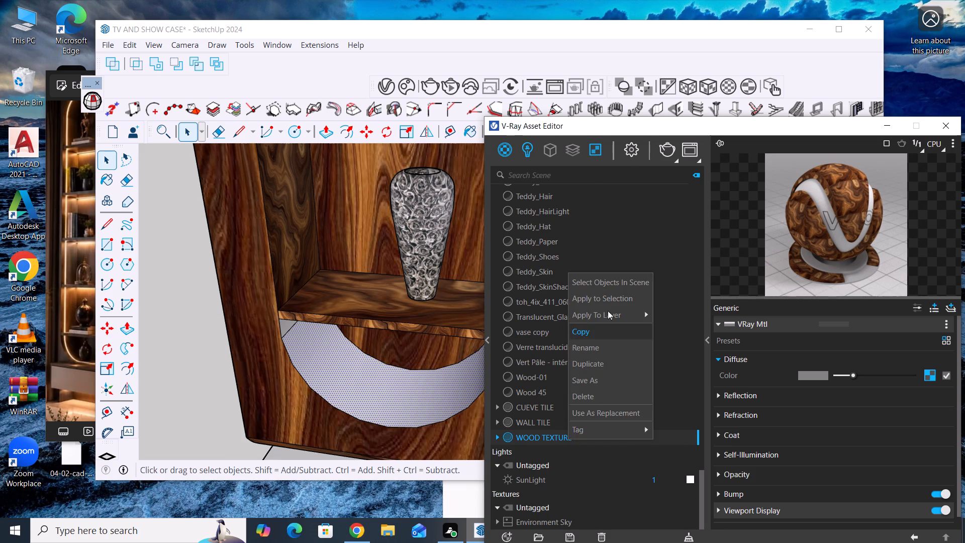
pyautogui.click(611, 300)
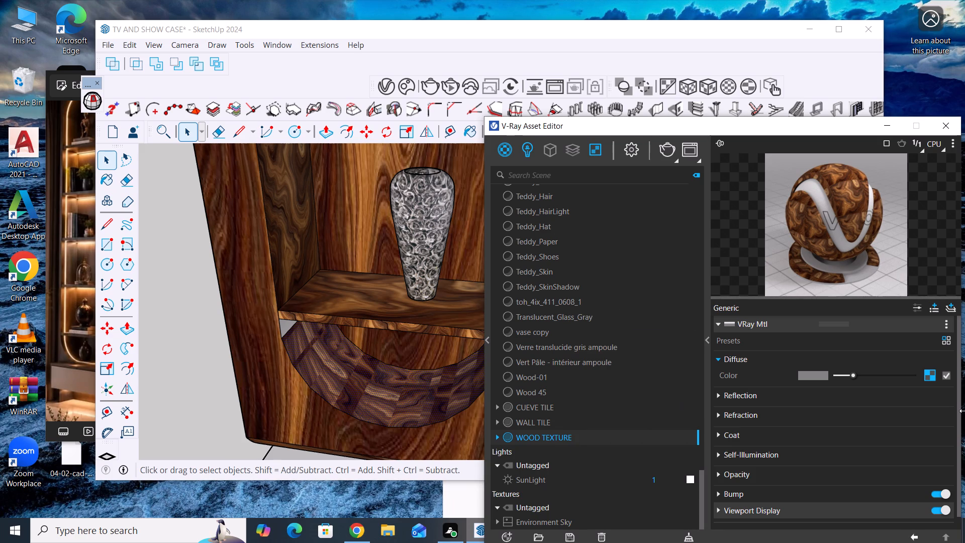
pyautogui.click(751, 86)
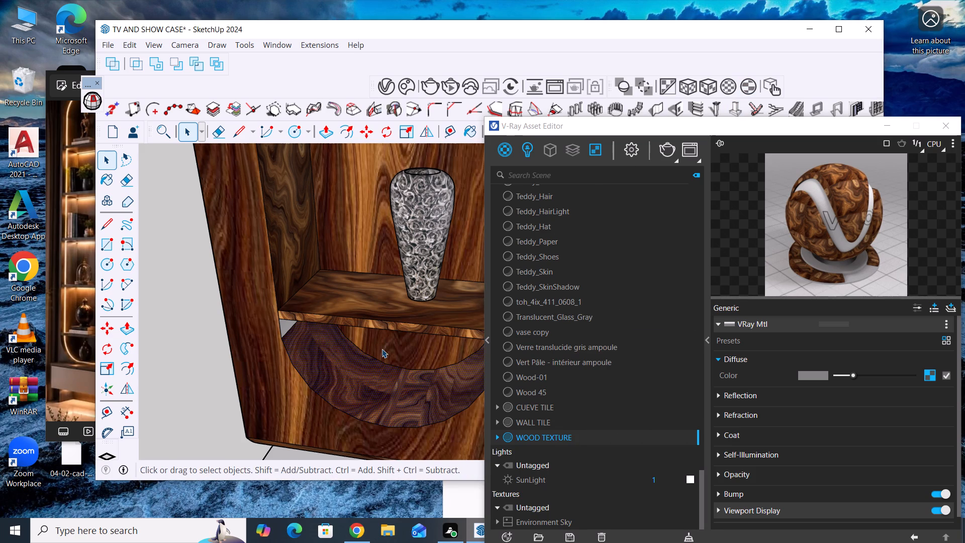
# Apply WOOD TEXTURE to the short straight side face above the bottom curve, on the side farthest from the TV.
pyautogui.moveTo(379, 348); pyautogui.dragTo(281, 225, button='middle')
pyautogui.click(301, 304)
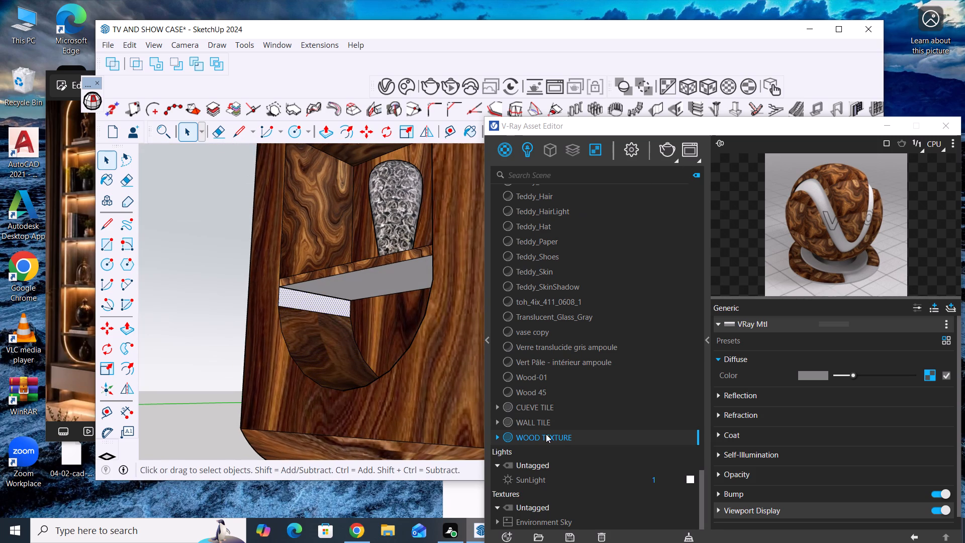
pyautogui.rightClick(560, 440)
pyautogui.click(611, 302)
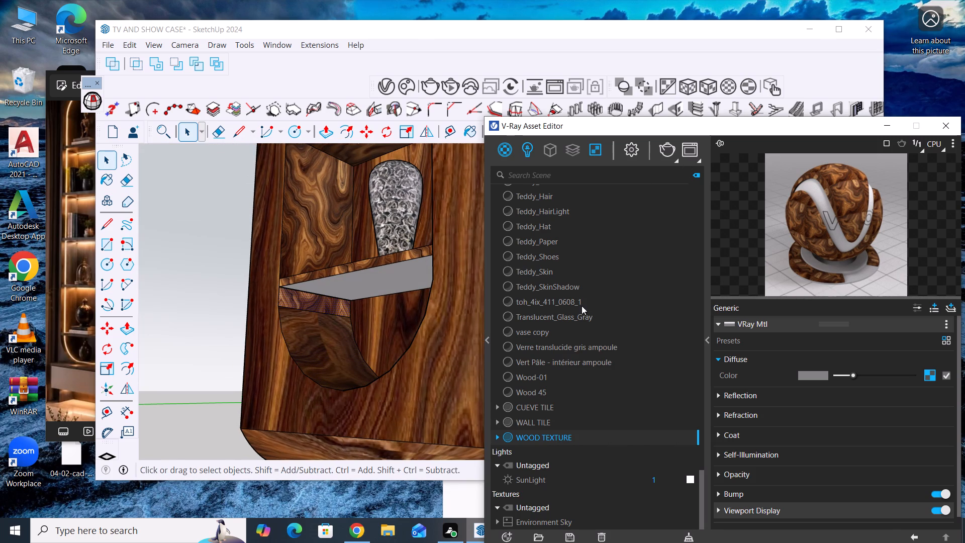
# Apply WOOD TEXTURE with cubic projection to the underside of the lowest shelf, above the showcase's curved bottom.
pyautogui.scroll(-3, 316, 349)
pyautogui.moveTo(335, 331); pyautogui.dragTo(413, 255, button='middle')
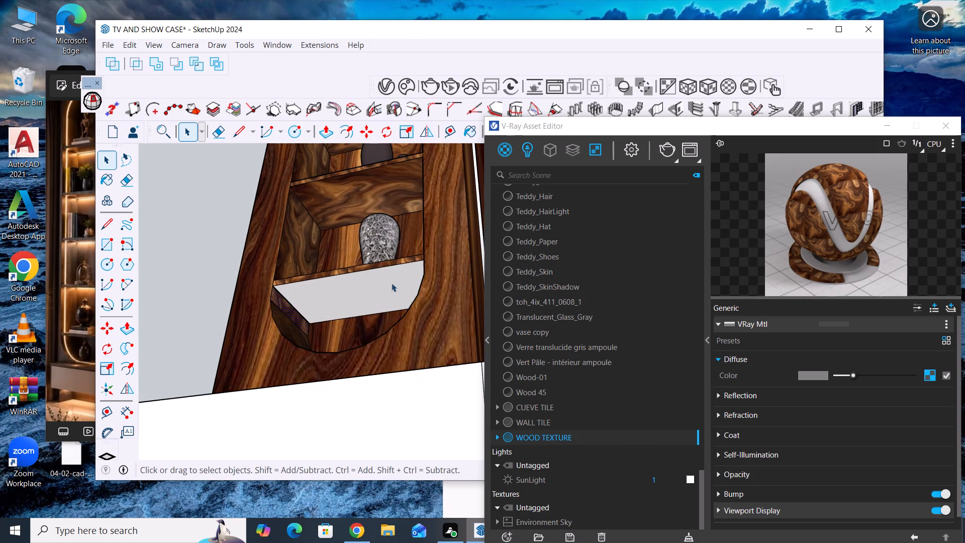
pyautogui.click(377, 286)
pyautogui.rightClick(597, 438)
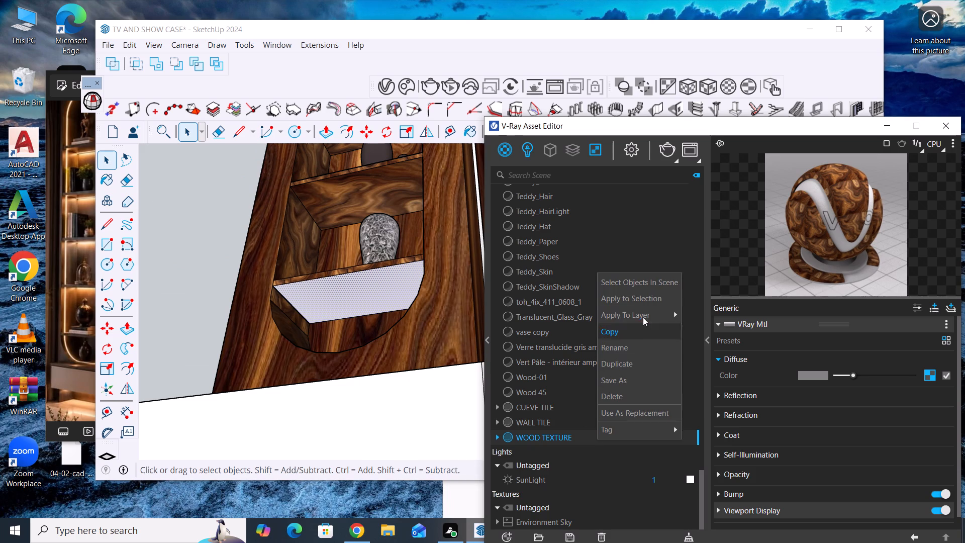
pyautogui.click(651, 300)
pyautogui.moveTo(384, 367); pyautogui.dragTo(476, 359, button='middle')
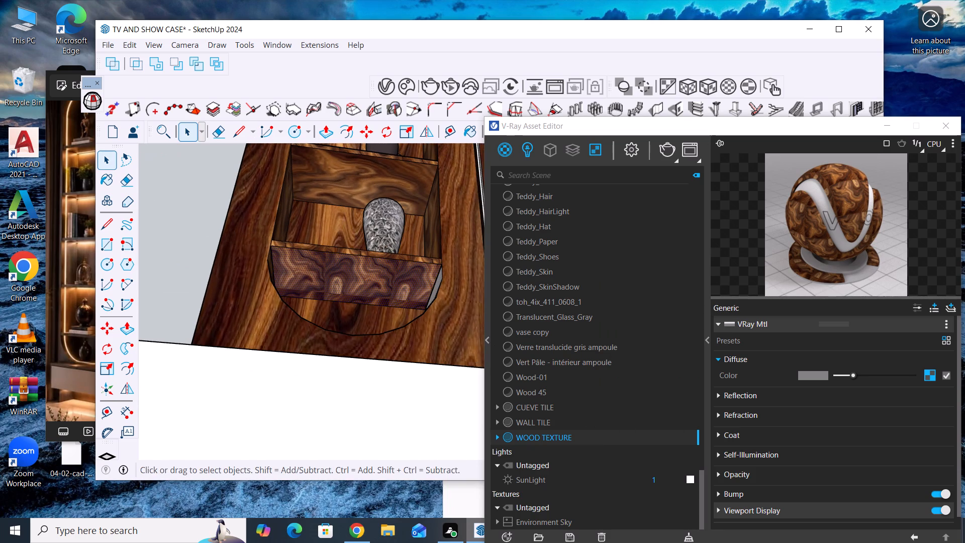
pyautogui.click(710, 90)
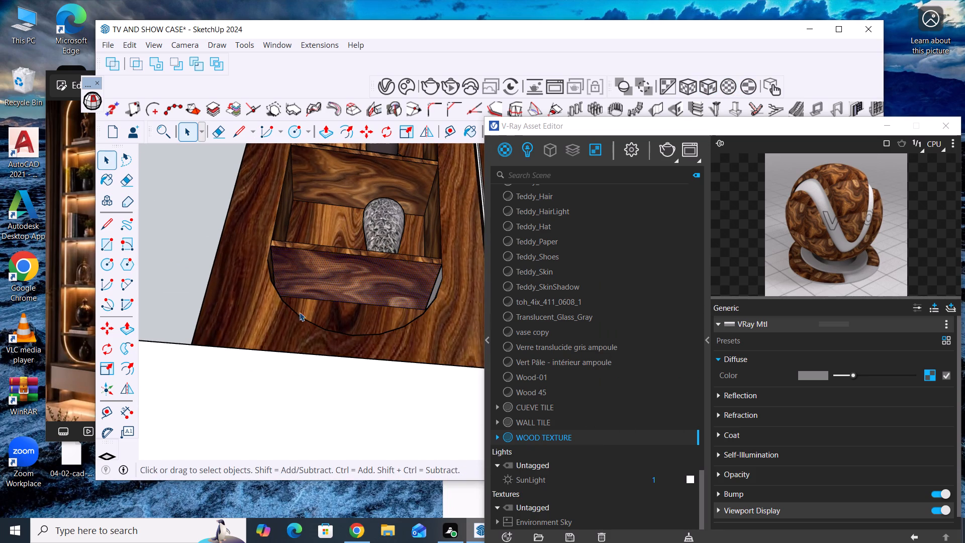
# Apply WOOD TEXTURE to the short straight side face above the showcase's bottom curve, on the side nearest the TV.
pyautogui.moveTo(343, 316); pyautogui.dragTo(482, 375, button='middle')
pyautogui.click(441, 298)
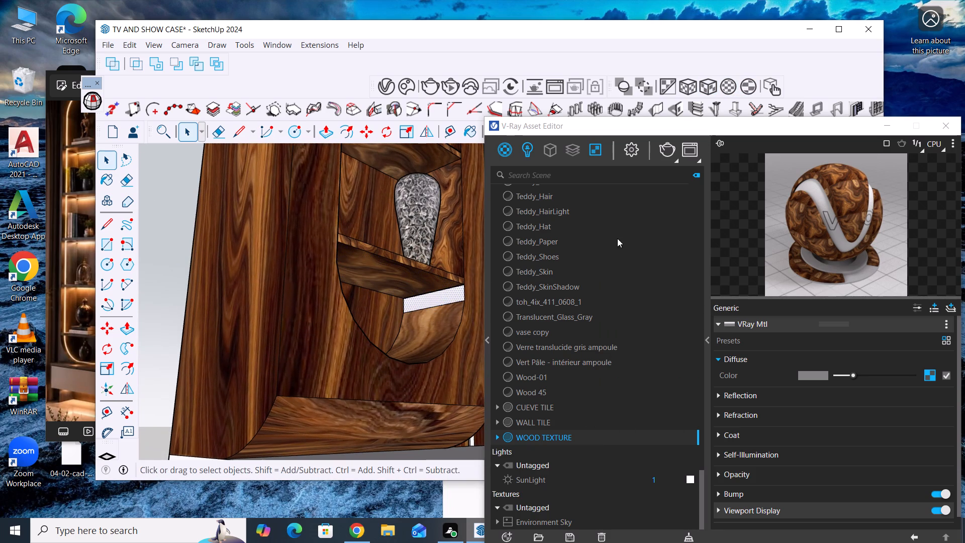
pyautogui.rightClick(614, 440)
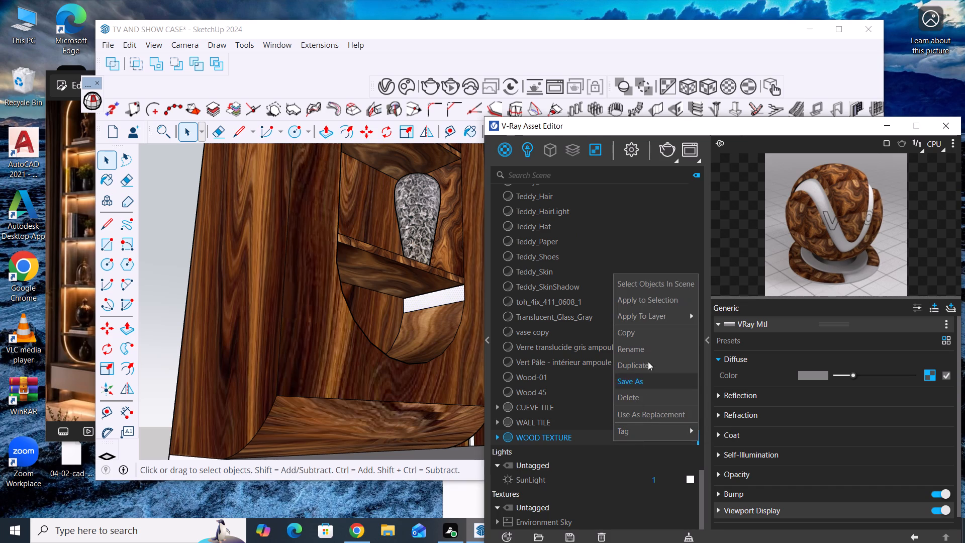
pyautogui.click(657, 299)
# Review the wood-textured showcase and the complete TV wall from several angles.
pyautogui.scroll(-3, 339, 414)
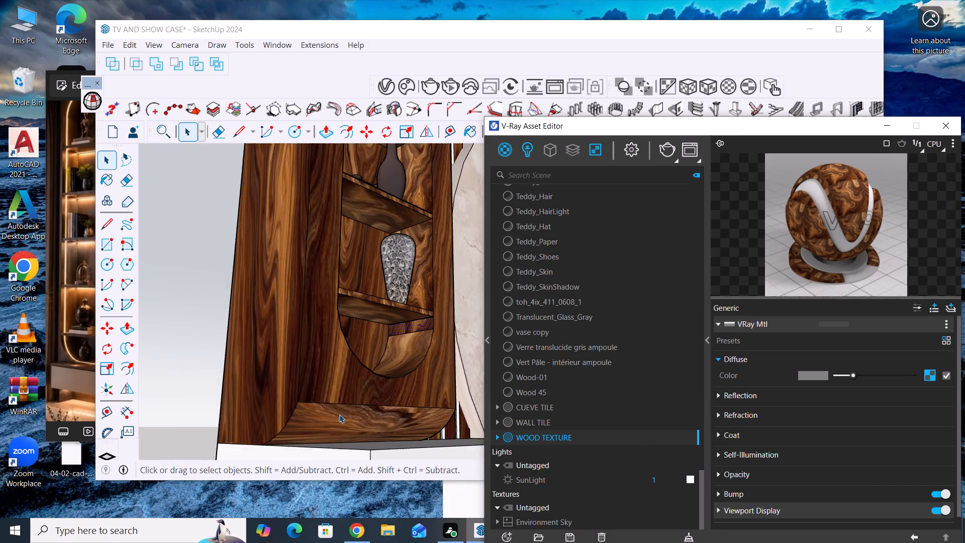
pyautogui.scroll(-2, 339, 414)
pyautogui.moveTo(363, 375); pyautogui.dragTo(317, 455, button='middle')
pyautogui.scroll(-8, 369, 354)
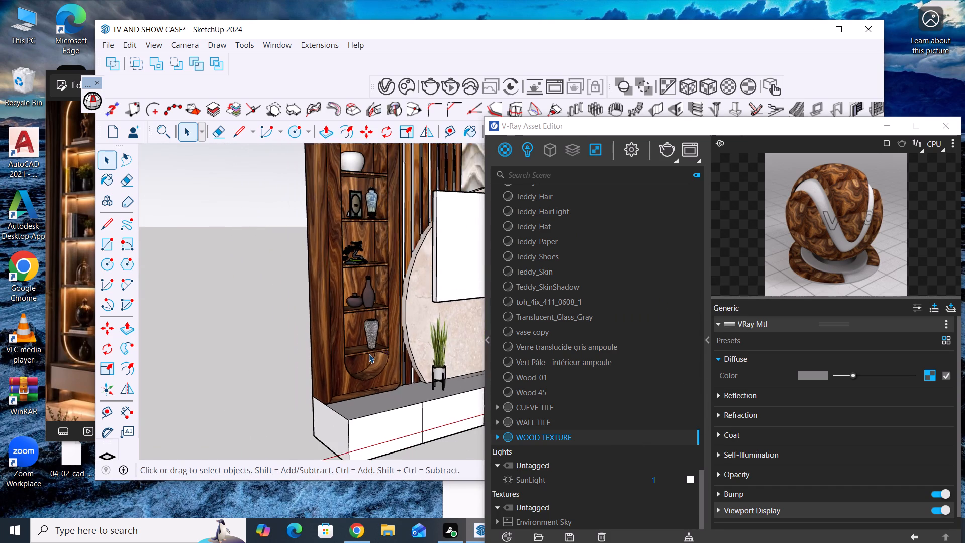
pyautogui.scroll(-9, 369, 354)
pyautogui.moveTo(368, 326); pyautogui.dragTo(311, 247, button='middle')
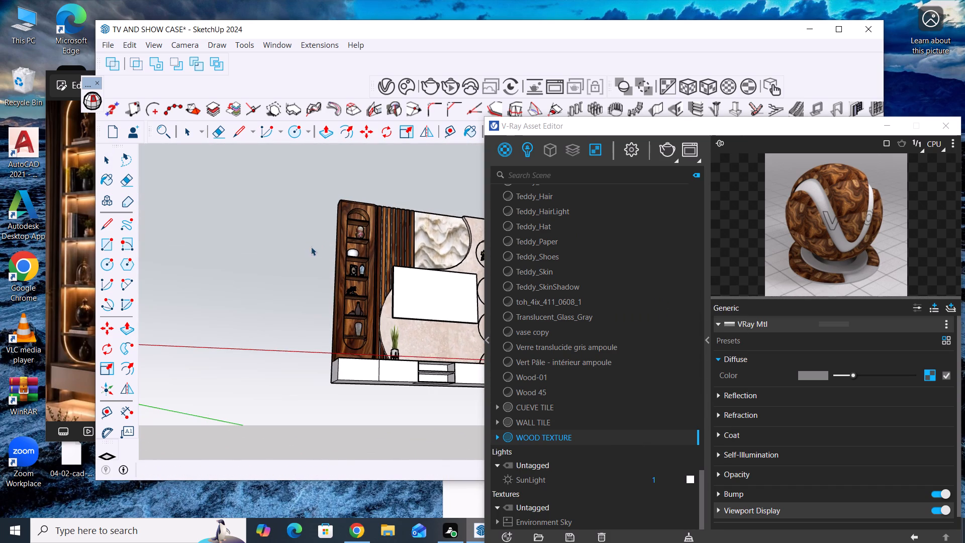
pyautogui.moveTo(393, 332); pyautogui.dragTo(284, 467, button='middle')
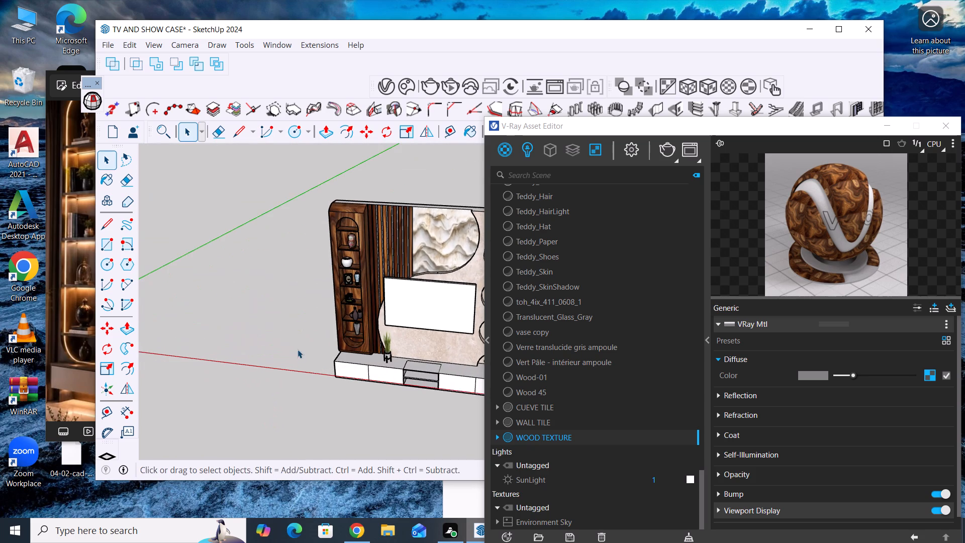
pyautogui.scroll(-4, 298, 349)
pyautogui.moveTo(340, 387); pyautogui.dragTo(396, 435, button='middle')
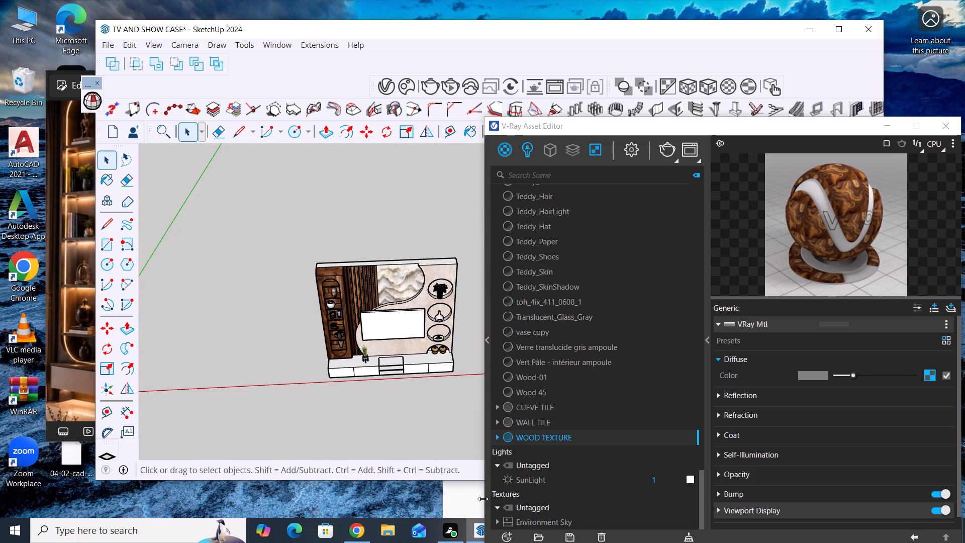
# Switch to Photos and examine the finish and construction of the low TV cabinet in the TV SHOWCASE DESIGN.jpeg reference.
pyautogui.click(76, 397)
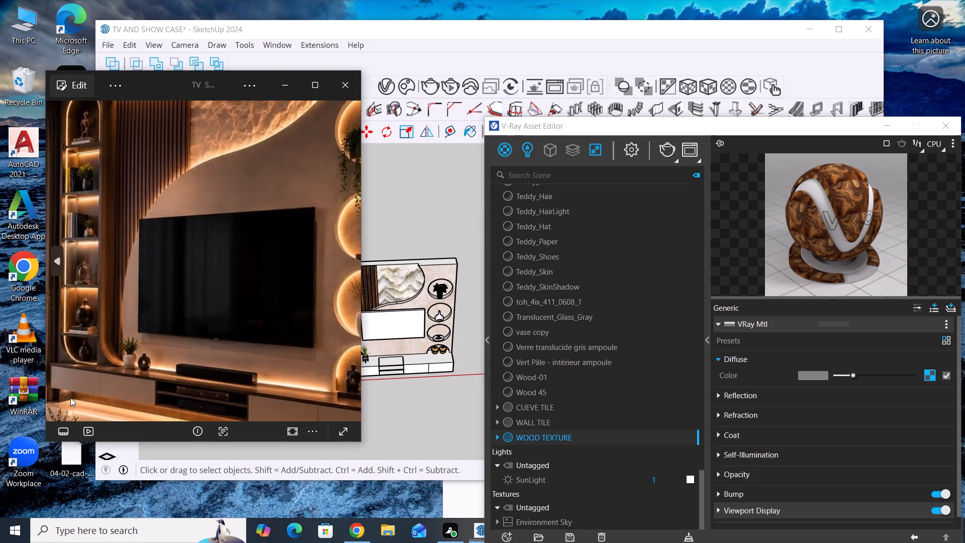
pyautogui.click(53, 264)
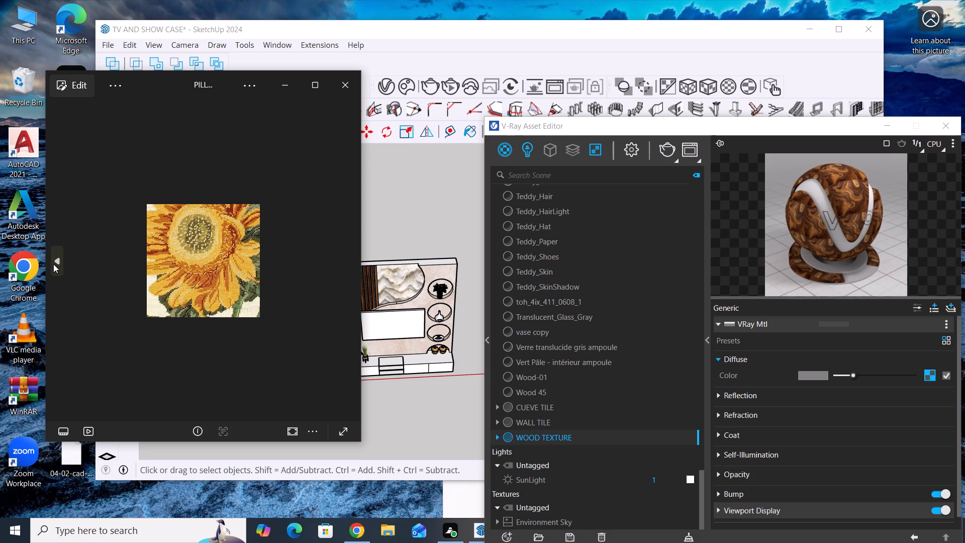
pyautogui.doubleClick(352, 271)
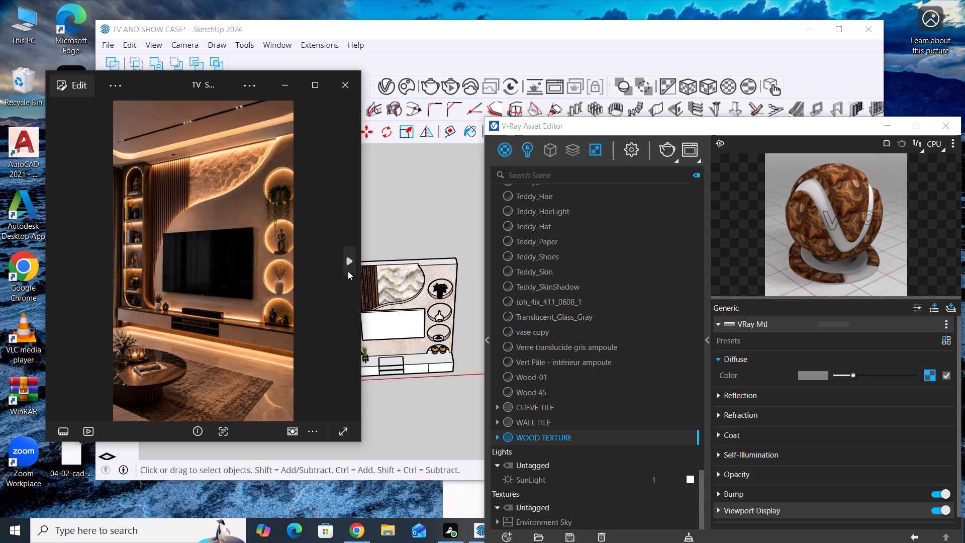
pyautogui.scroll(3, 305, 285)
pyautogui.scroll(3, 270, 133)
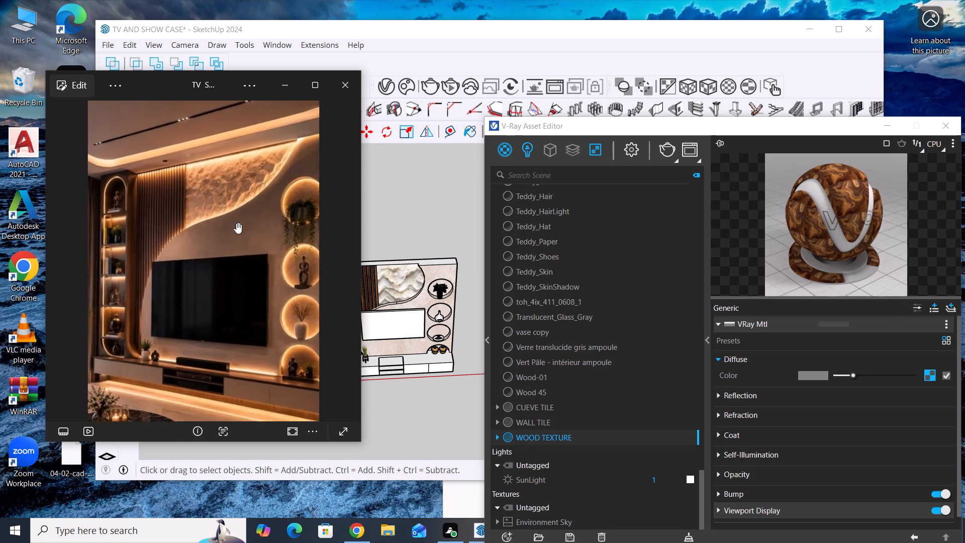
pyautogui.scroll(2, 225, 243)
pyautogui.scroll(1, 236, 195)
pyautogui.scroll(3, 212, 157)
pyautogui.scroll(-5, 212, 157)
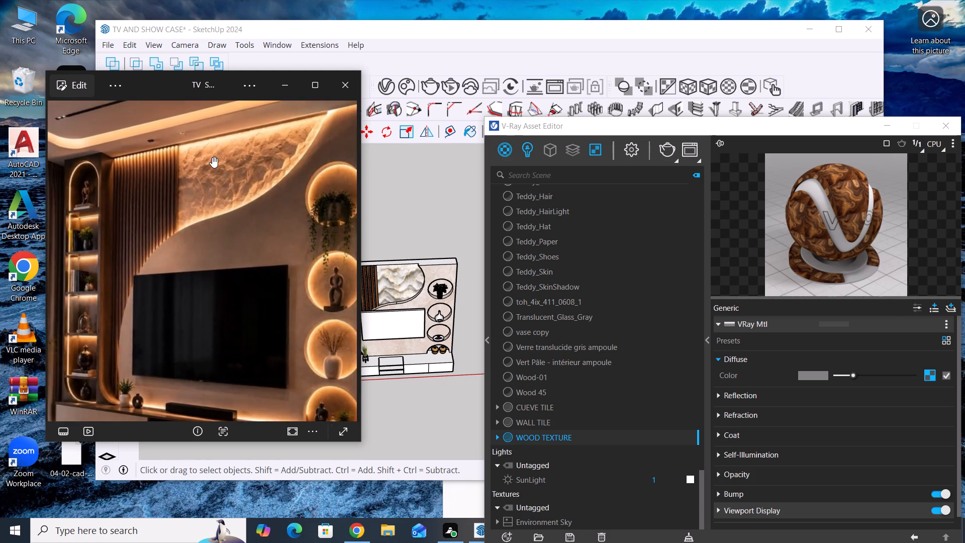
pyautogui.scroll(-3, 193, 274)
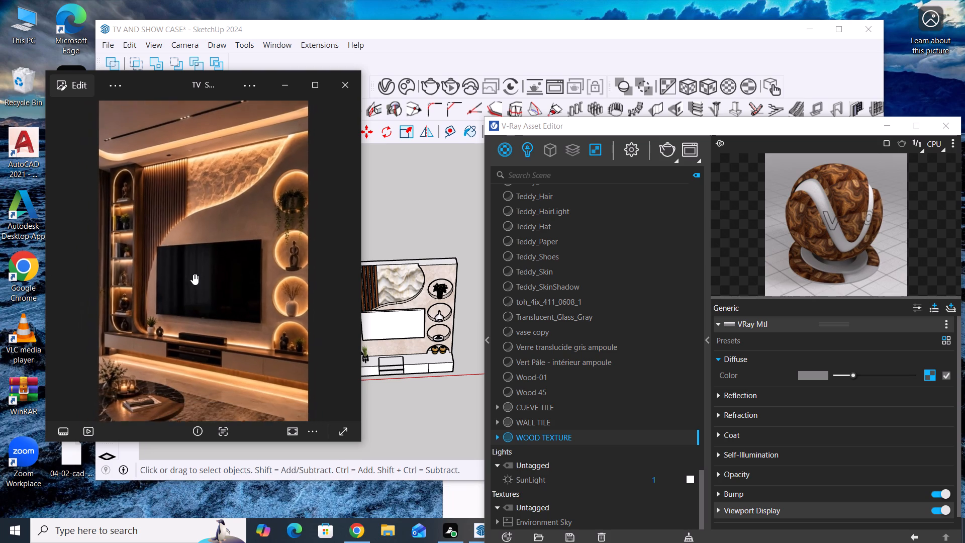
pyautogui.scroll(-1, 193, 274)
pyautogui.scroll(11, 205, 363)
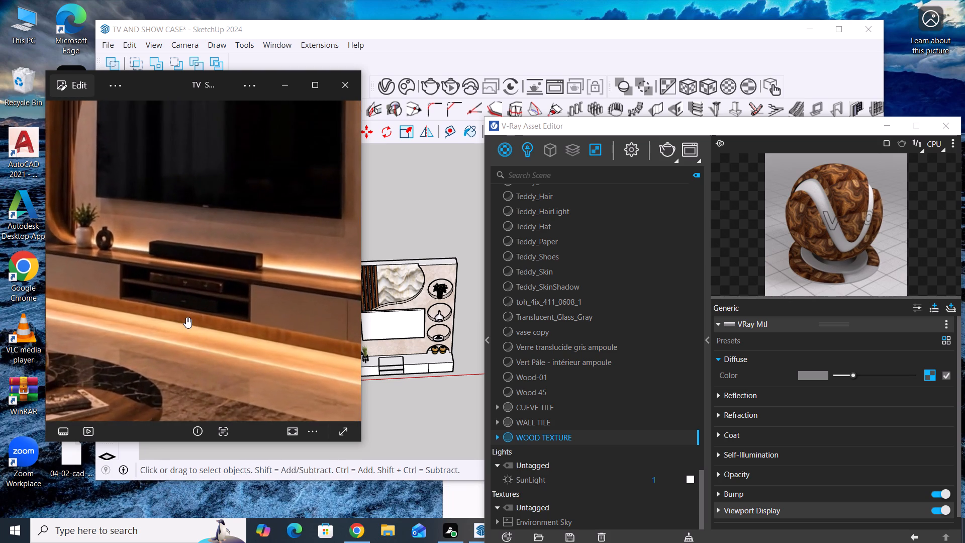
pyautogui.scroll(5, 186, 317)
pyautogui.scroll(-6, 186, 317)
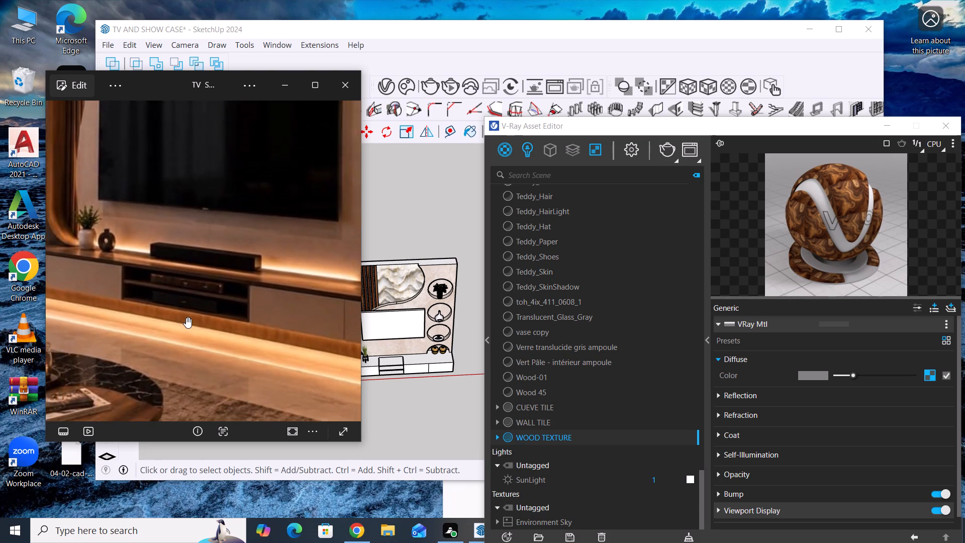
pyautogui.scroll(-3, 186, 317)
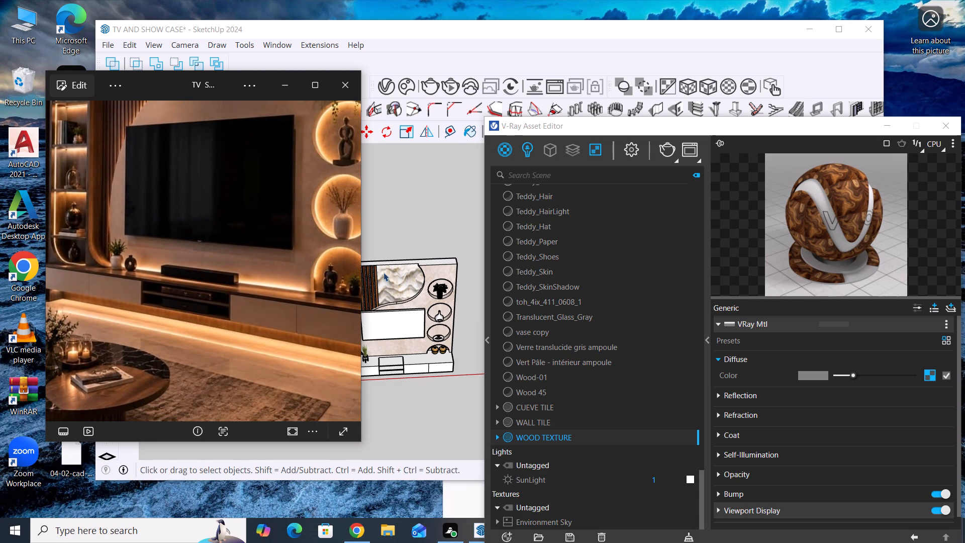
pyautogui.moveTo(362, 247); pyautogui.dragTo(473, 250)
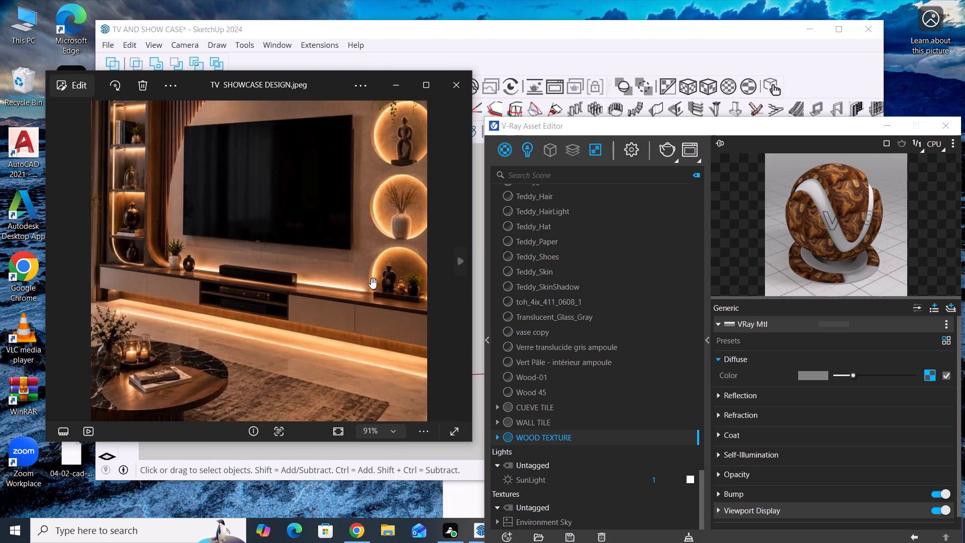
pyautogui.scroll(4, 142, 297)
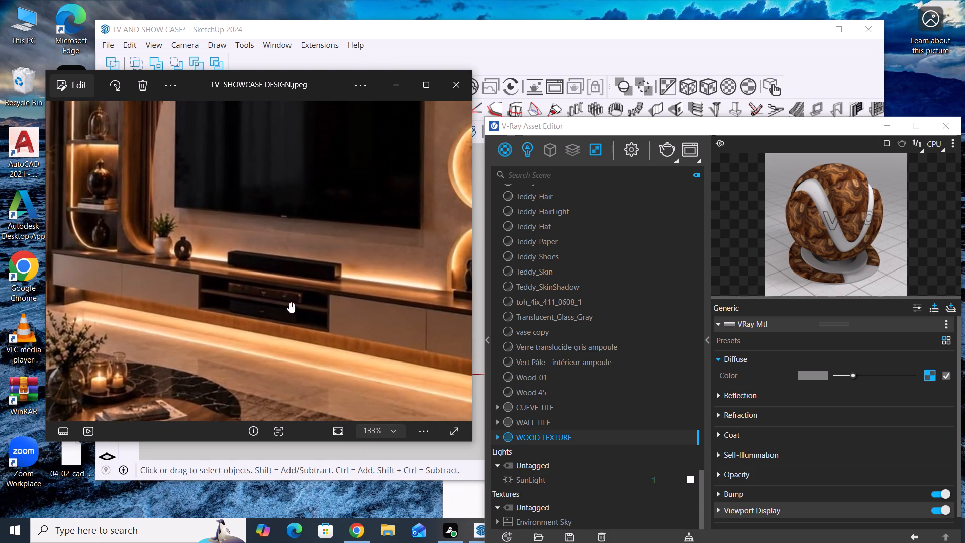
pyautogui.moveTo(306, 322); pyautogui.dragTo(315, 386, button='middle')
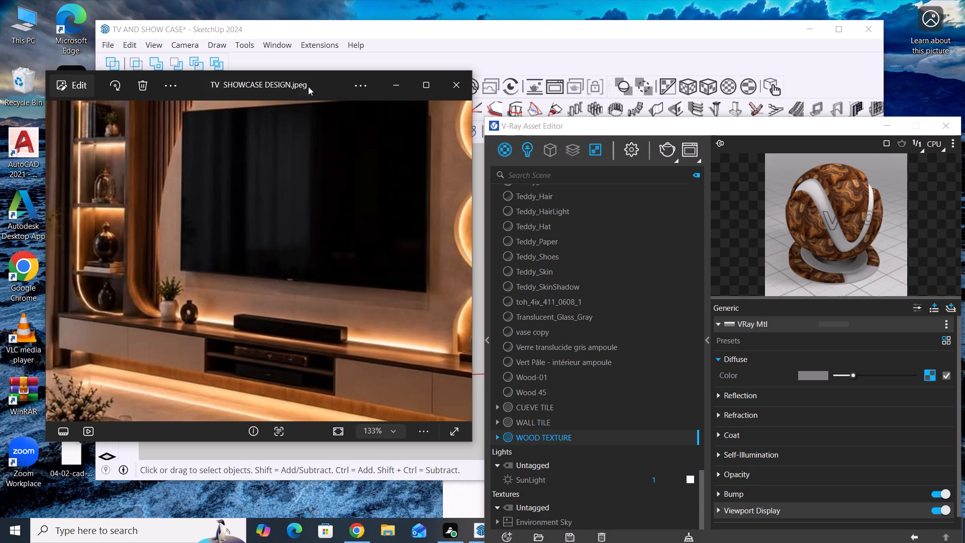
pyautogui.click(324, 77)
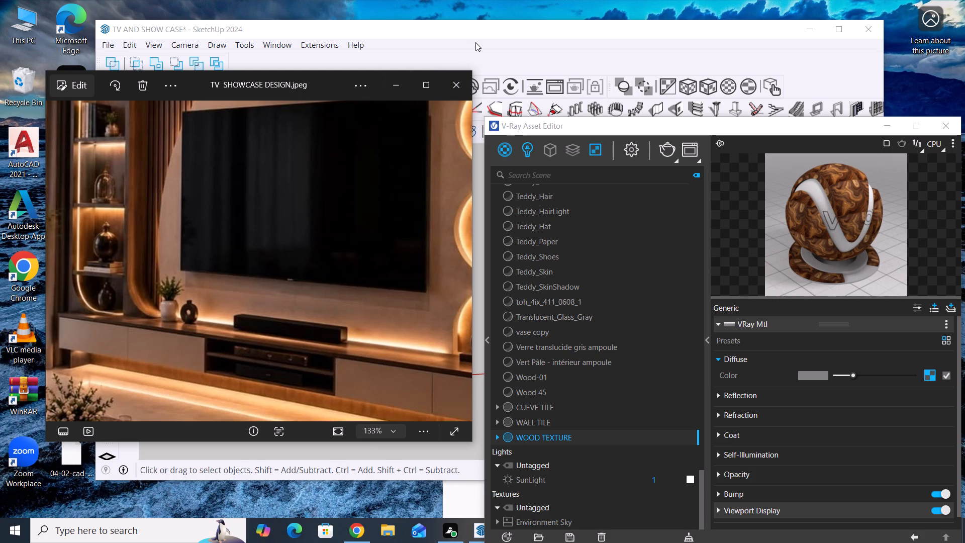
# Back in SketchUp, apply the WALL TILE material with cubic projection to the top surface of the low TV cabinet.
pyautogui.click(475, 42)
pyautogui.scroll(-6, 282, 350)
pyautogui.moveTo(339, 442); pyautogui.dragTo(356, 347, button='middle')
pyautogui.scroll(1, 339, 442)
pyautogui.scroll(5, 373, 371)
pyautogui.moveTo(433, 372); pyautogui.dragTo(448, 425, button='middle')
pyautogui.scroll(5, 379, 357)
pyautogui.moveTo(433, 375); pyautogui.dragTo(405, 373, button='middle')
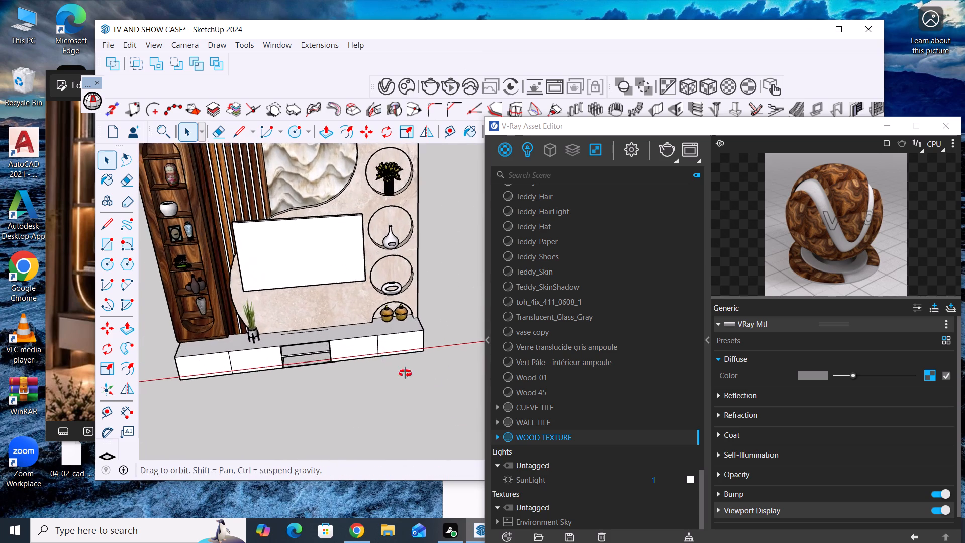
pyautogui.moveTo(405, 373); pyautogui.dragTo(378, 360, button='middle')
pyautogui.moveTo(382, 375); pyautogui.dragTo(445, 437, button='middle')
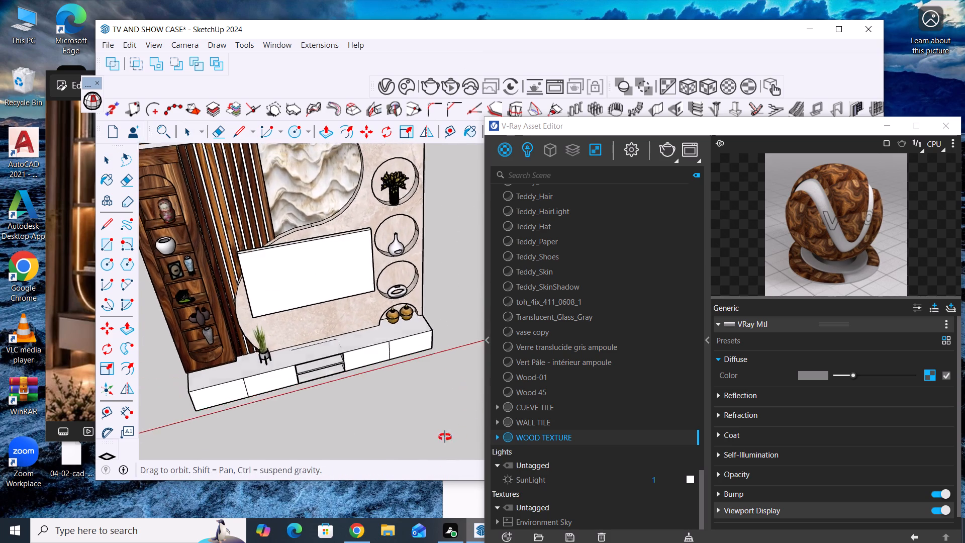
pyautogui.moveTo(445, 437); pyautogui.dragTo(413, 448, button='middle')
pyautogui.click(379, 324)
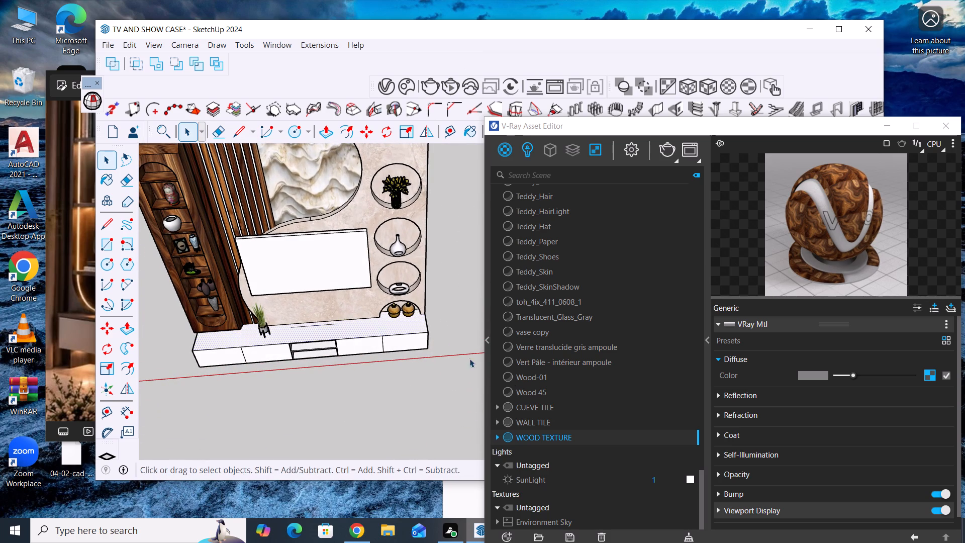
pyautogui.click(550, 409)
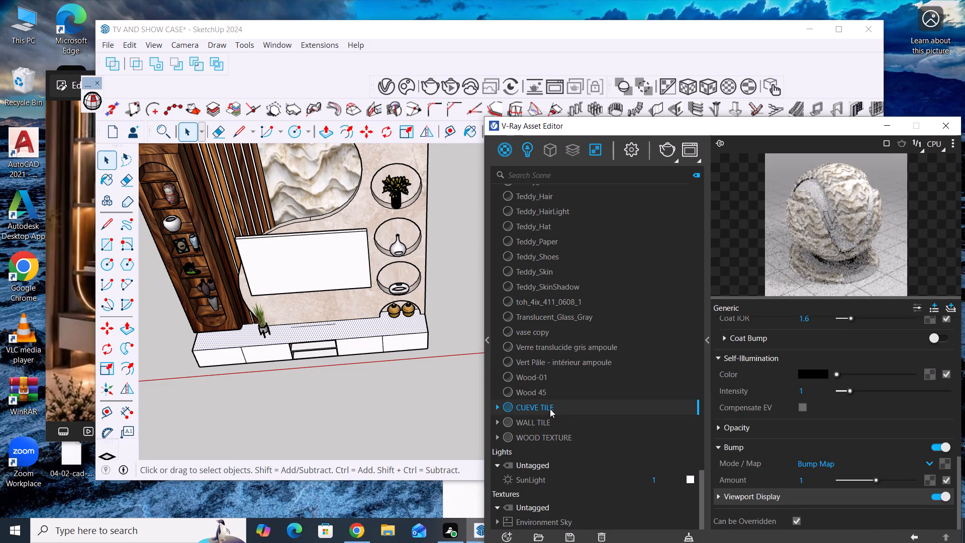
pyautogui.click(557, 422)
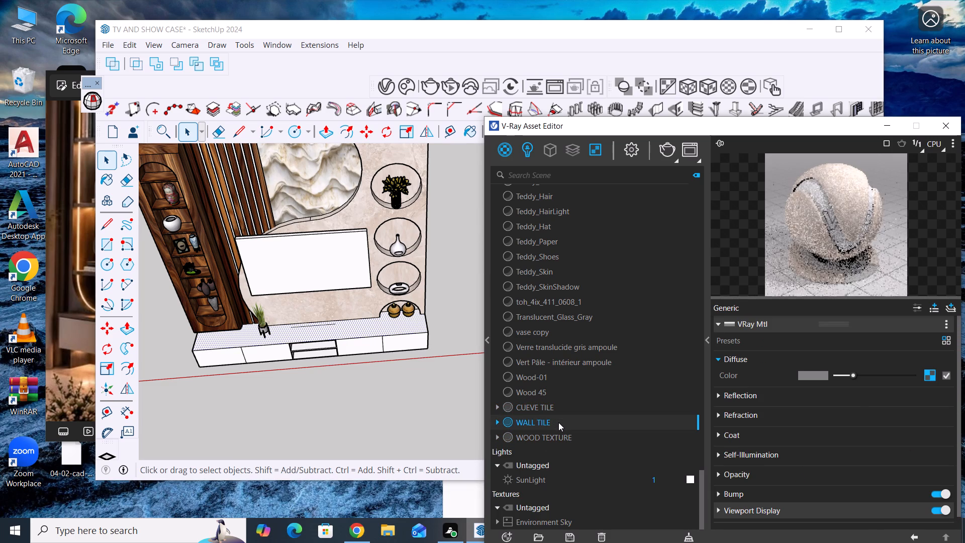
pyautogui.rightClick(558, 422)
pyautogui.click(606, 284)
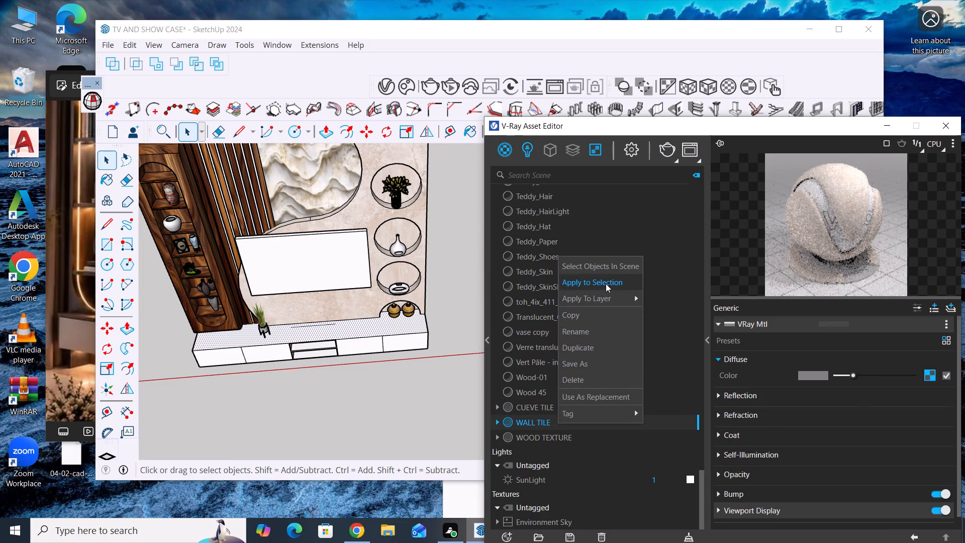
pyautogui.click(708, 89)
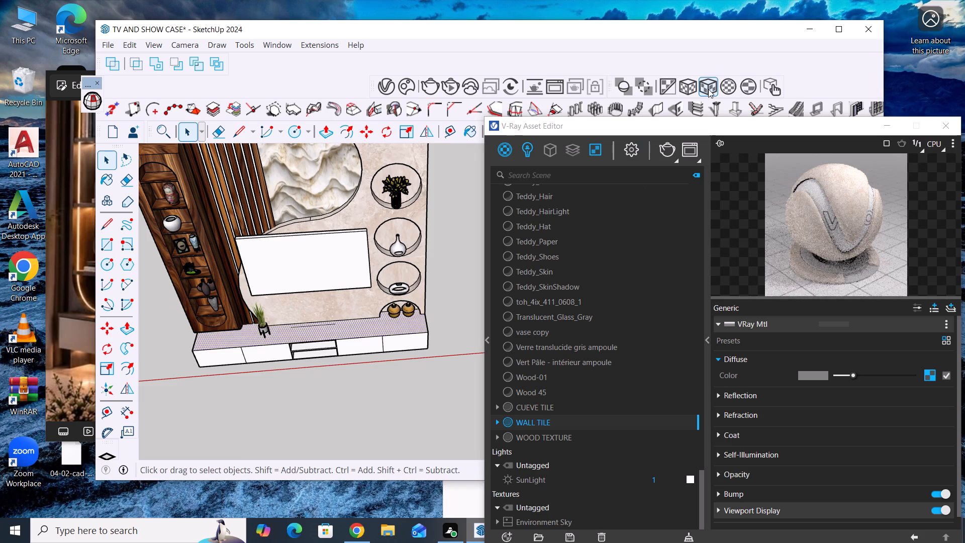
# Push/Pull the ceiling face of the cabinet's upper open compartment slightly downward to thicken the panel above it.
pyautogui.scroll(3, 321, 359)
pyautogui.moveTo(361, 393); pyautogui.dragTo(376, 327, button='middle')
pyautogui.click(379, 423)
pyautogui.moveTo(336, 426); pyautogui.dragTo(465, 416, button='middle')
pyautogui.scroll(-3, 411, 367)
pyautogui.moveTo(419, 399); pyautogui.dragTo(224, 385, button='middle')
pyautogui.scroll(9, 359, 349)
pyautogui.moveTo(369, 371); pyautogui.dragTo(389, 307, button='middle')
pyautogui.scroll(4, 380, 335)
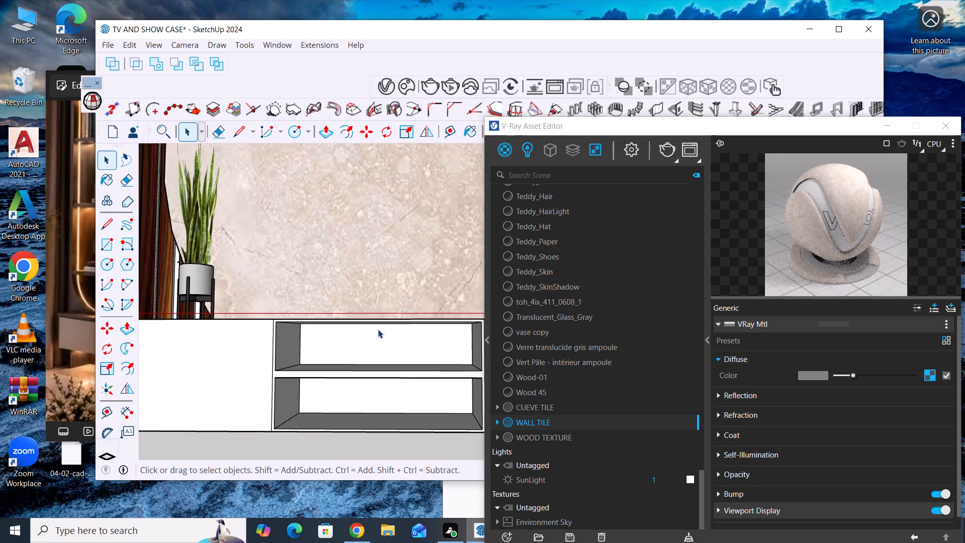
pyautogui.moveTo(380, 325); pyautogui.dragTo(388, 279, button='middle')
pyautogui.click(382, 299)
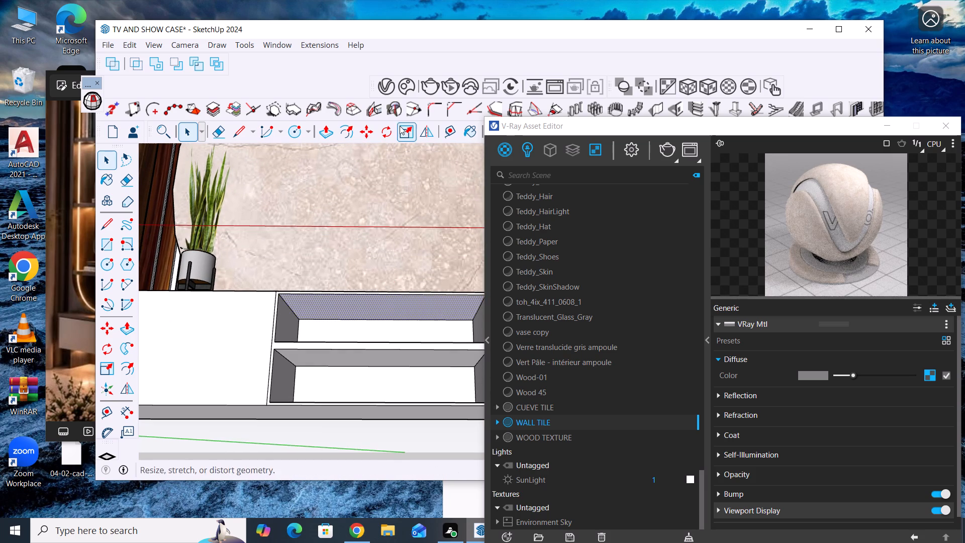
pyautogui.click(326, 135)
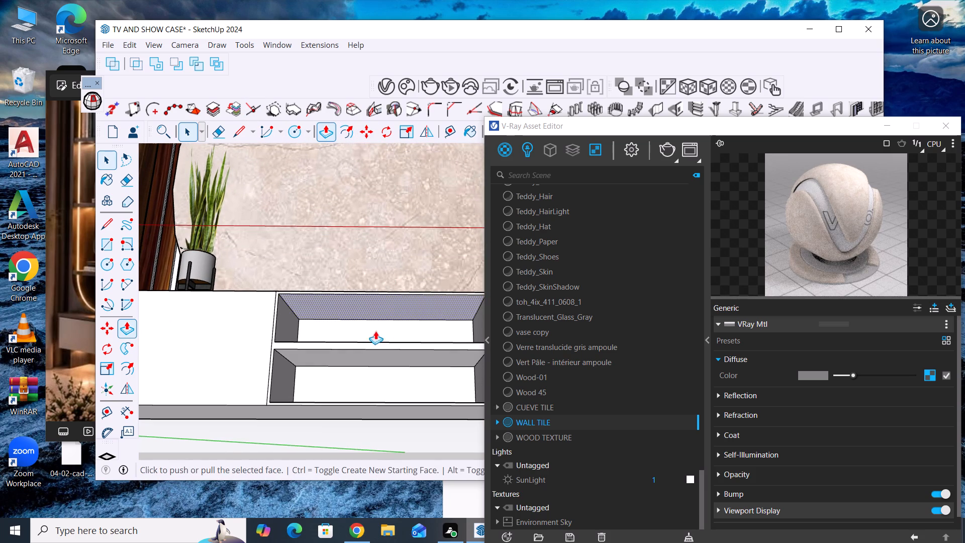
pyautogui.click(394, 305)
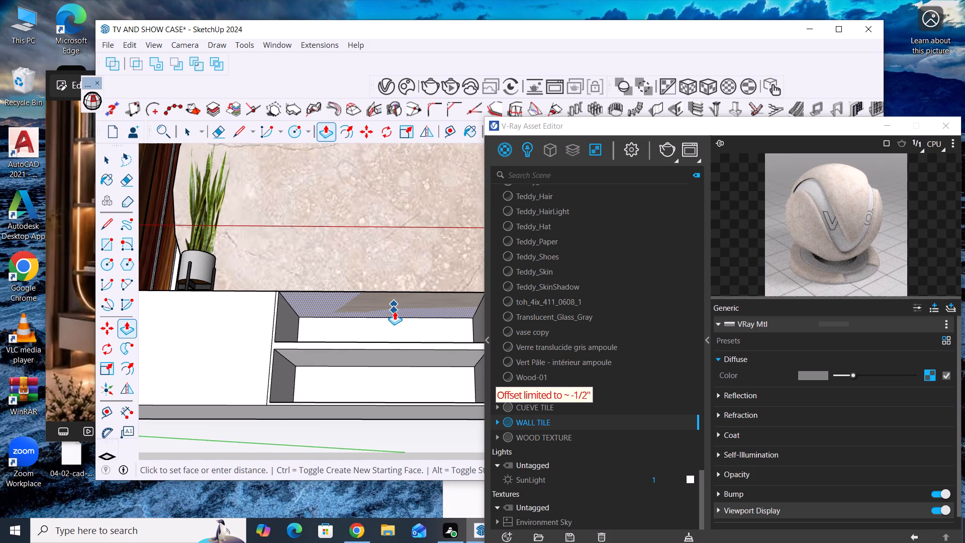
pyautogui.scroll(3, 392, 317)
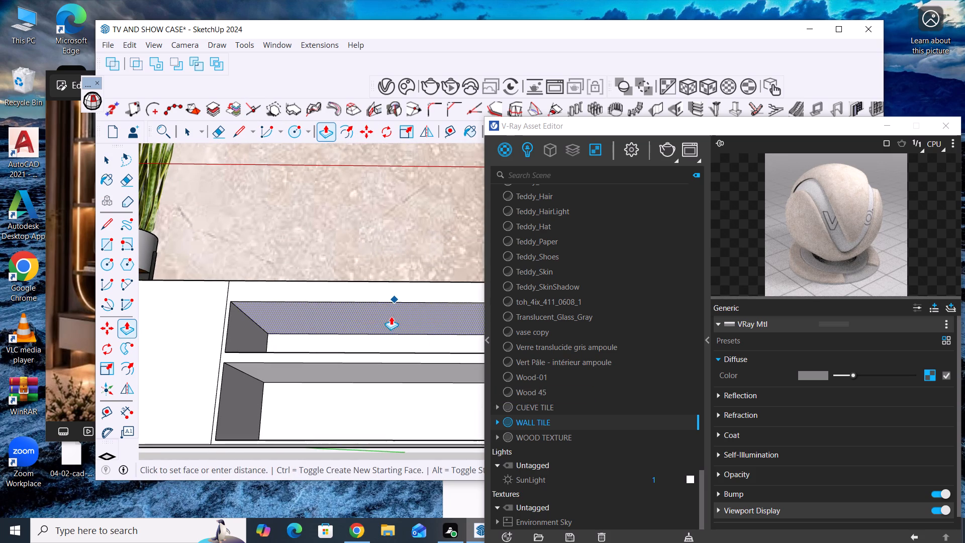
pyautogui.click(393, 306)
pyautogui.scroll(-4, 373, 335)
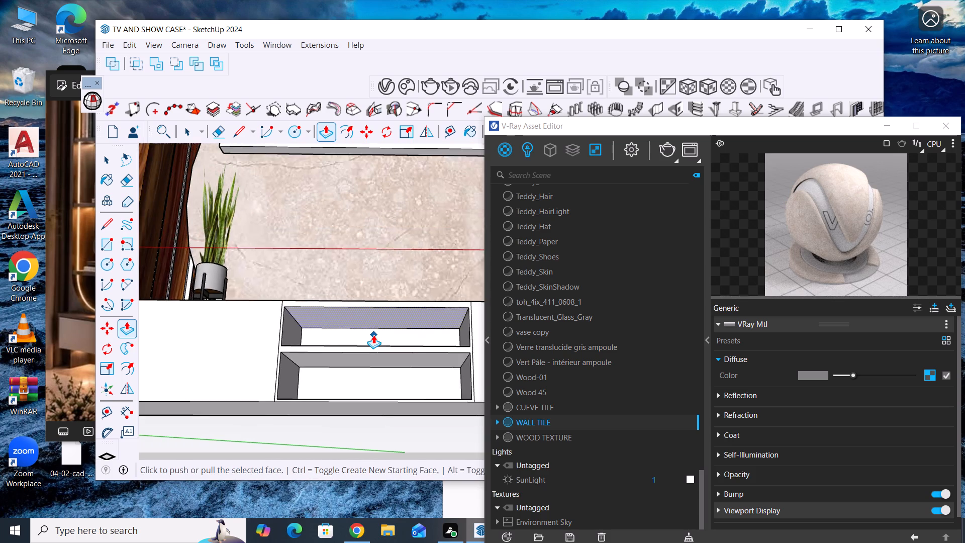
pyautogui.scroll(-6, 373, 335)
pyautogui.moveTo(378, 349); pyautogui.dragTo(385, 514, button='middle')
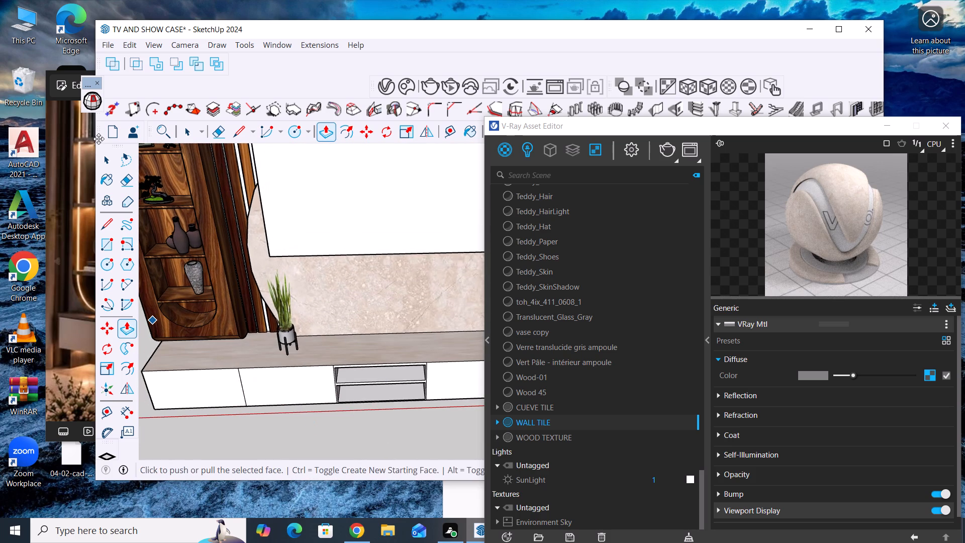
pyautogui.click(447, 31)
# Examine the whole TV wall with showcase and low cabinet from several angles.
pyautogui.click(109, 158)
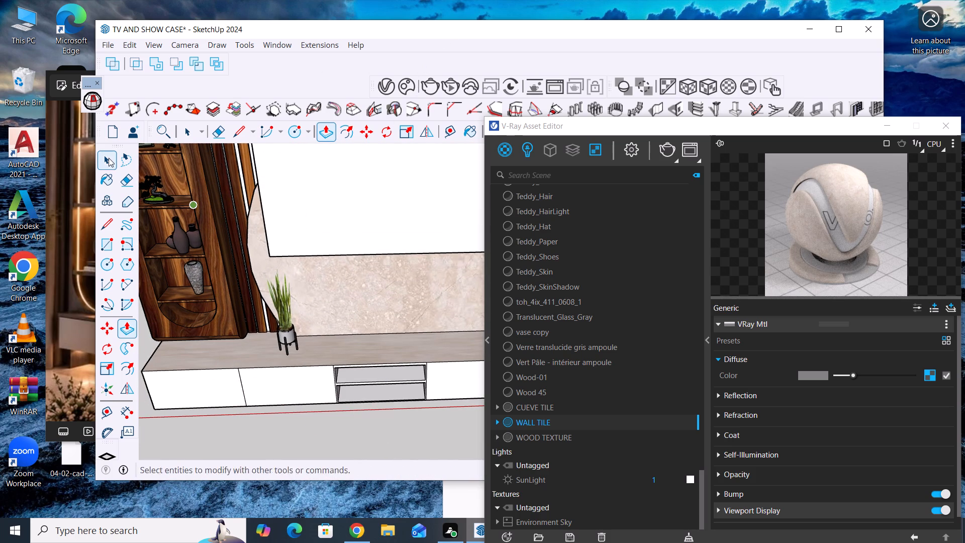
pyautogui.scroll(-9, 150, 347)
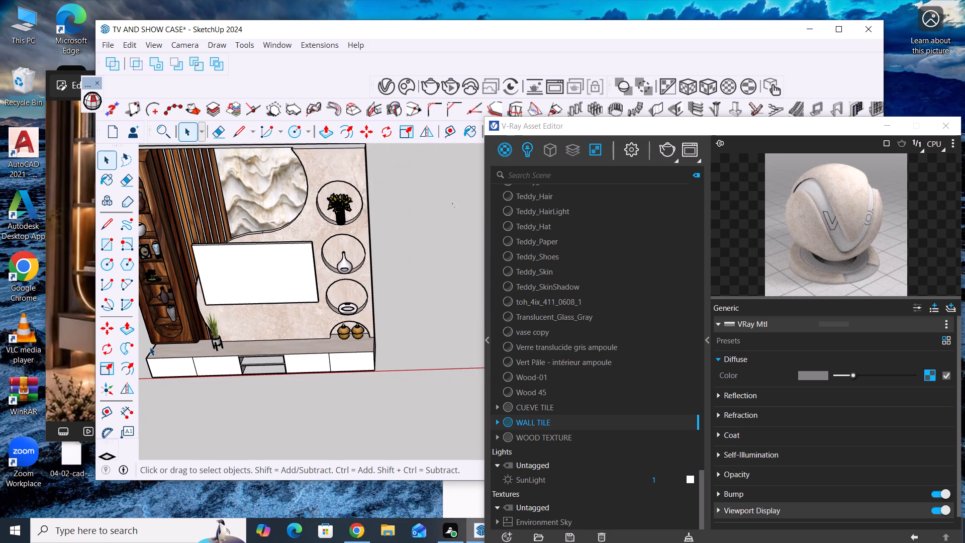
pyautogui.moveTo(340, 392); pyautogui.dragTo(456, 359, button='middle')
pyautogui.scroll(-5, 420, 369)
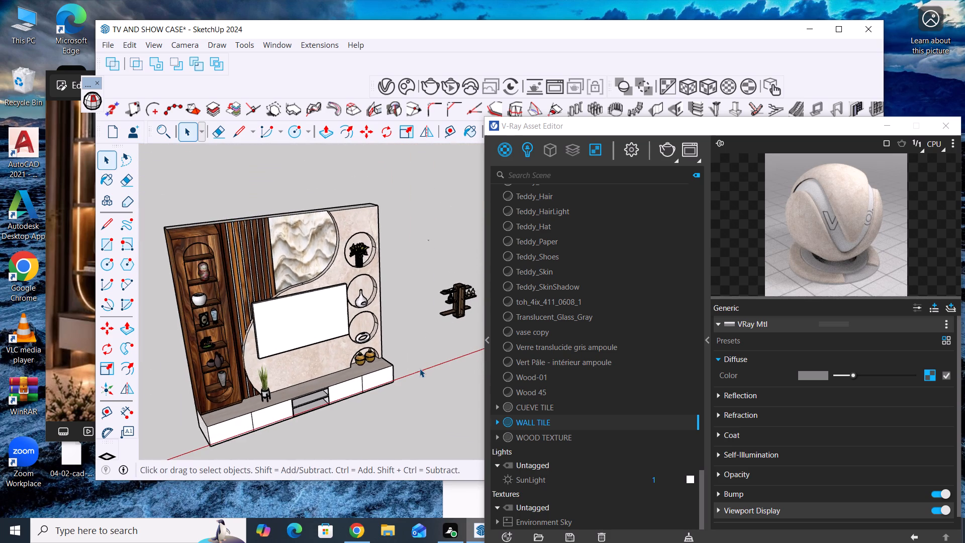
pyautogui.moveTo(420, 369); pyautogui.dragTo(224, 274, button='middle')
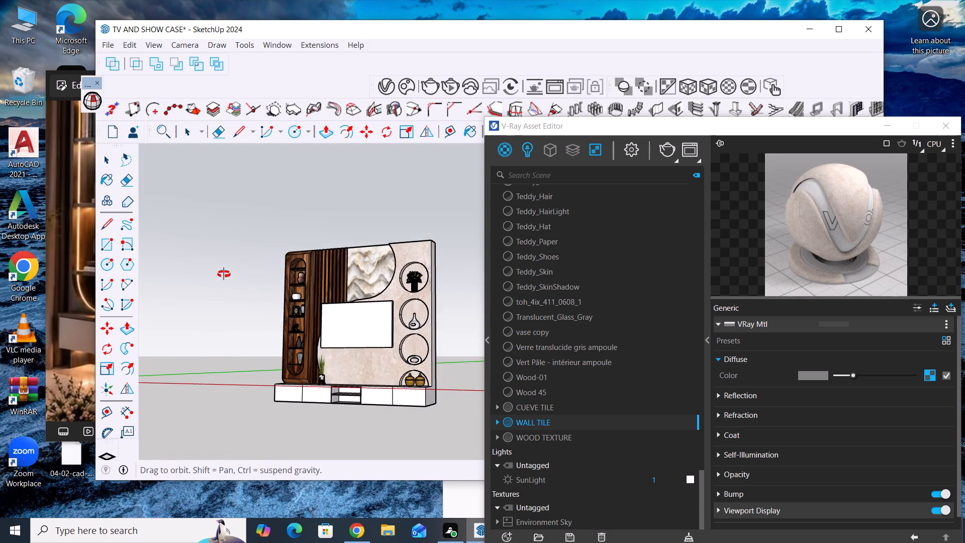
pyautogui.moveTo(224, 274); pyautogui.dragTo(313, 361, button='middle')
pyautogui.moveTo(360, 410); pyautogui.dragTo(379, 434, button='middle')
pyautogui.click(337, 321)
pyautogui.click(364, 434)
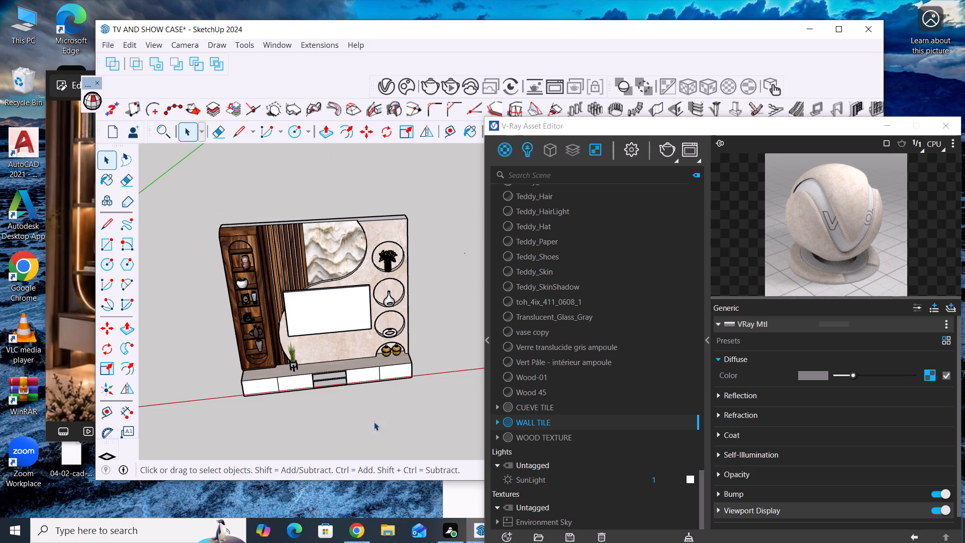
# Switch to Chrome and replace the tile texture image search with a search for "netflix texture".
pyautogui.click(399, 509)
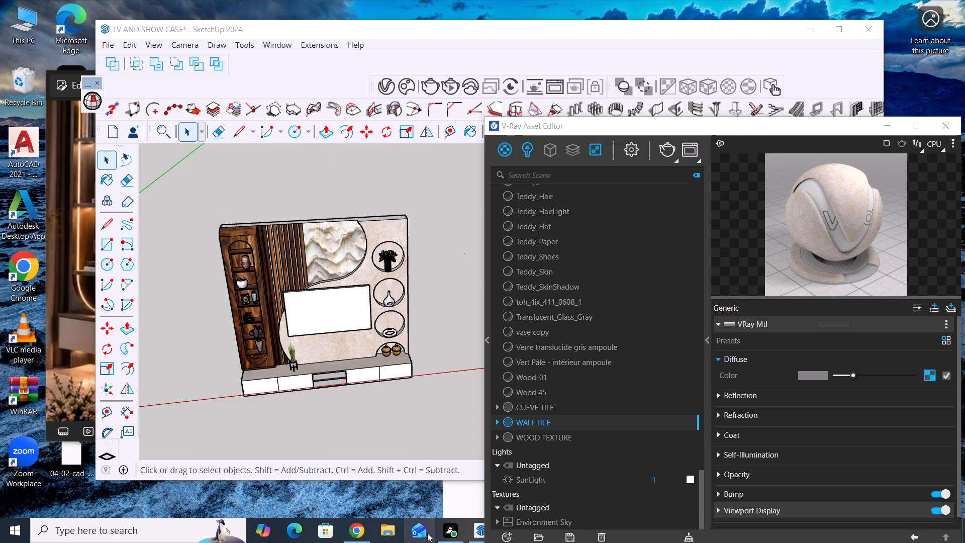
pyautogui.click(353, 535)
pyautogui.scroll(20, 577, 418)
pyautogui.scroll(12, 577, 418)
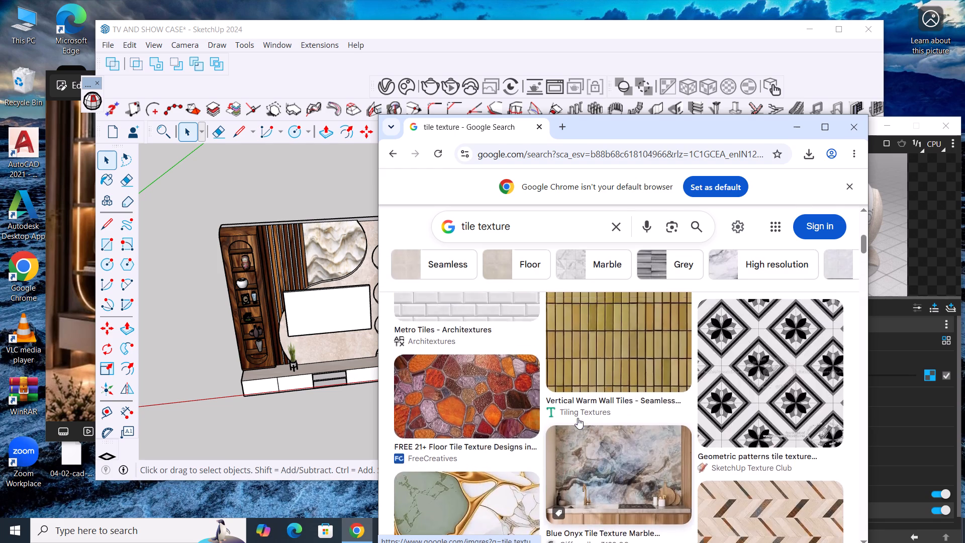
pyautogui.scroll(15, 577, 418)
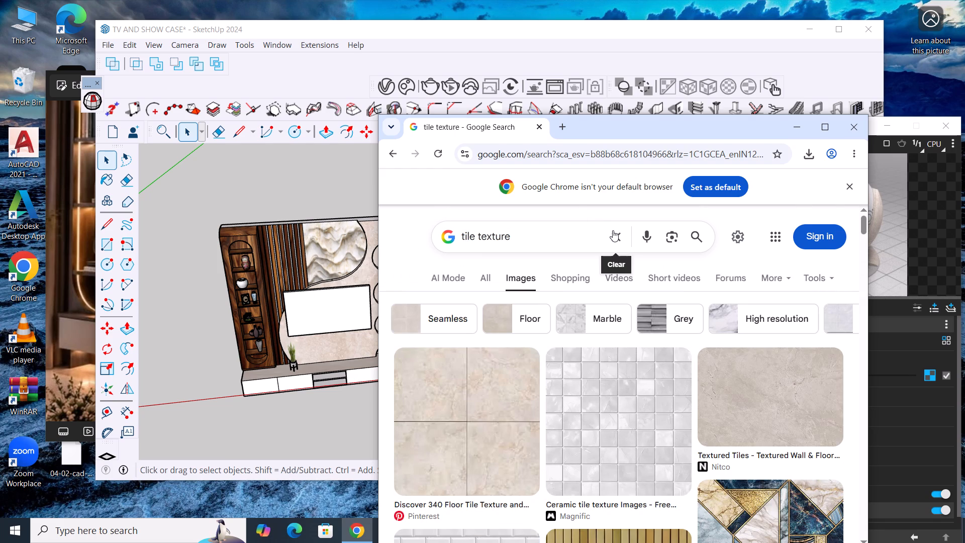
pyautogui.click(613, 230)
pyautogui.click(535, 235)
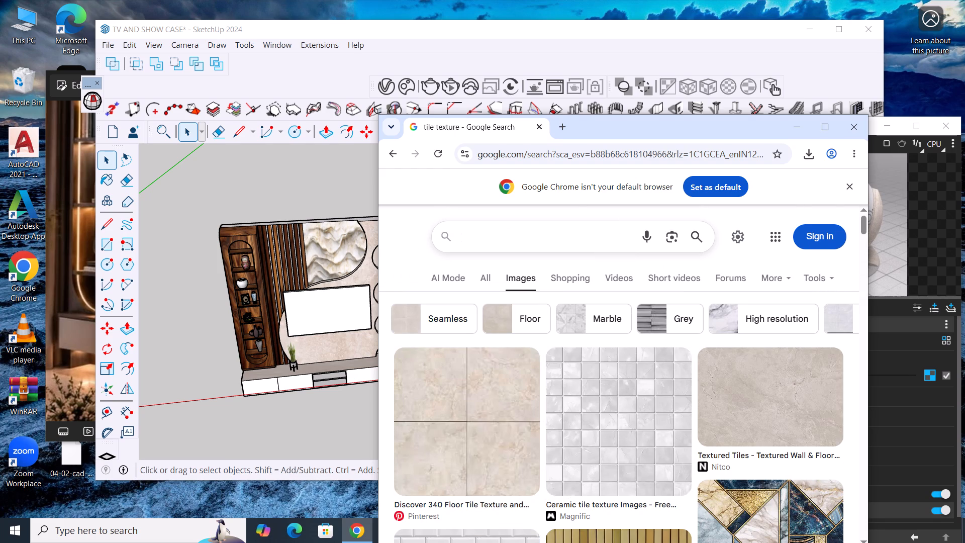
pyautogui.write('NEXT')
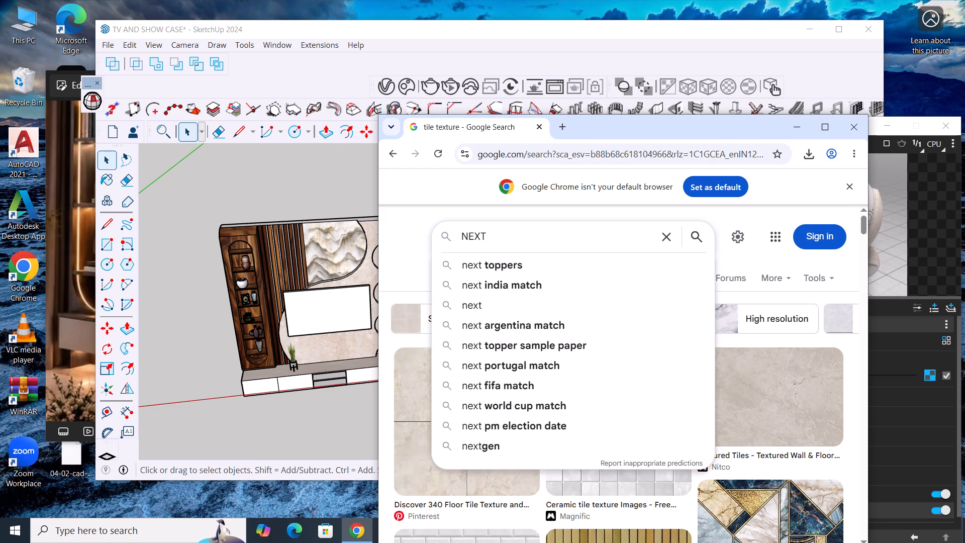
pyautogui.write('FL')
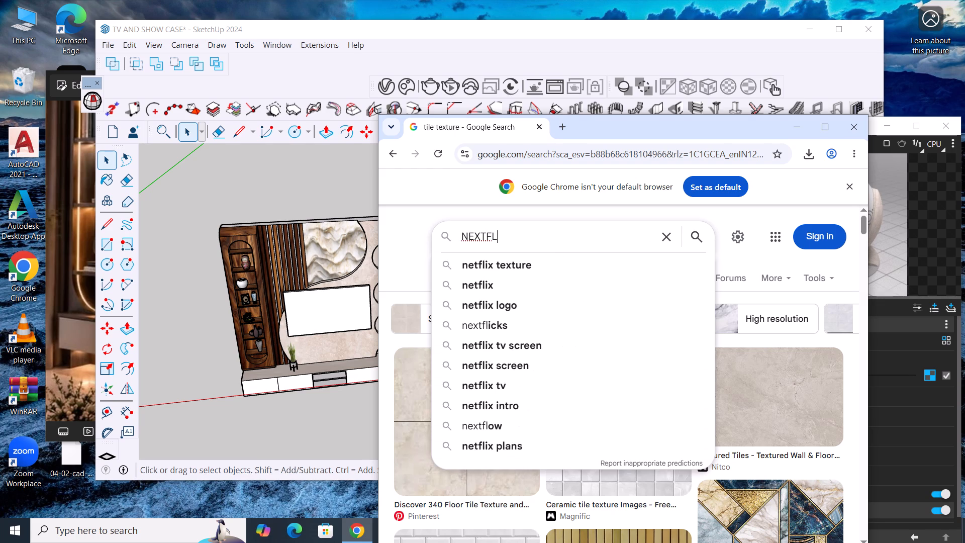
pyautogui.click(539, 268)
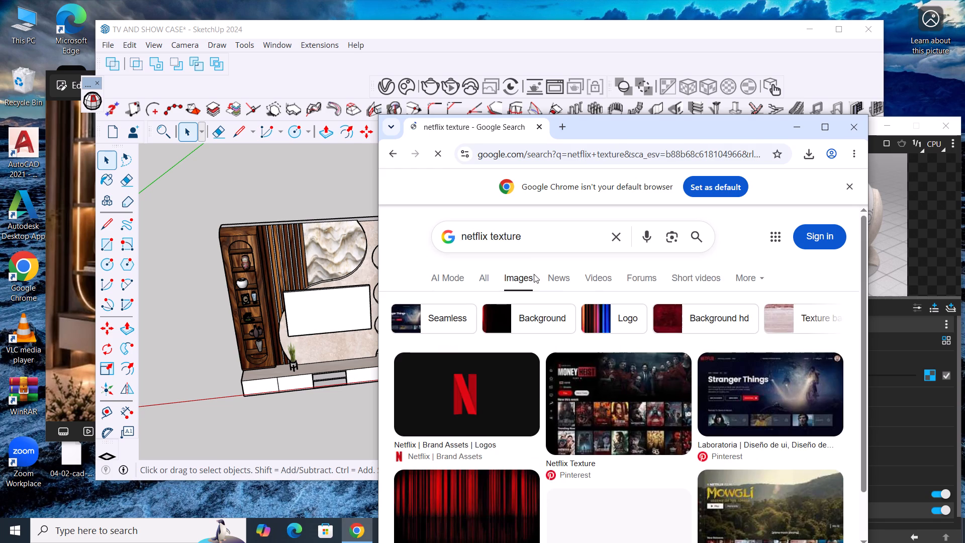
# Browse the netflix texture image results for a Netflix home-screen picture suitable for the TV screen.
pyautogui.scroll(-6, 567, 455)
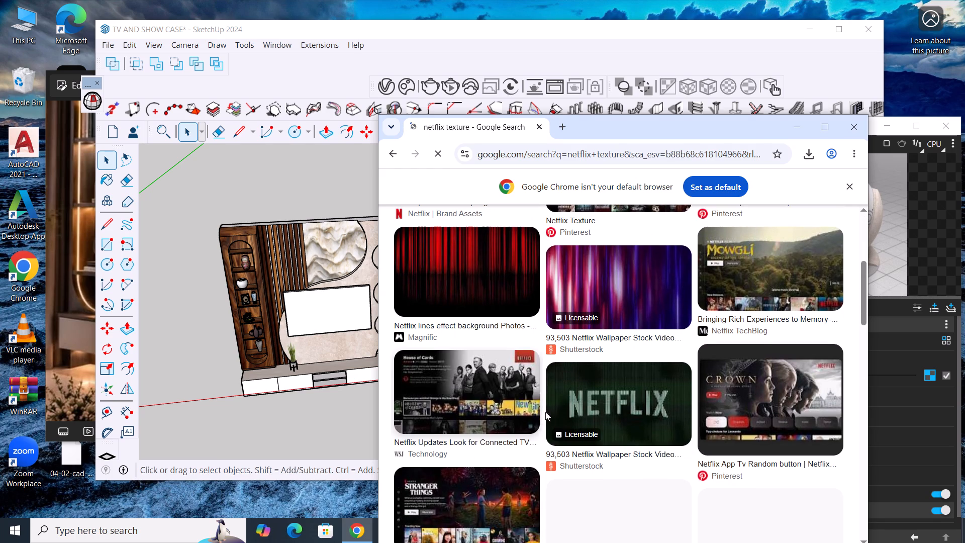
pyautogui.scroll(-6, 459, 405)
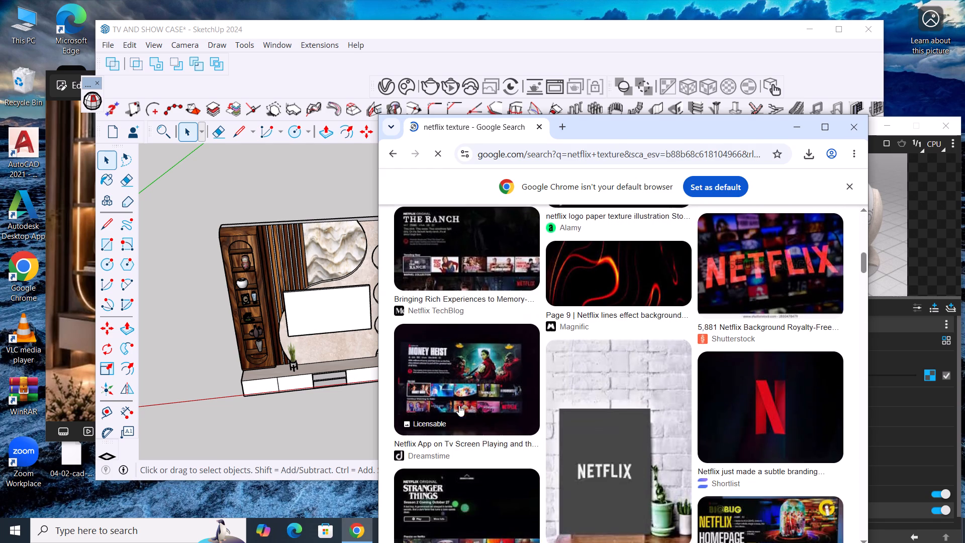
pyautogui.scroll(-4, 460, 405)
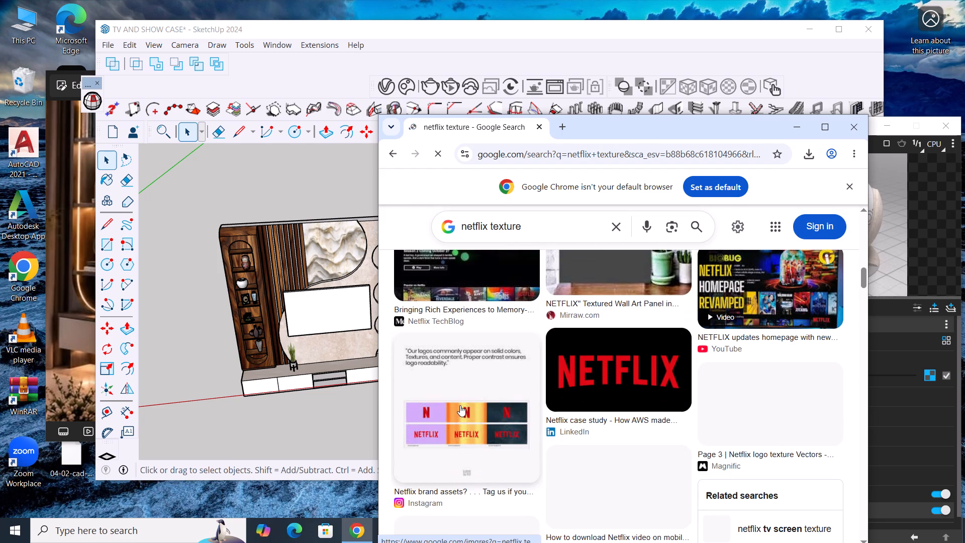
pyautogui.scroll(-6, 460, 405)
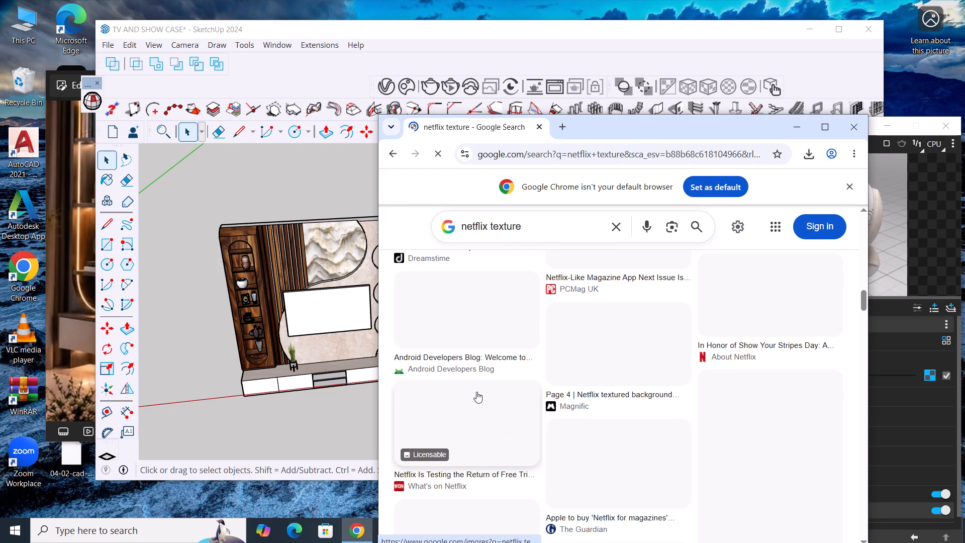
pyautogui.scroll(9, 485, 389)
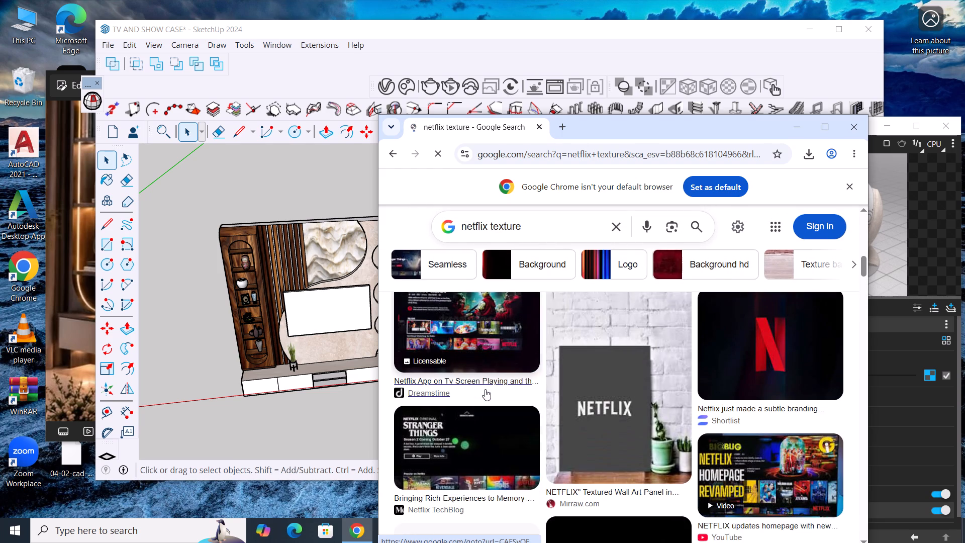
pyautogui.scroll(-8, 485, 389)
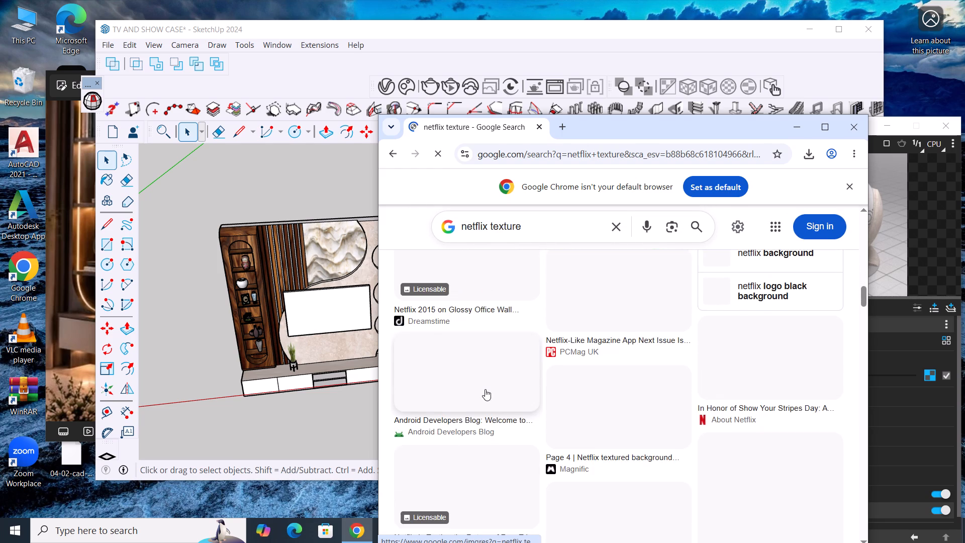
pyautogui.scroll(2, 485, 389)
pyautogui.scroll(-1, 485, 389)
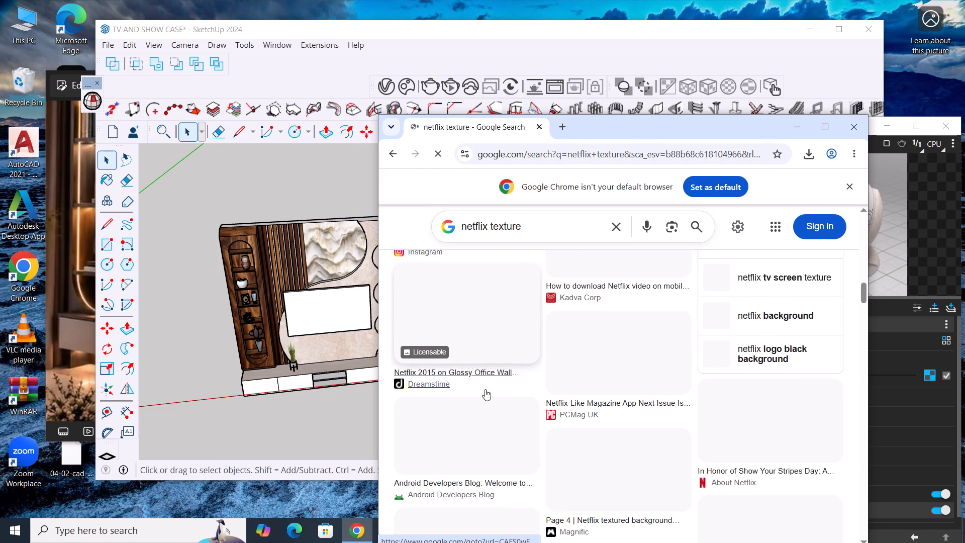
pyautogui.scroll(-4, 571, 422)
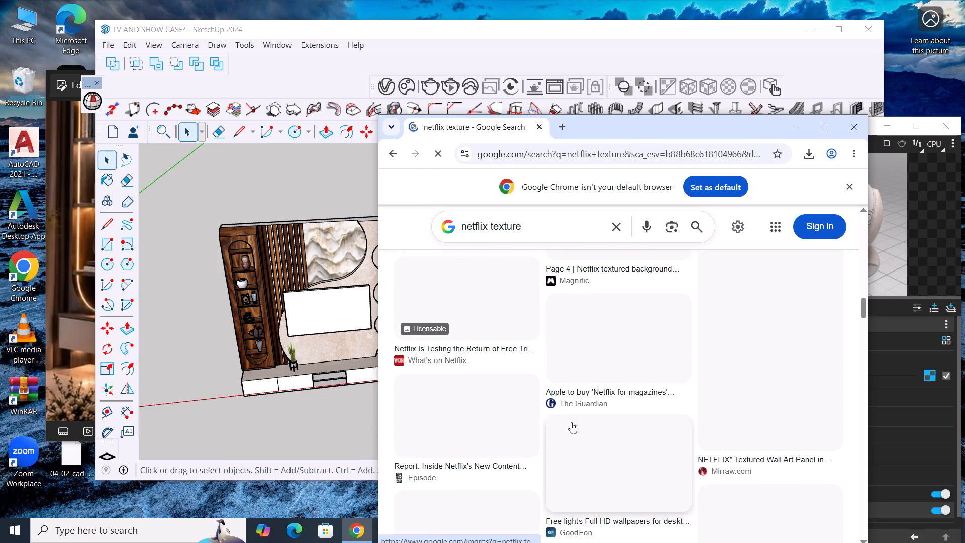
pyautogui.scroll(9, 580, 416)
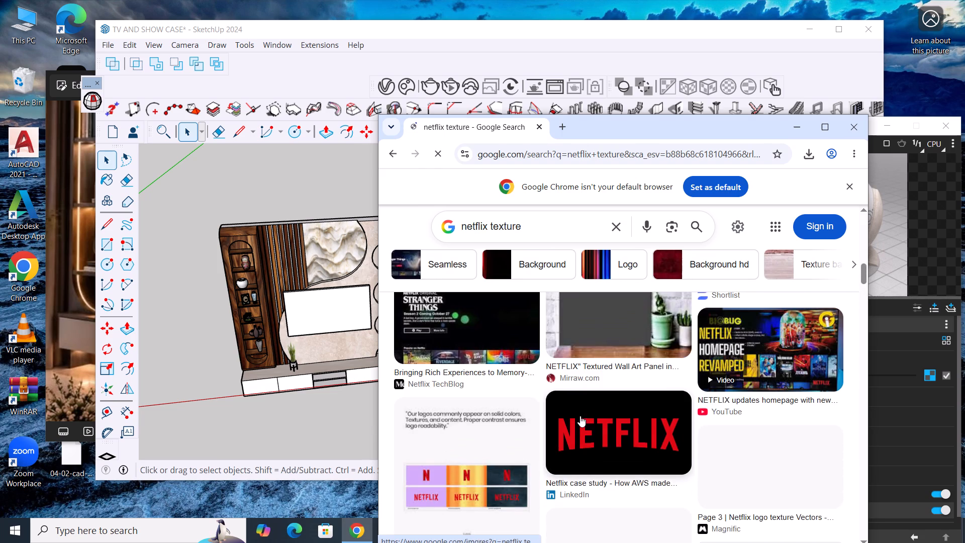
pyautogui.scroll(5, 580, 416)
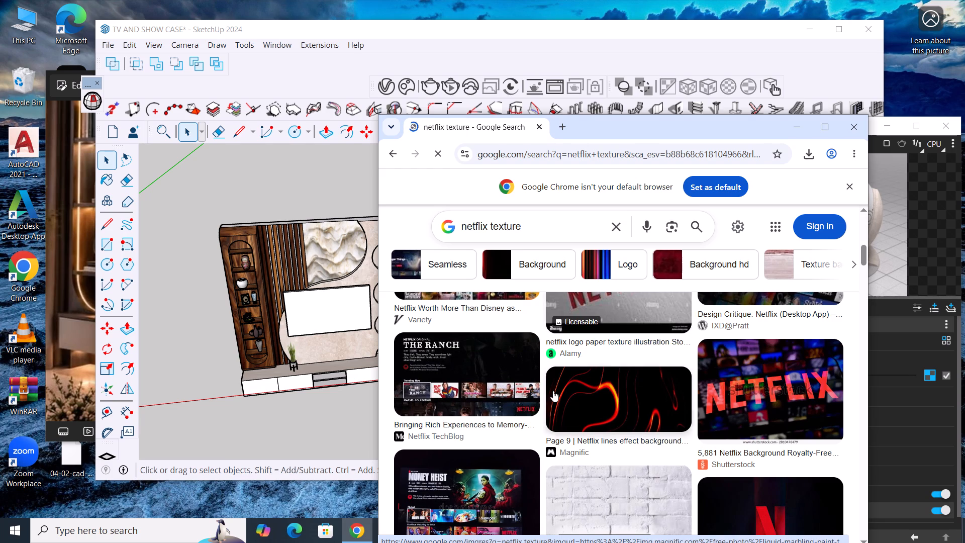
pyautogui.scroll(-2, 554, 392)
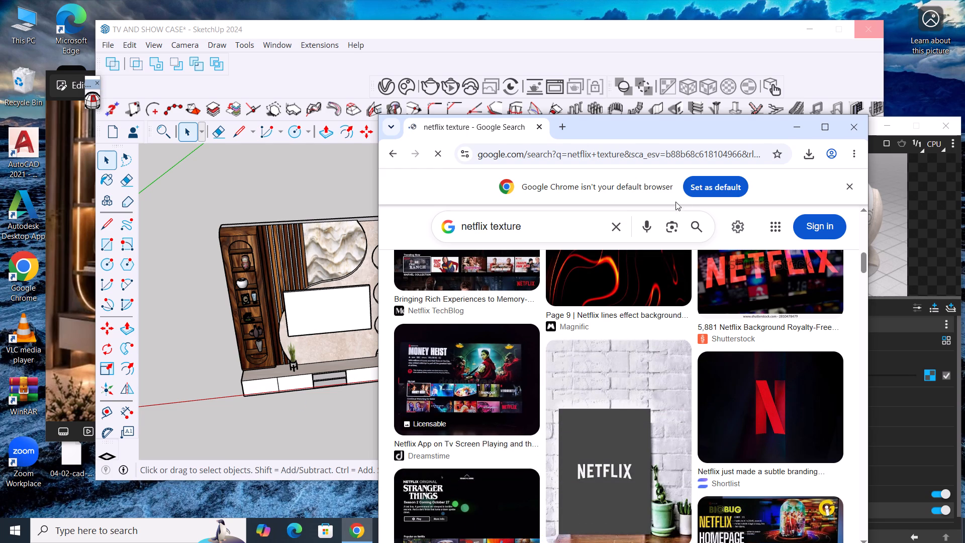
pyautogui.moveTo(657, 121); pyautogui.dragTo(717, 74)
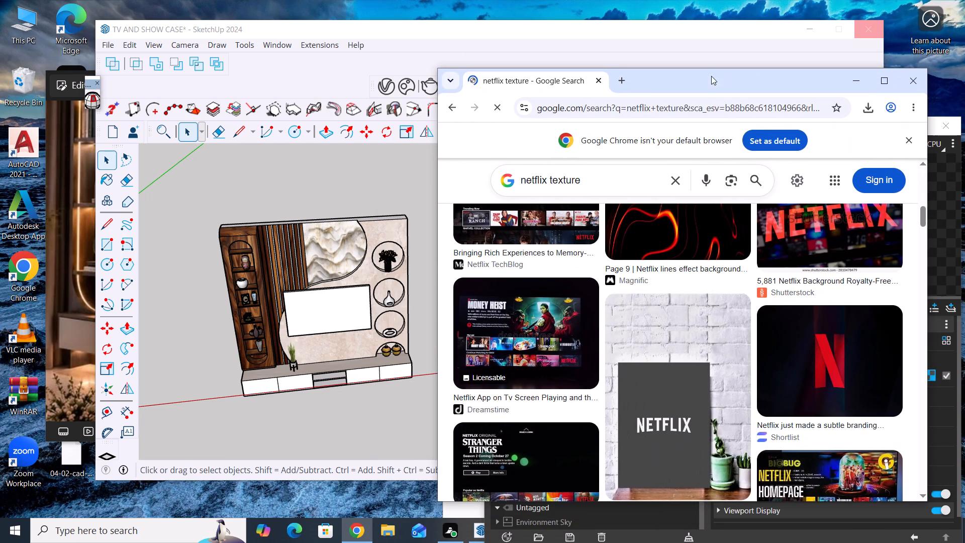
pyautogui.scroll(-10, 597, 394)
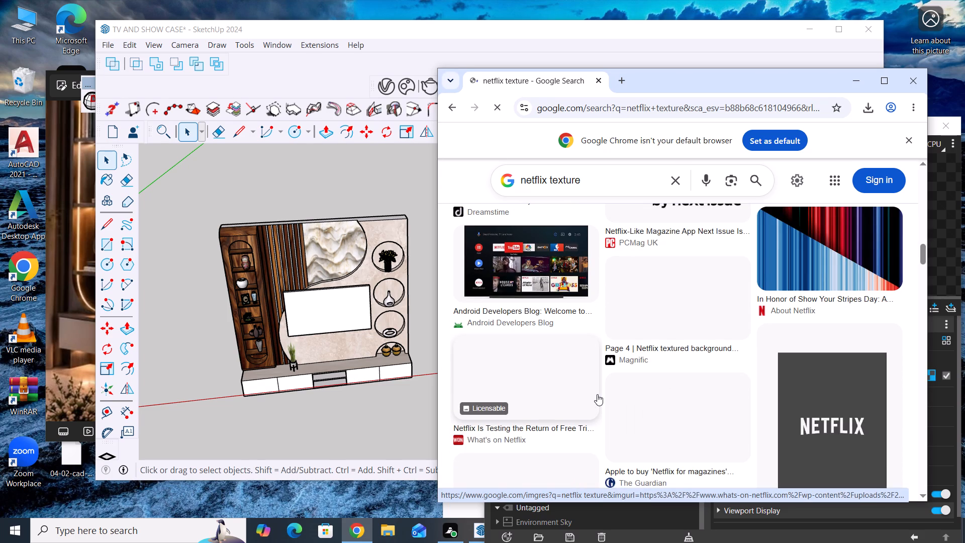
pyautogui.scroll(-3, 597, 394)
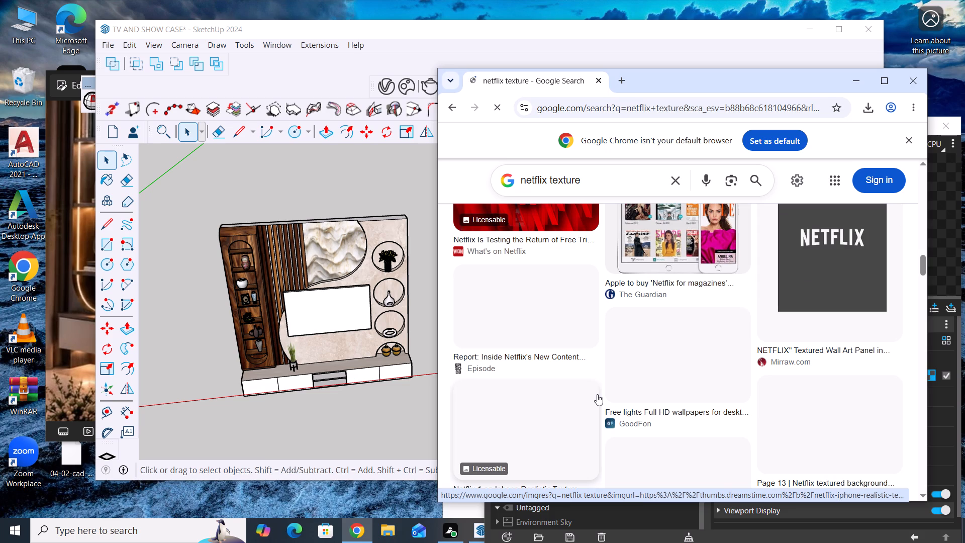
pyautogui.scroll(16, 597, 394)
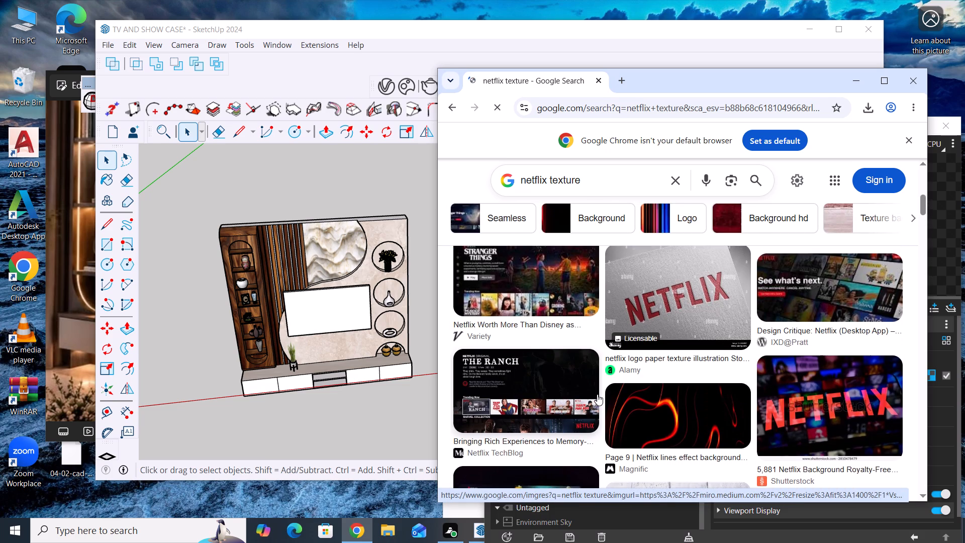
pyautogui.scroll(-2, 597, 394)
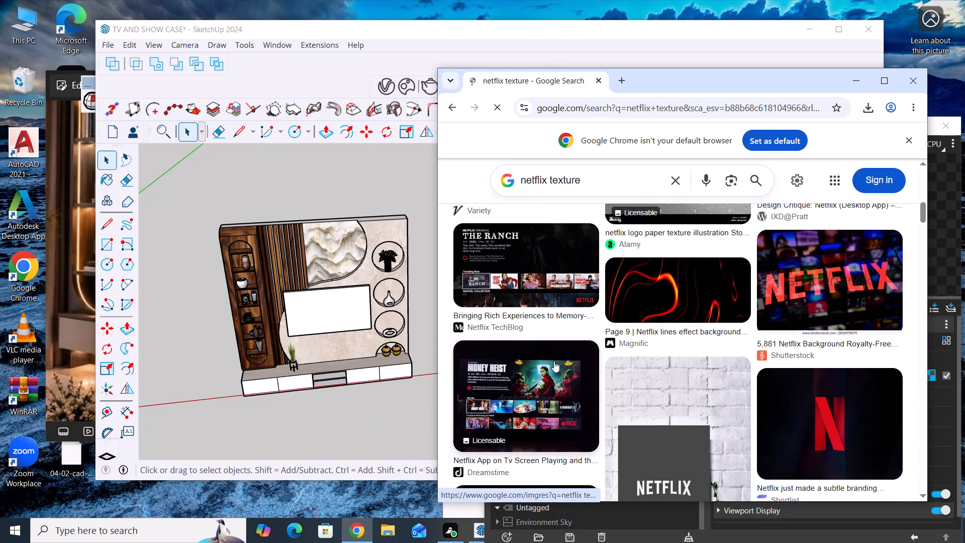
pyautogui.scroll(4, 554, 361)
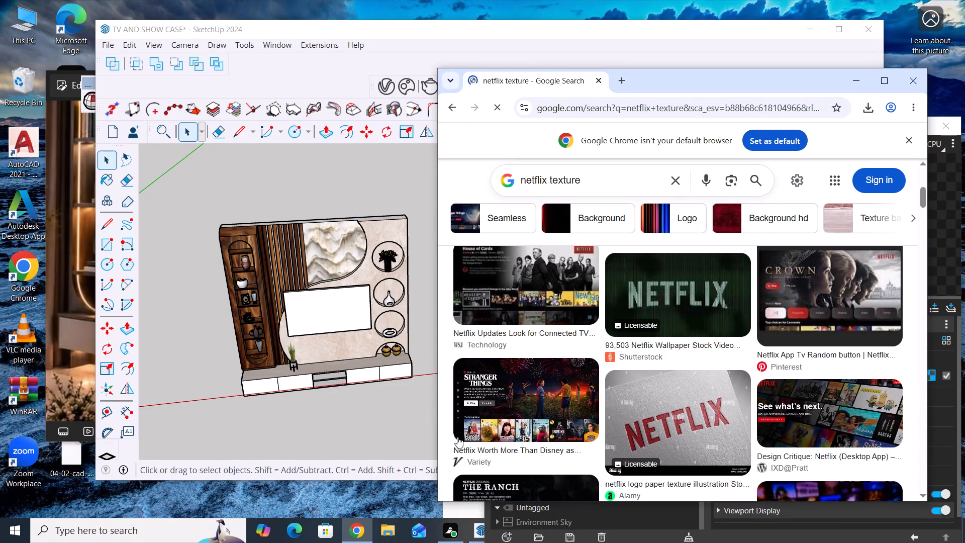
pyautogui.scroll(2, 554, 408)
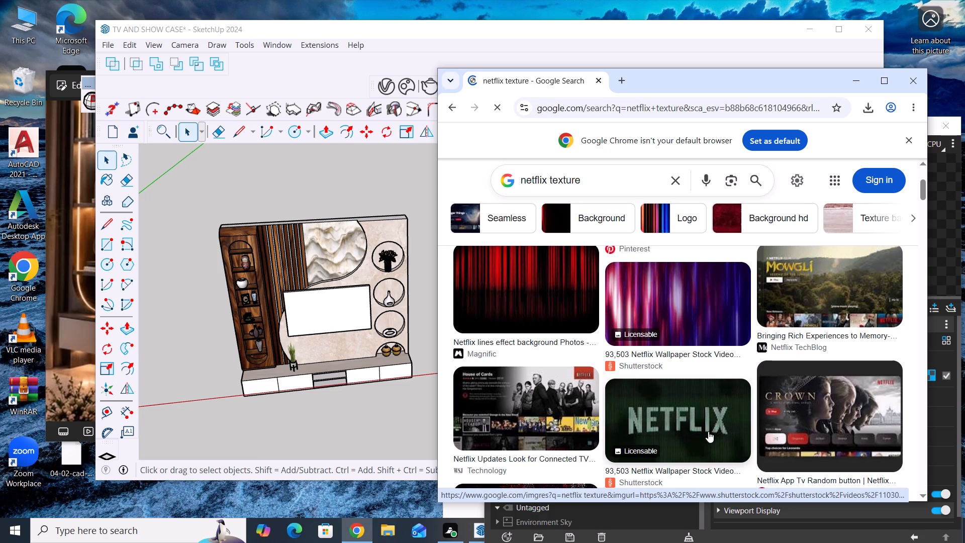
# Open the House of Cards result and save its related The Ranch home-screen picture as NEXTFLEX TEXTURE in the SKETCH UP REFARENCDE folder.
pyautogui.click(553, 399)
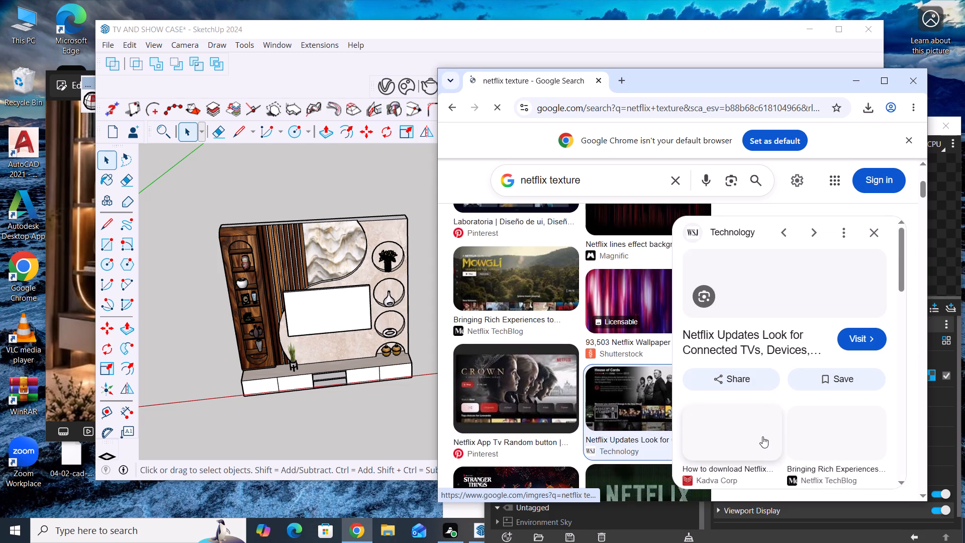
pyautogui.scroll(2, 762, 436)
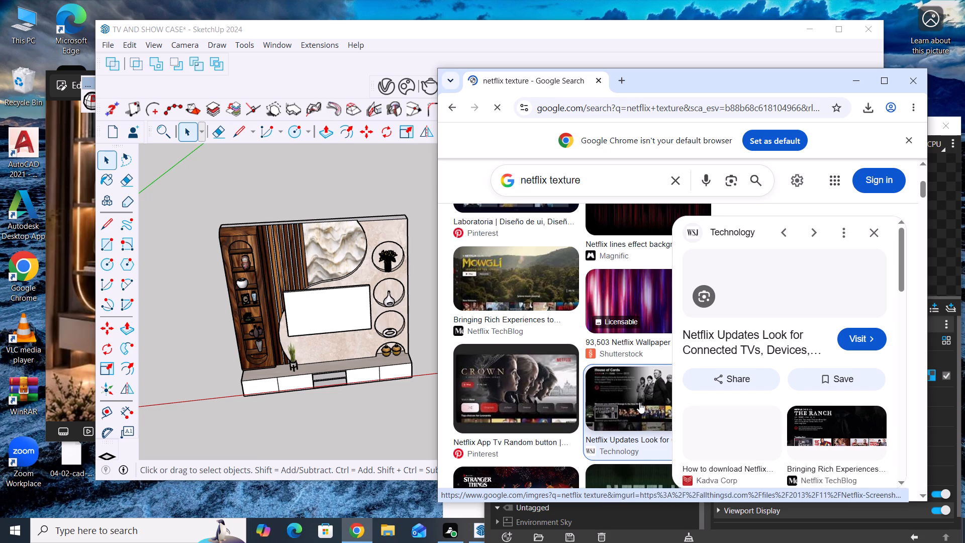
pyautogui.rightClick(846, 445)
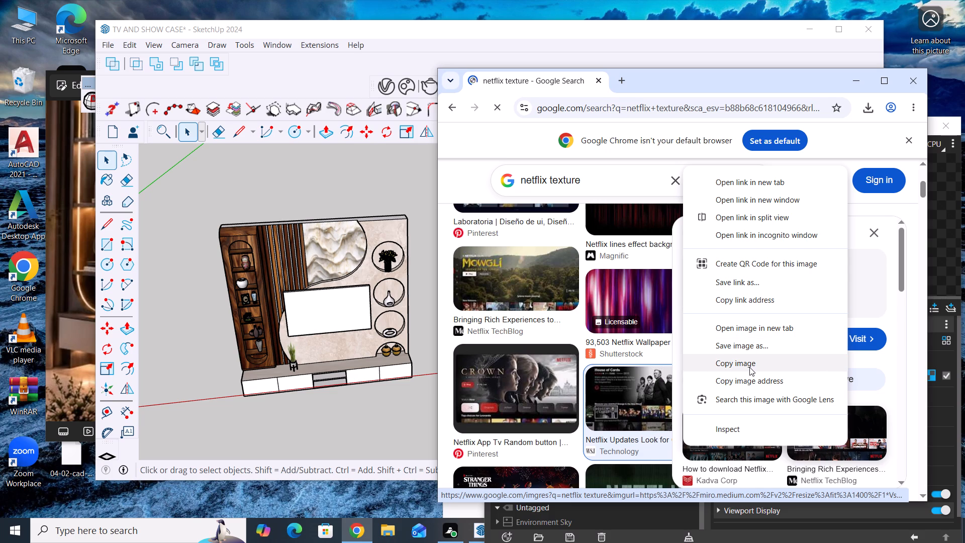
pyautogui.click(756, 350)
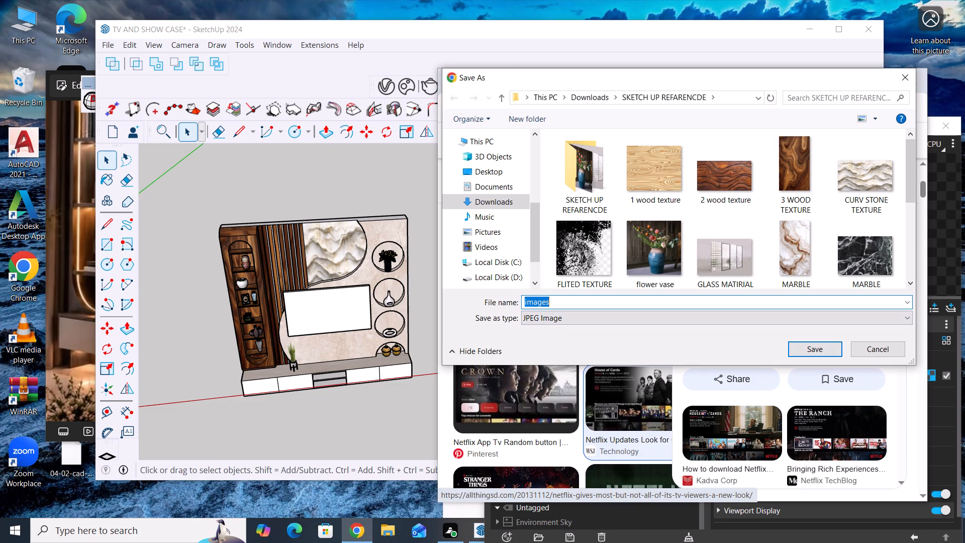
pyautogui.press('BackSpace')
pyautogui.press('BackSpace')
pyautogui.press('BackSpace')
pyautogui.press('BackSpace')
pyautogui.press('BackSpace')
pyautogui.press('BackSpace')
pyautogui.press('BackSpace')
pyautogui.press('BackSpace')
pyautogui.press('BackSpace')
pyautogui.press('BackSpace')
pyautogui.write('NEXTF')
pyautogui.write('LES')
pyautogui.press('BackSpace')
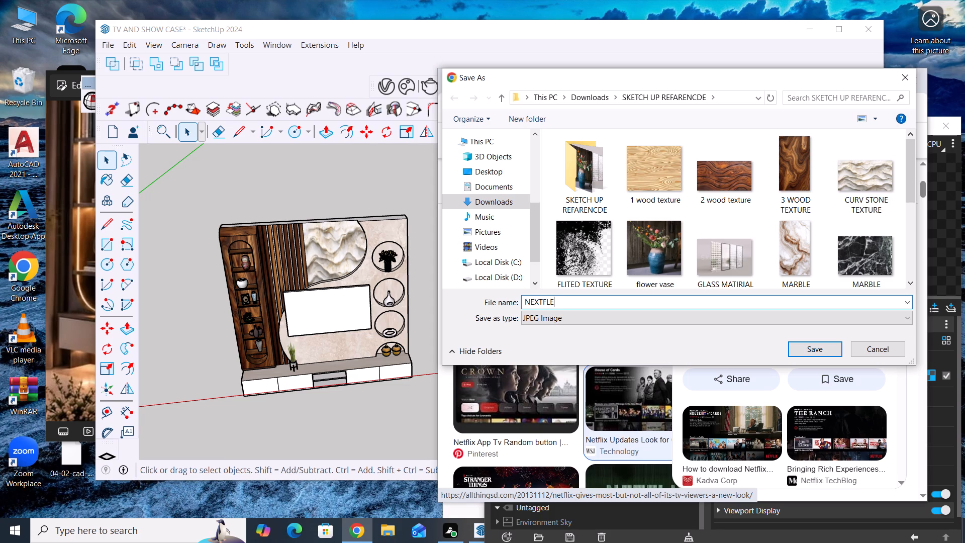
pyautogui.write('X')
pyautogui.press('space')
pyautogui.write('TEXTURE')
pyautogui.click(822, 353)
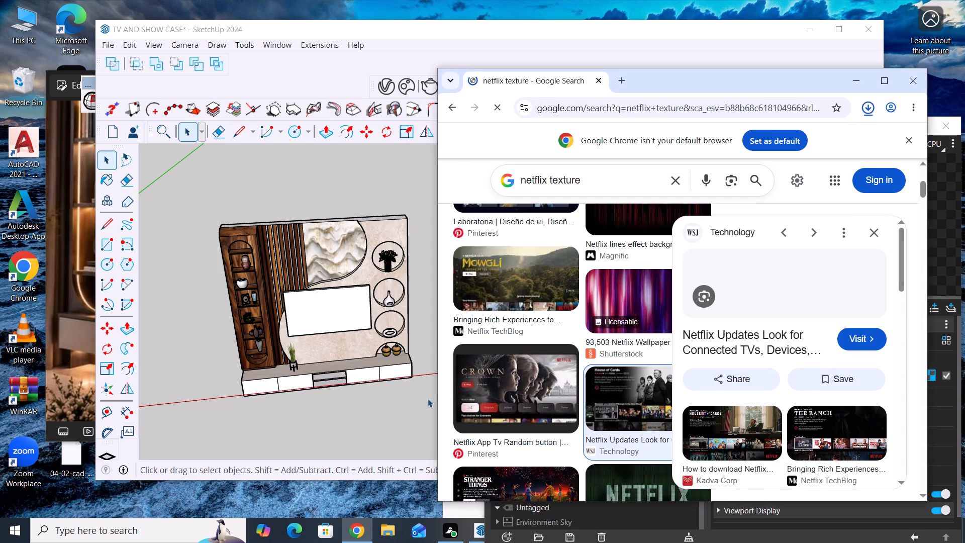
# Switch to SketchUp, close the V-Ray Asset Editor, and select the TV screen's front face inside its group.
pyautogui.click(378, 396)
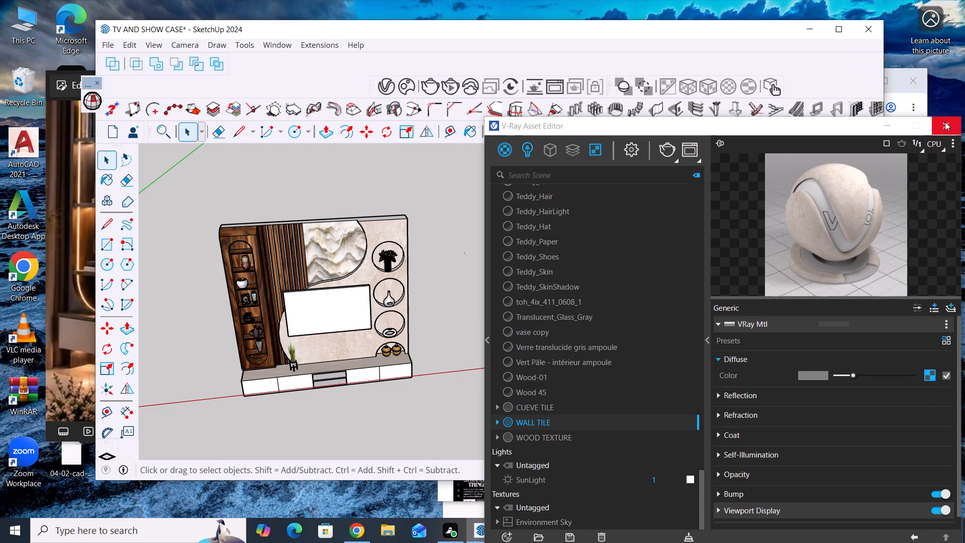
pyautogui.click(946, 125)
pyautogui.scroll(4, 358, 392)
pyautogui.moveTo(383, 391); pyautogui.dragTo(520, 349, button='middle')
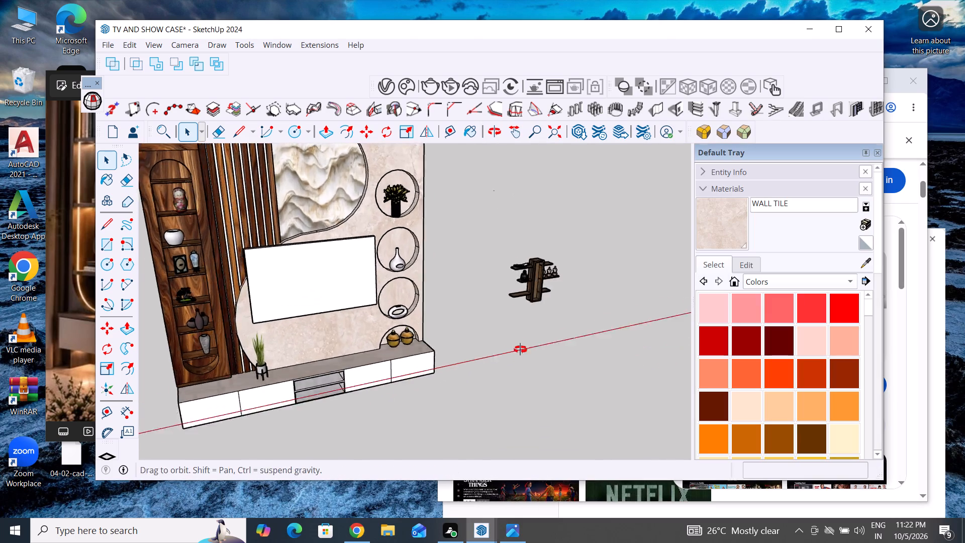
pyautogui.moveTo(520, 349); pyautogui.dragTo(540, 345, button='middle')
pyautogui.scroll(4, 377, 416)
pyautogui.moveTo(412, 424); pyautogui.dragTo(336, 423, button='middle')
pyautogui.scroll(-2, 520, 402)
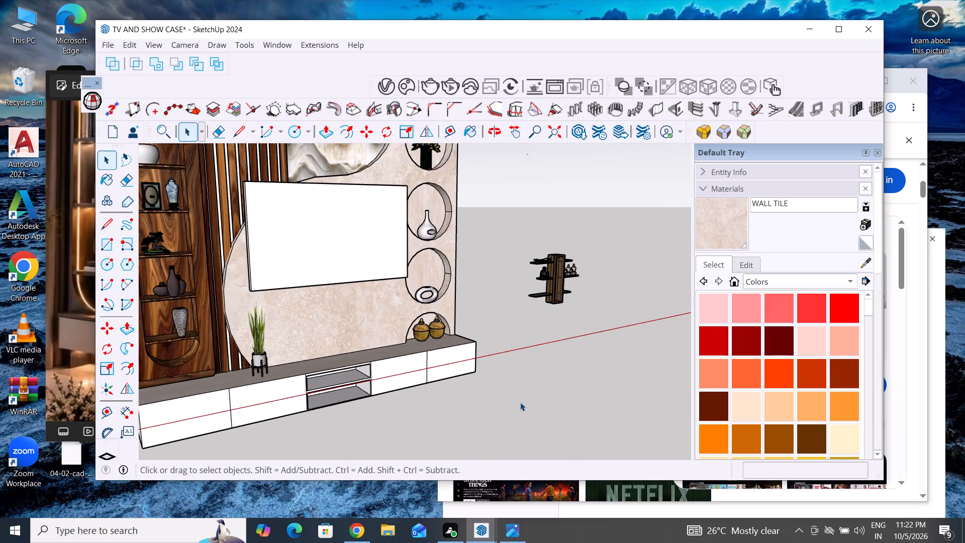
pyautogui.scroll(-1, 520, 402)
pyautogui.moveTo(495, 407); pyautogui.dragTo(361, 443, button='middle')
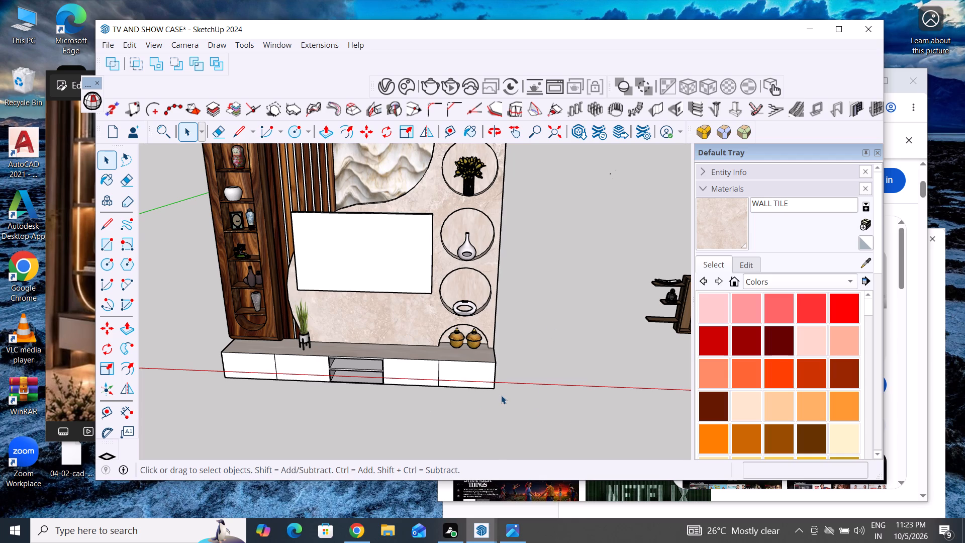
pyautogui.scroll(-2, 501, 395)
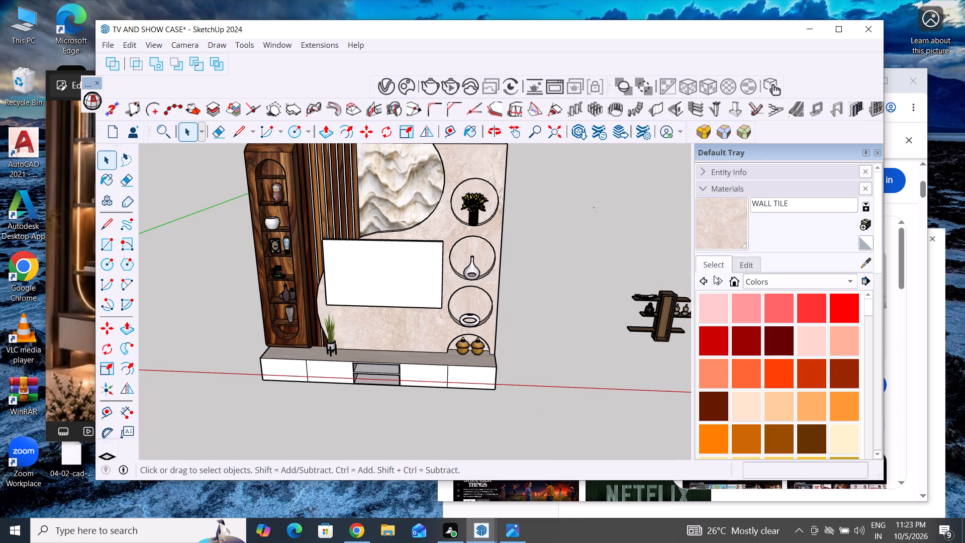
pyautogui.click(563, 335)
pyautogui.click(411, 291)
pyautogui.tripleClick(411, 276)
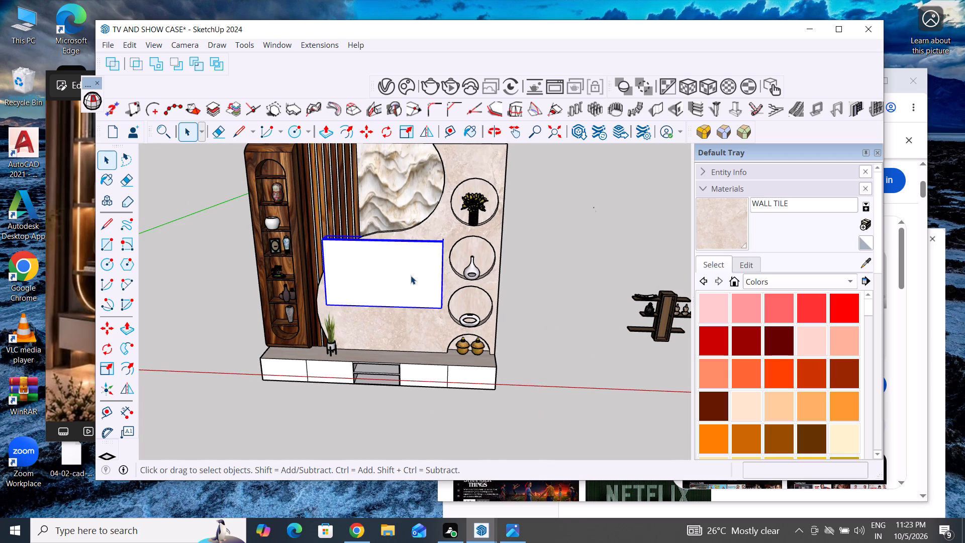
pyautogui.click(411, 276)
pyautogui.click(411, 269)
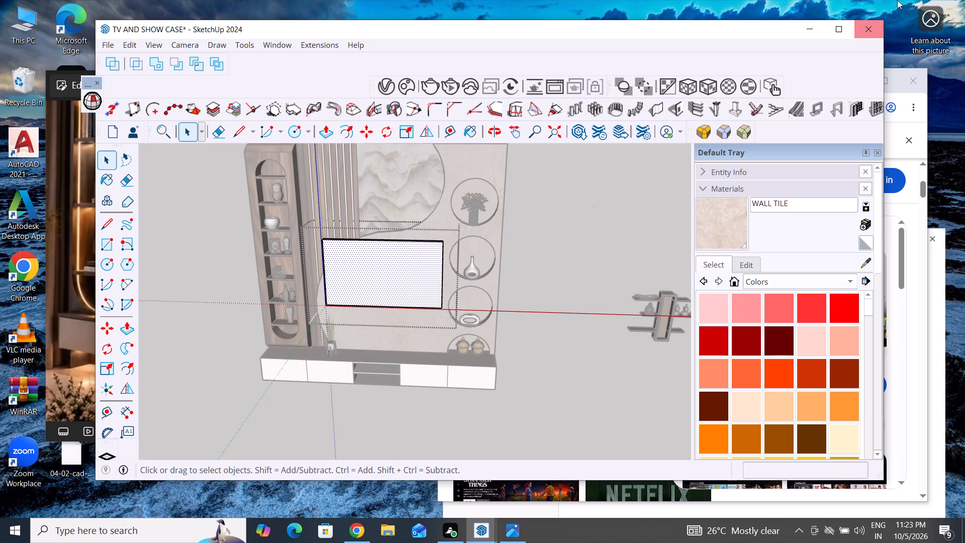
# Create a new Generic material in the V-Ray Asset Editor and rename it NETFLEX TEXTURE.
pyautogui.click(385, 87)
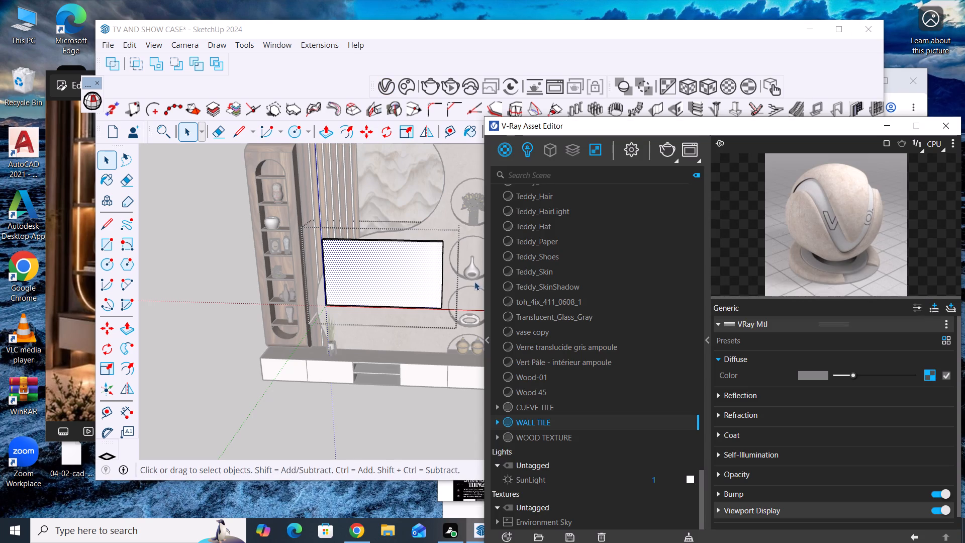
pyautogui.rightClick(501, 148)
pyautogui.click(554, 178)
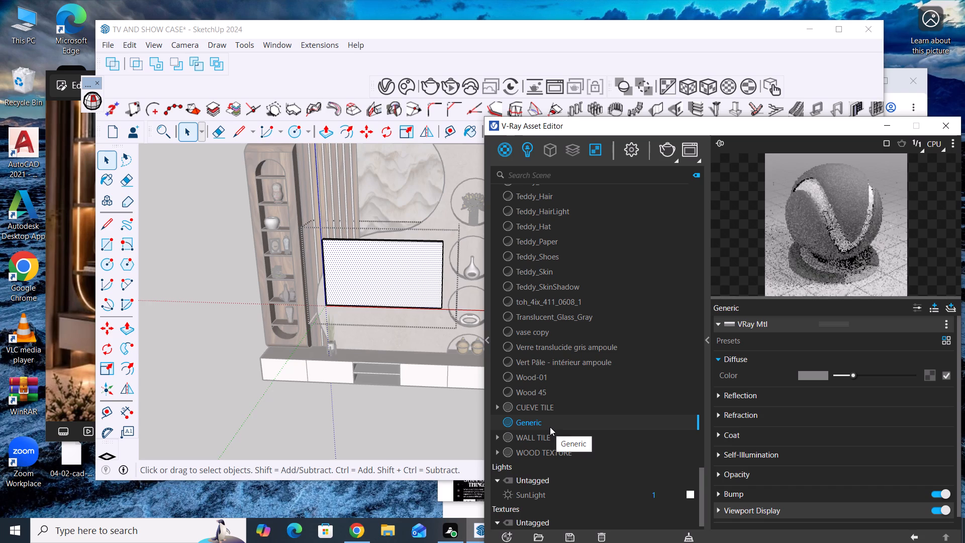
pyautogui.rightClick(553, 423)
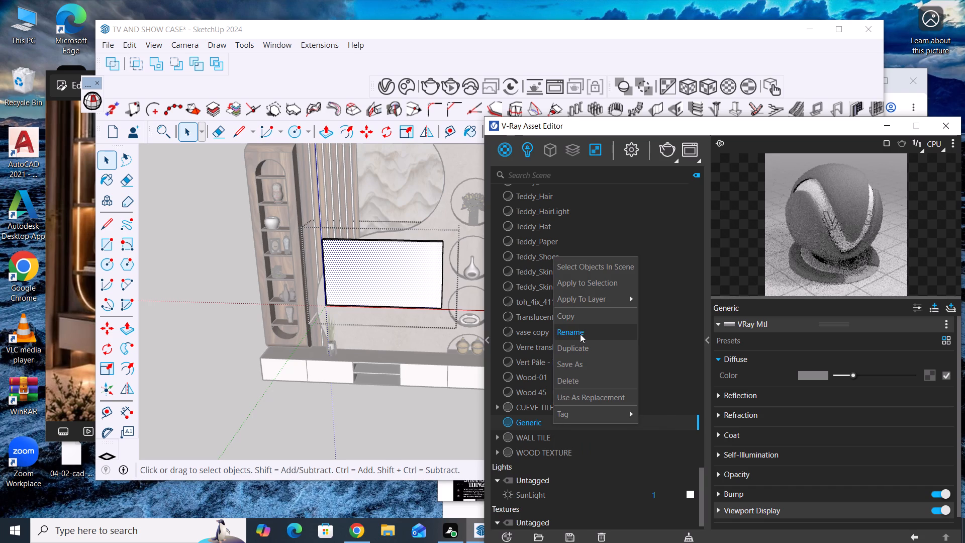
pyautogui.click(580, 334)
pyautogui.press('BackSpace')
pyautogui.press('BackSpace')
pyautogui.press('BackSpace')
pyautogui.press('BackSpace')
pyautogui.press('BackSpace')
pyautogui.press('BackSpace')
pyautogui.press('BackSpace')
pyautogui.press('BackSpace')
pyautogui.press('BackSpace')
pyautogui.press('BackSpace')
pyautogui.press('BackSpace')
pyautogui.press('BackSpace')
pyautogui.press('BackSpace')
pyautogui.press('BackSpace')
pyautogui.press('BackSpace')
pyautogui.press('BackSpace')
pyautogui.press('BackSpace')
pyautogui.press('BackSpace')
pyautogui.press('BackSpace')
pyautogui.press('BackSpace')
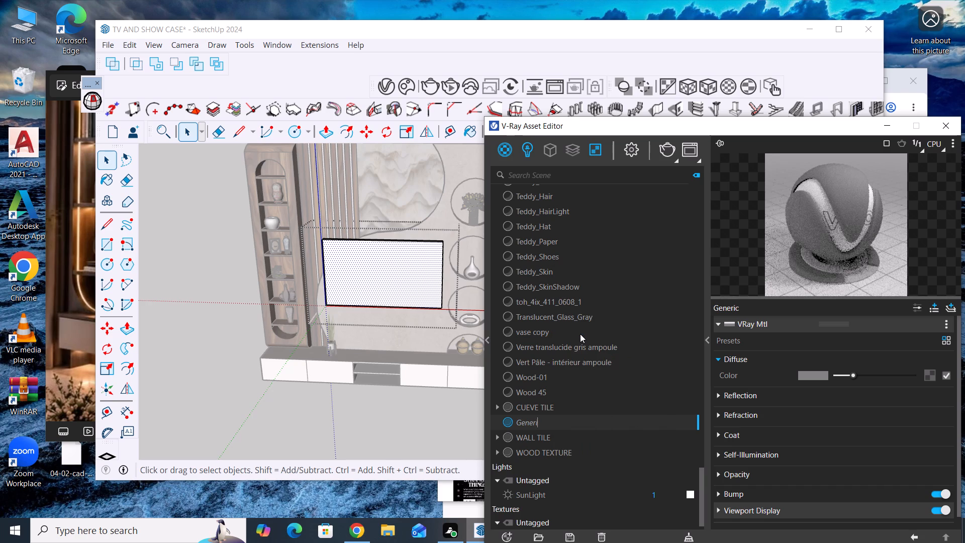
pyautogui.scroll(-2, 521, 465)
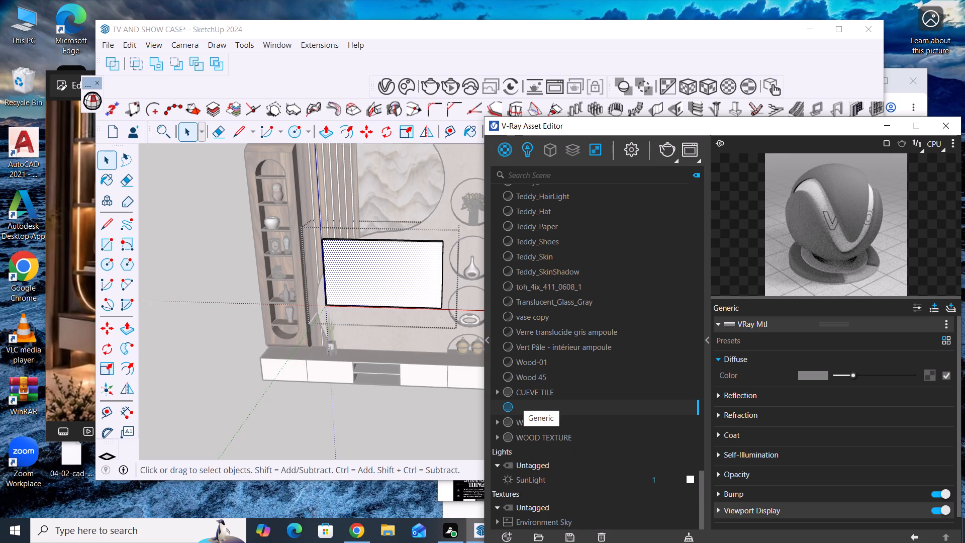
pyautogui.write('NEX')
pyautogui.press('BackSpace')
pyautogui.press('t')
pyautogui.write('FLEX')
pyautogui.press('space')
pyautogui.write('TEXTURE')
pyautogui.click(610, 431)
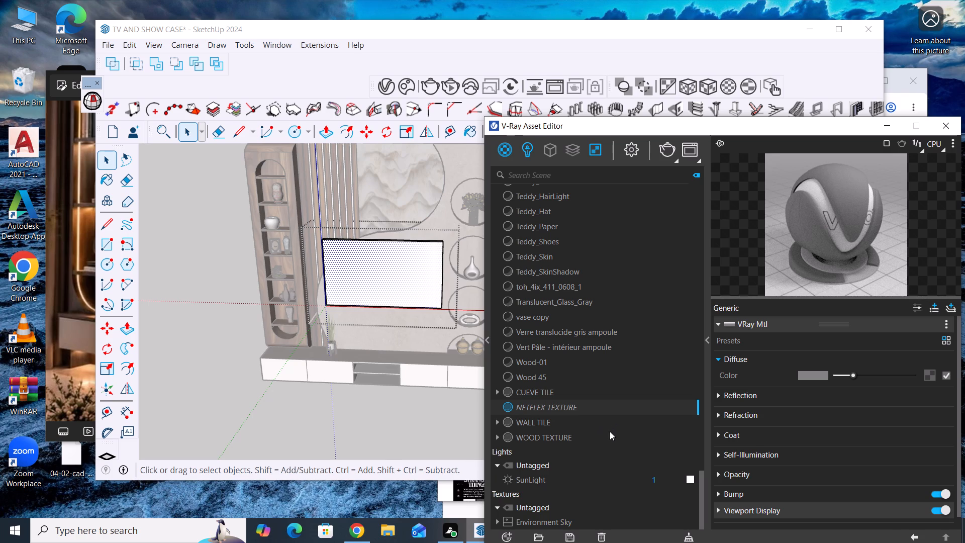
# Load the NEXTFLEX TEXTURE image as a bitmap in the diffuse color of the NETFLEX TEXTURE material.
pyautogui.click(601, 408)
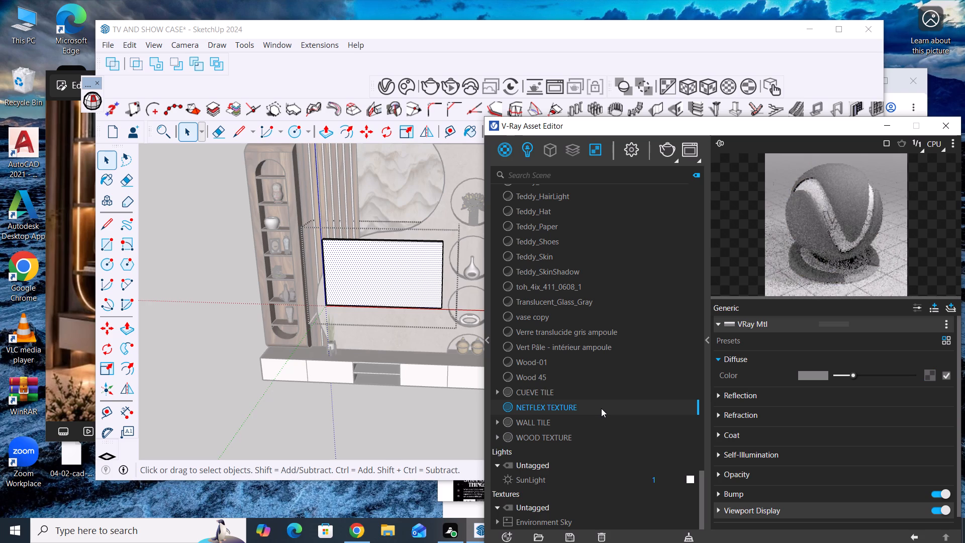
pyautogui.click(925, 375)
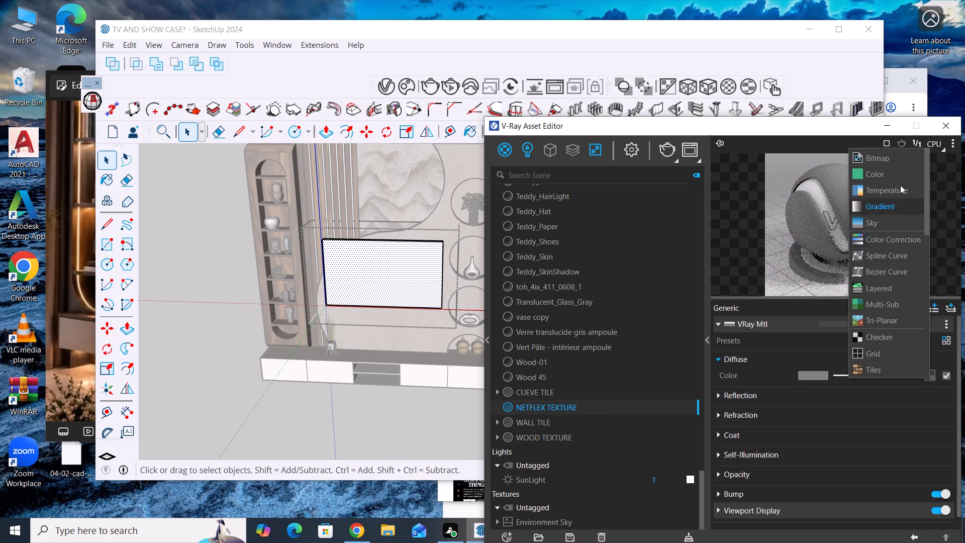
pyautogui.click(898, 157)
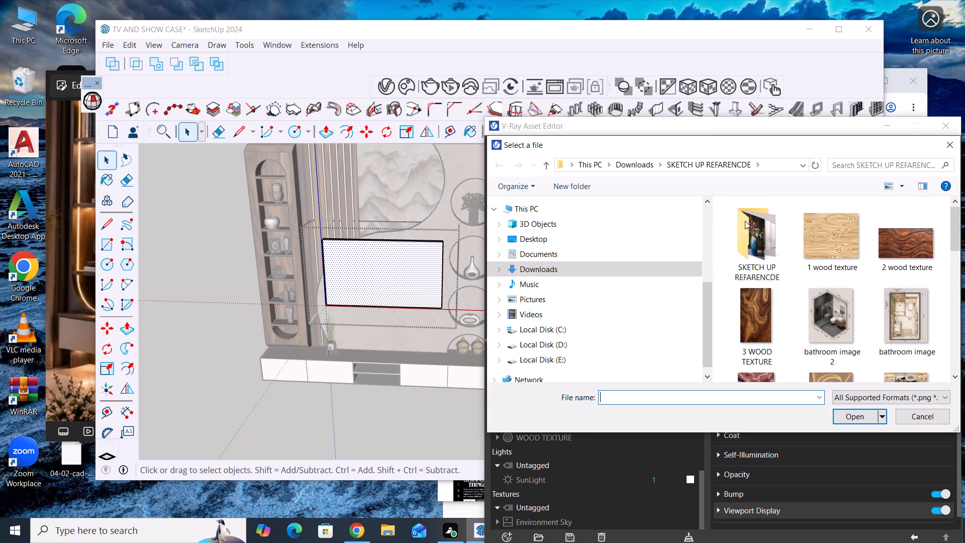
pyautogui.moveTo(751, 145); pyautogui.dragTo(545, 83)
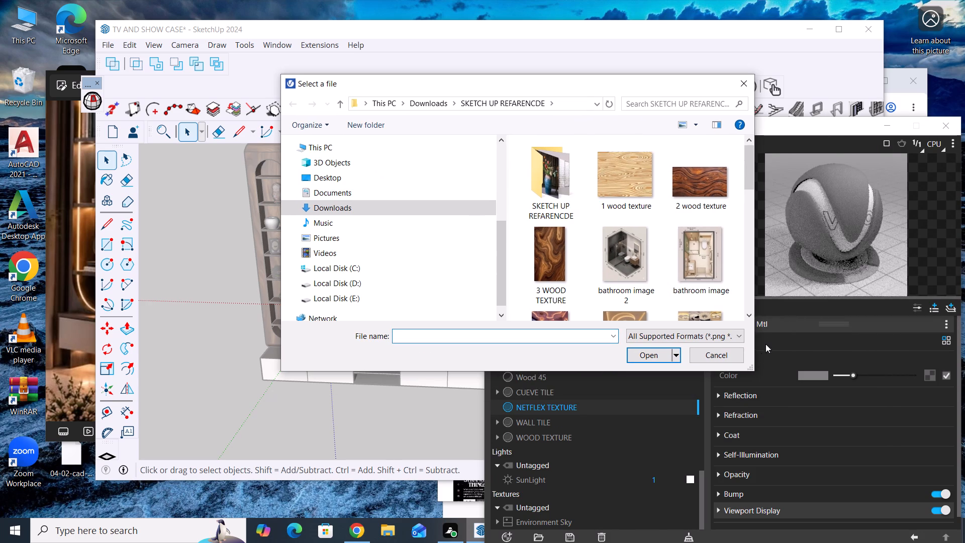
pyautogui.moveTo(749, 373); pyautogui.dragTo(870, 424)
pyautogui.scroll(-3, 740, 309)
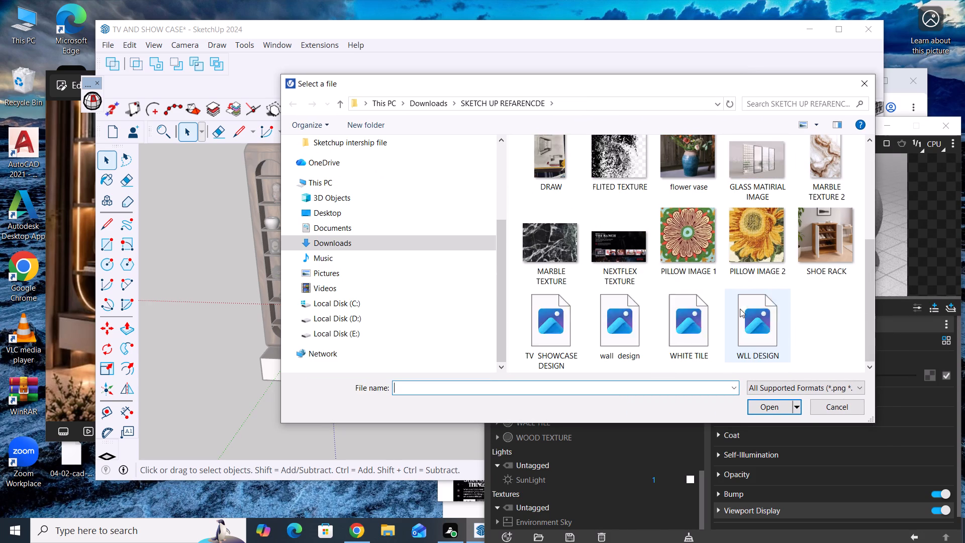
pyautogui.scroll(-4, 740, 309)
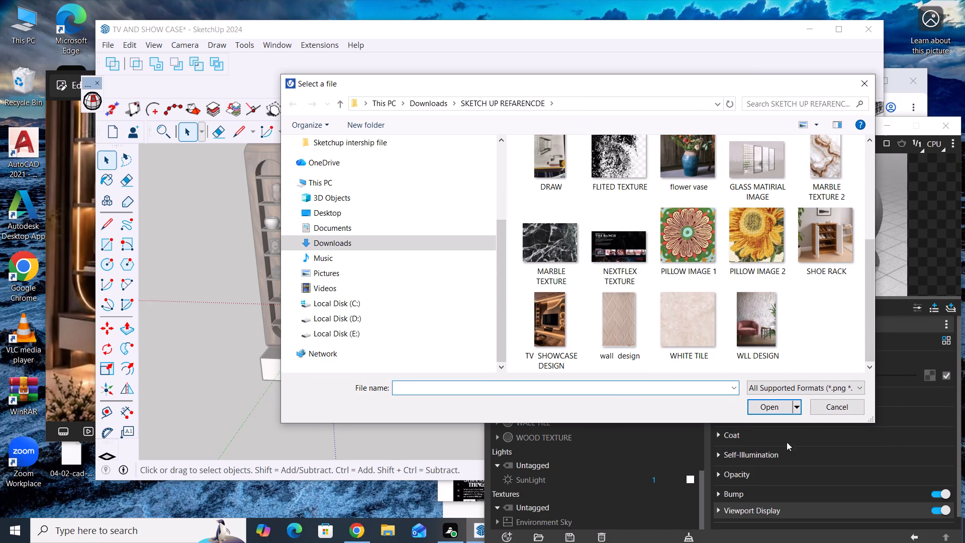
pyautogui.click(622, 247)
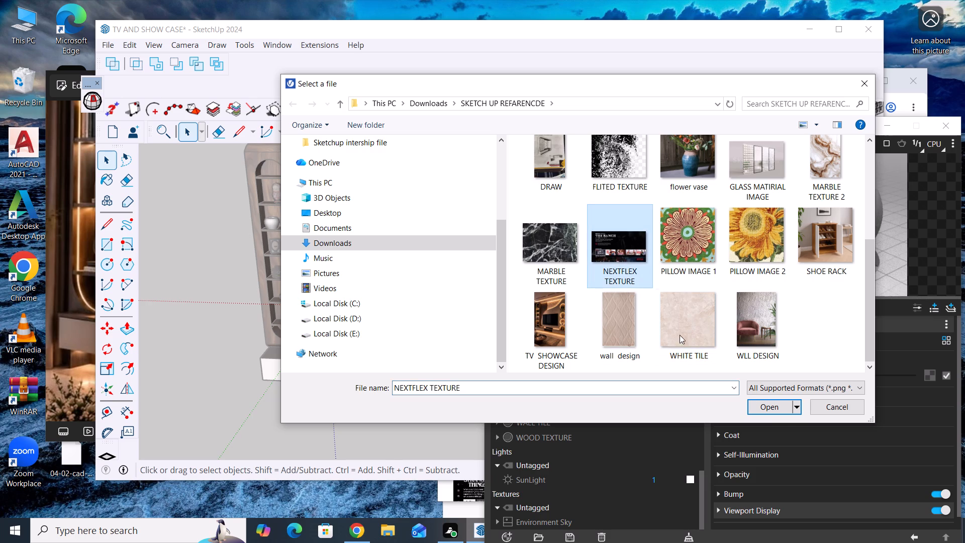
pyautogui.click(779, 407)
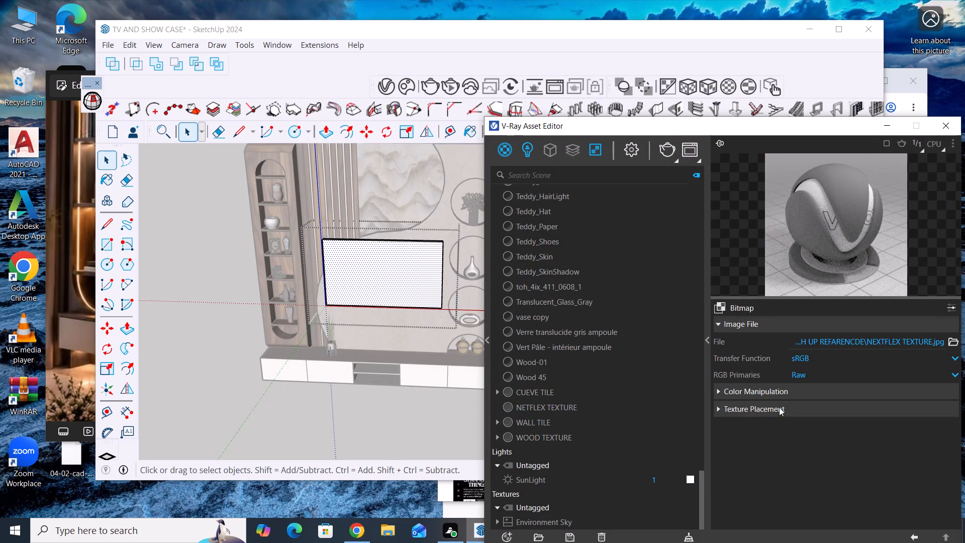
# Apply the NETFLEX TEXTURE material to the selected TV screen face and fit the image to it with the V-Ray cubic projection.
pyautogui.click(575, 403)
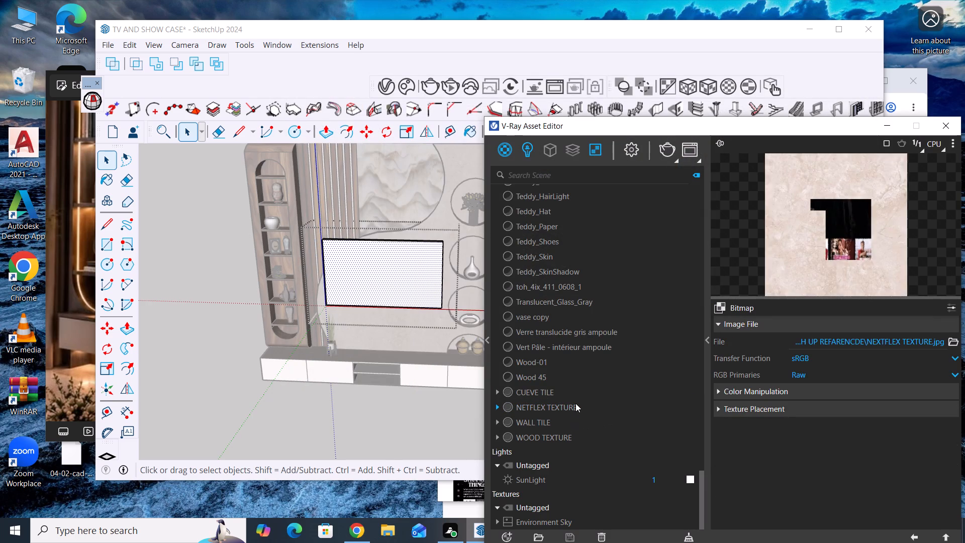
pyautogui.rightClick(575, 403)
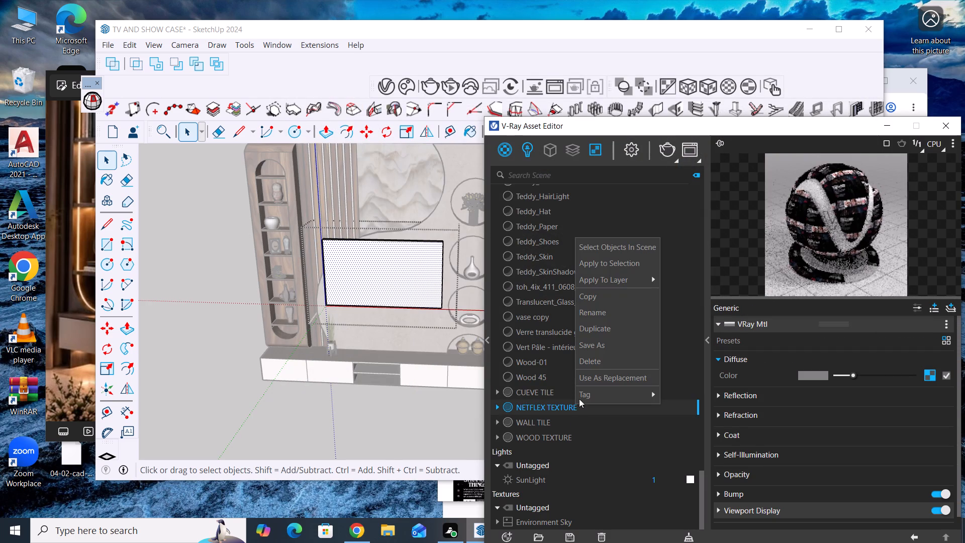
pyautogui.click(617, 261)
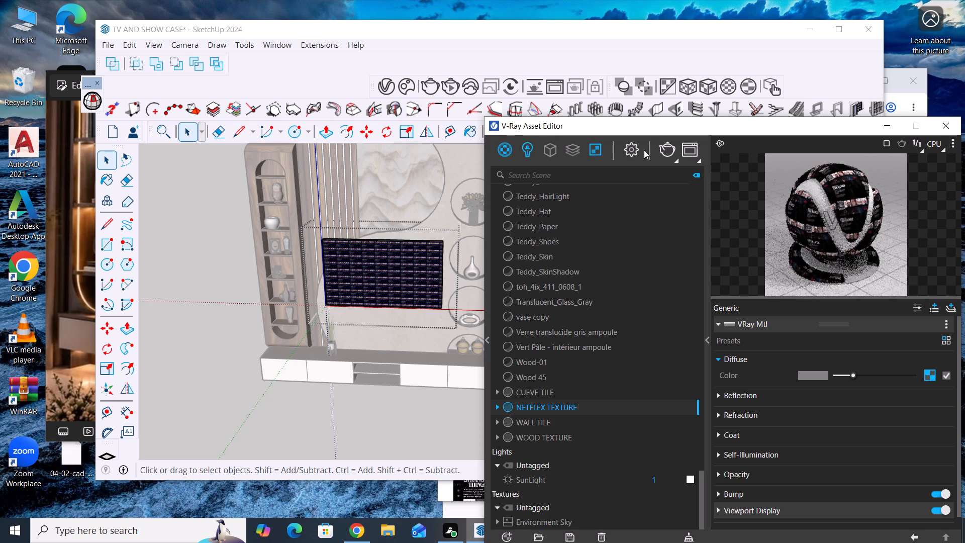
pyautogui.click(705, 91)
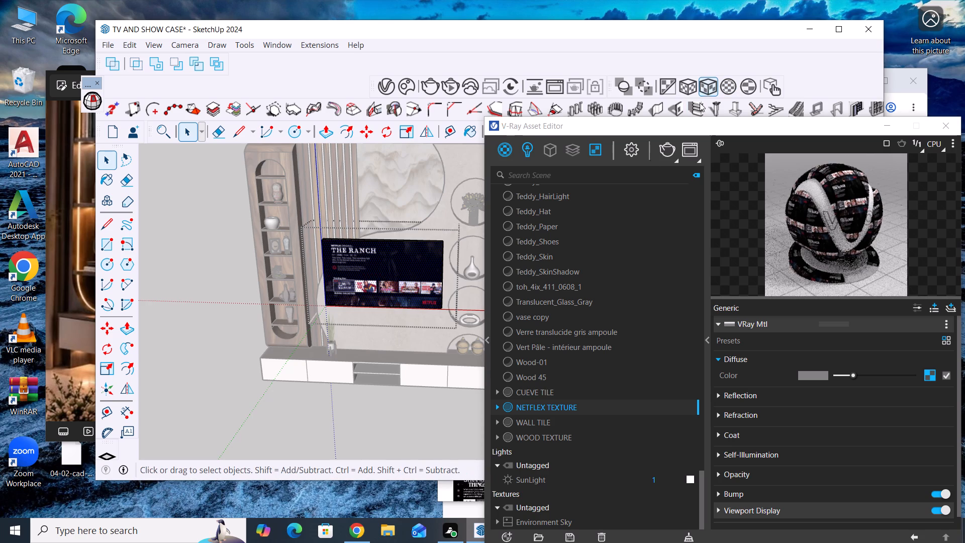
# Leave the TV group and examine how the Netflix home-screen image looks on the TV, close up and at an angle.
pyautogui.click(409, 446)
pyautogui.click(403, 432)
pyautogui.scroll(1, 392, 424)
pyautogui.moveTo(394, 426); pyautogui.dragTo(442, 418, button='middle')
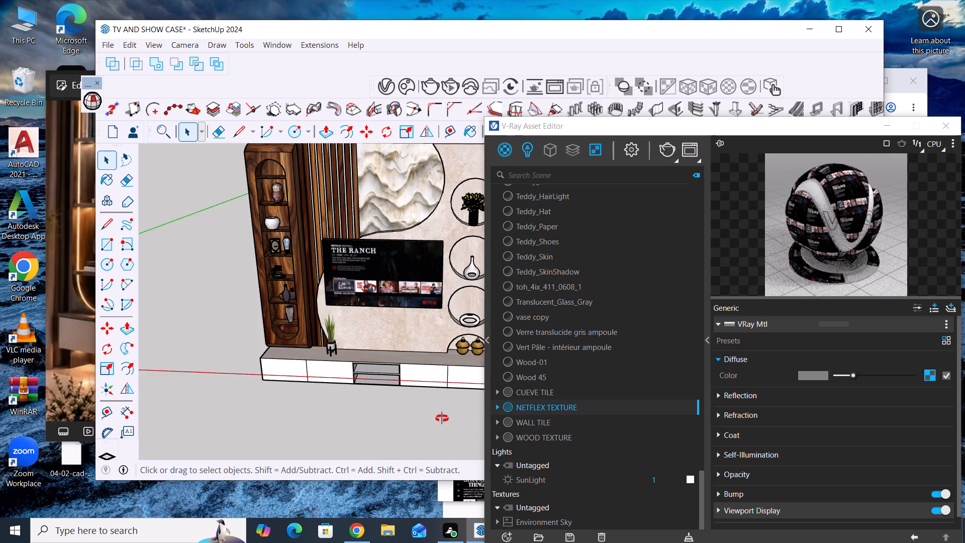
pyautogui.moveTo(442, 418); pyautogui.dragTo(475, 423, button='middle')
pyautogui.scroll(3, 364, 234)
pyautogui.scroll(7, 387, 315)
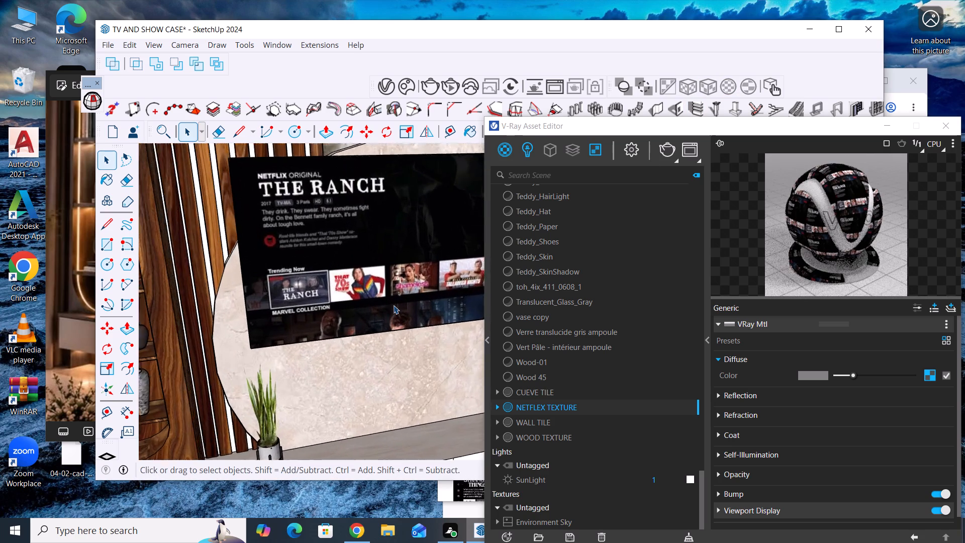
pyautogui.scroll(-2, 386, 312)
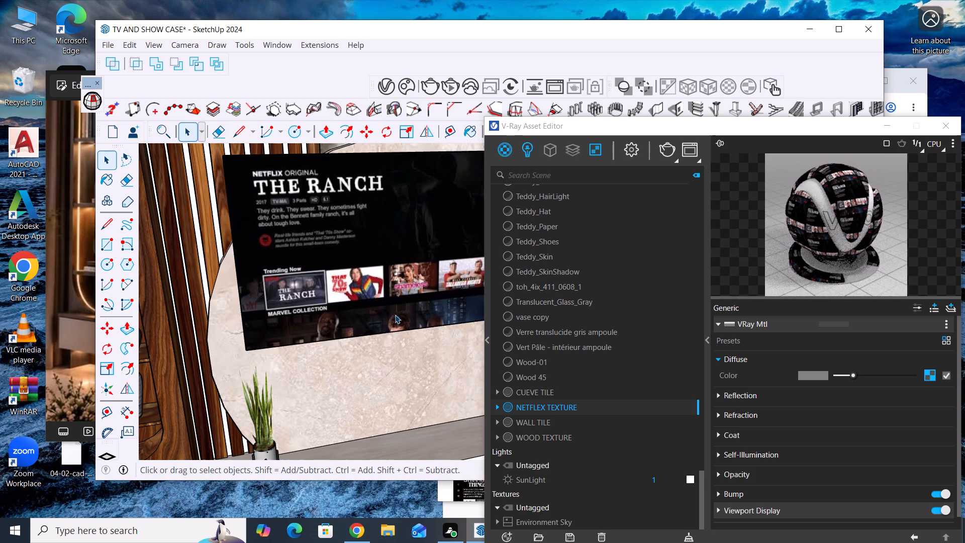
pyautogui.scroll(7, 437, 293)
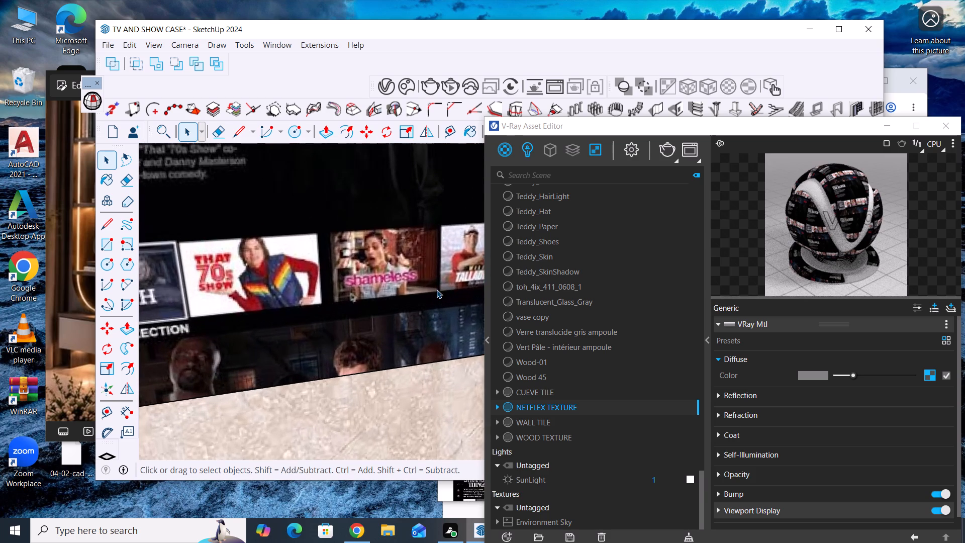
pyautogui.scroll(-9, 437, 290)
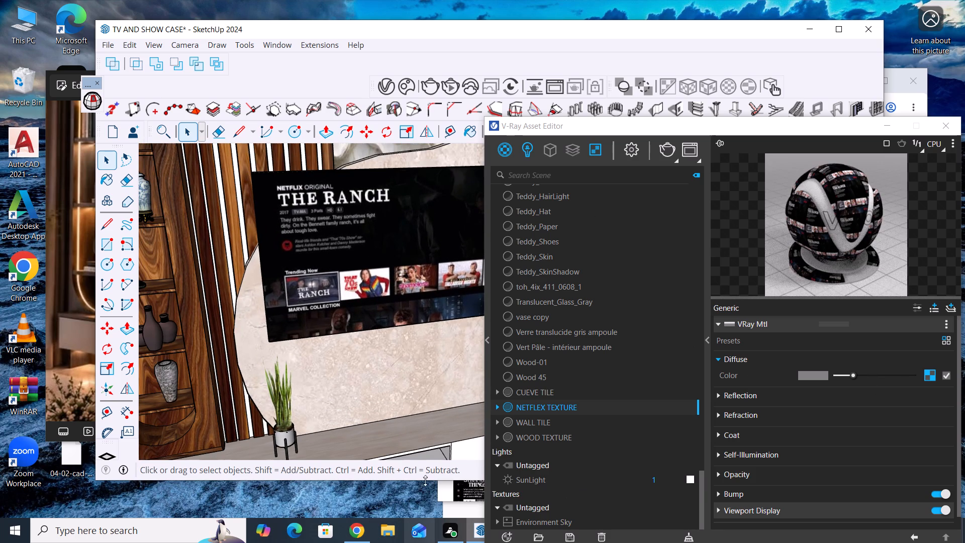
pyautogui.scroll(-4, 399, 359)
# Switch to Chrome and save The Crown Netflix image from the search results as NETFLEX TEXTURE 2 in the SKETCH UP REFARENCDE folder.
pyautogui.click(357, 532)
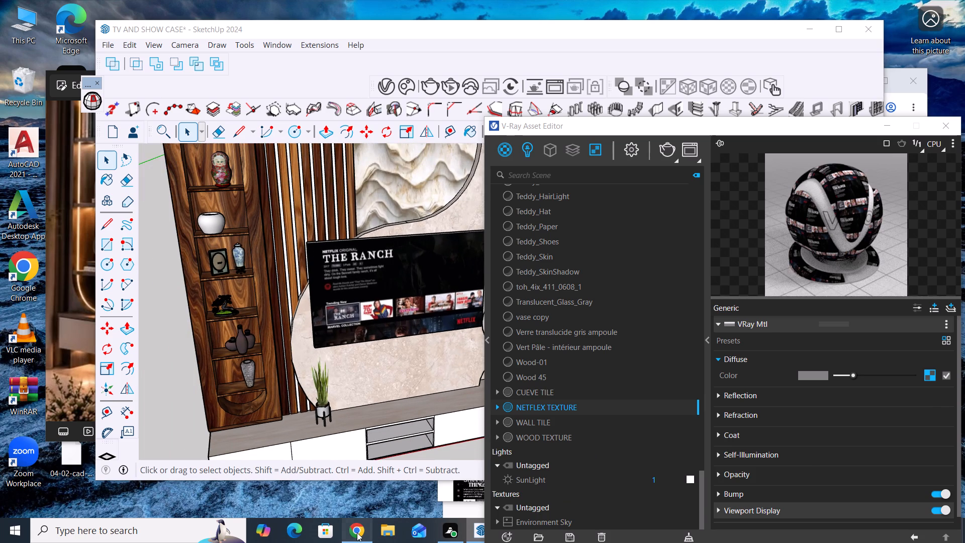
pyautogui.scroll(-2, 519, 392)
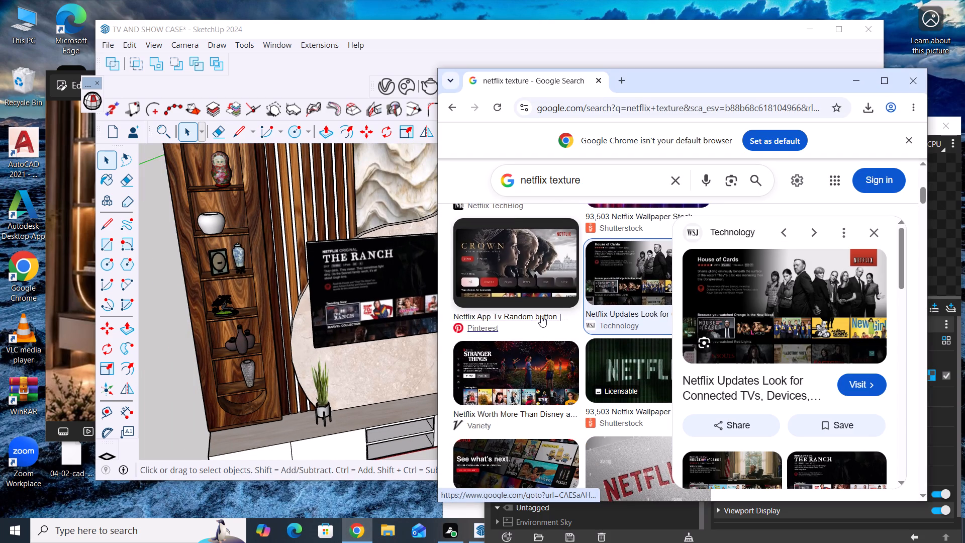
pyautogui.rightClick(521, 257)
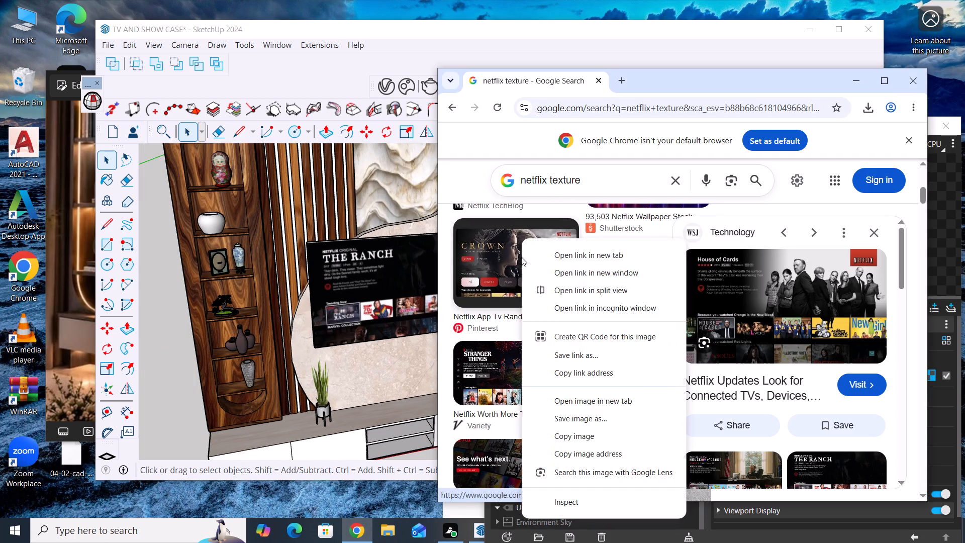
pyautogui.click(584, 417)
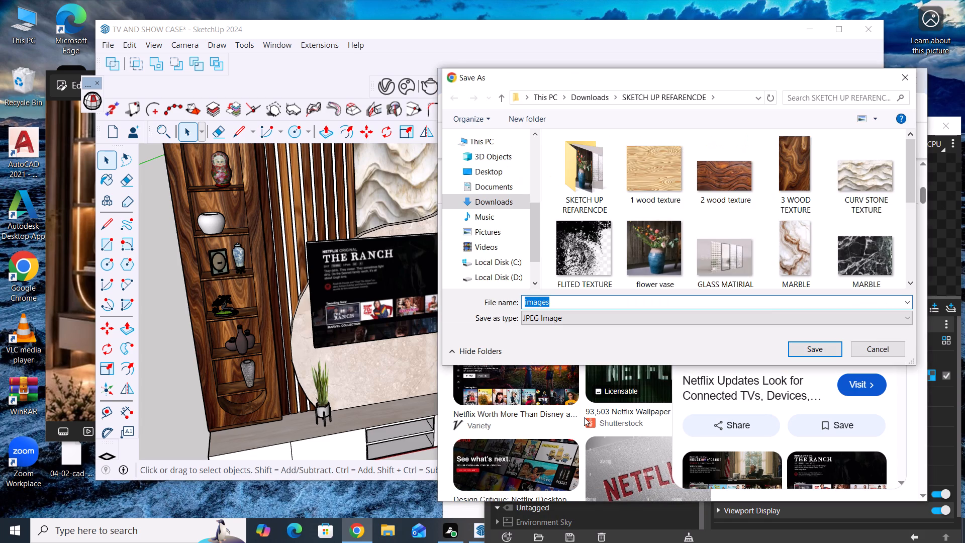
pyautogui.press('BackSpace')
pyautogui.press('BackSpace')
pyautogui.write('NETFLEXT')
pyautogui.press('BackSpace')
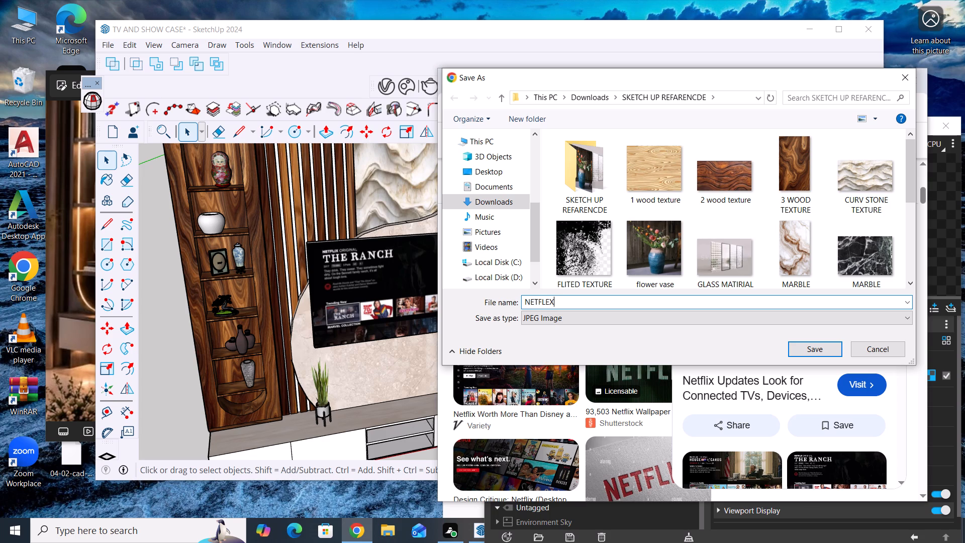
pyautogui.press('space')
pyautogui.write('TEXTURE')
pyautogui.press('space')
pyautogui.write('12')
pyautogui.press('BackSpace')
pyautogui.press('BackSpace')
pyautogui.press('BackSpace')
pyautogui.press('space')
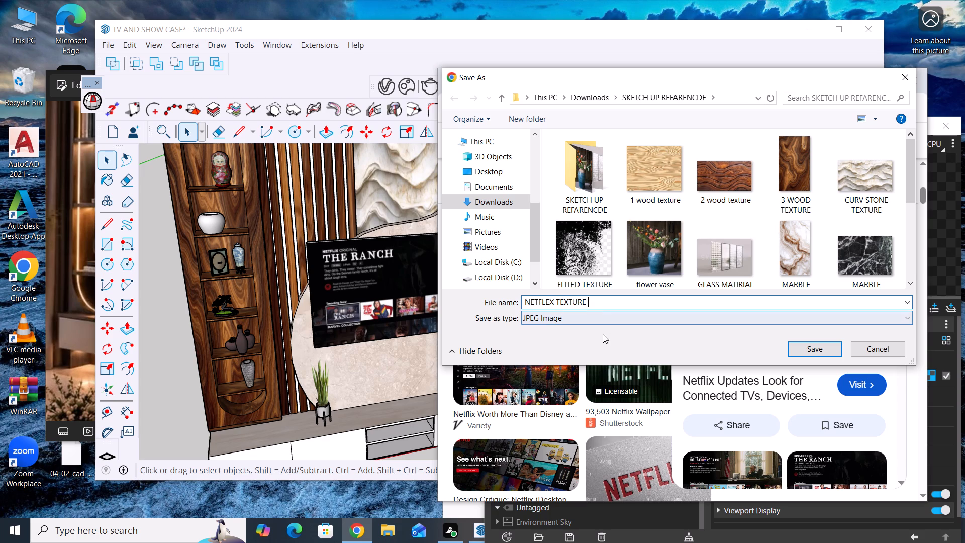
pyautogui.press('2')
pyautogui.click(823, 345)
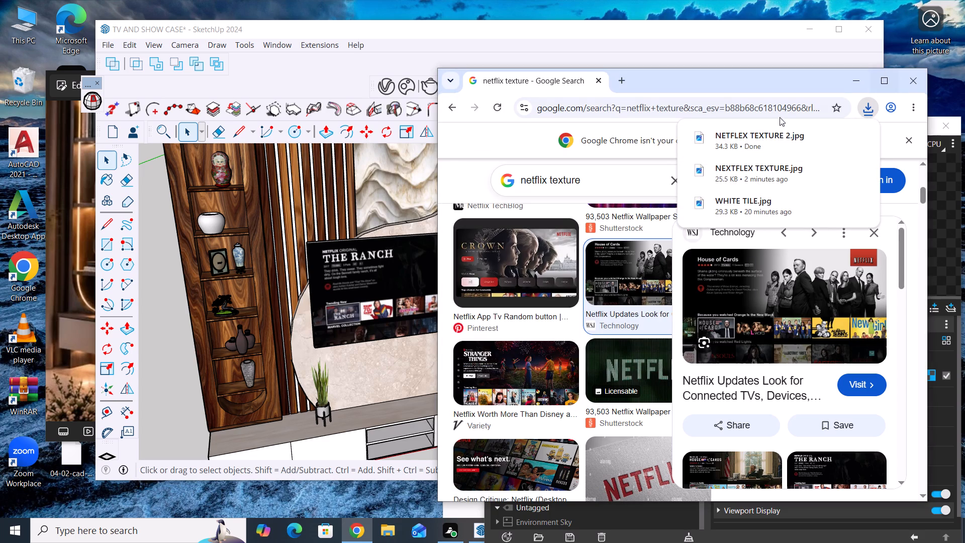
pyautogui.click(852, 80)
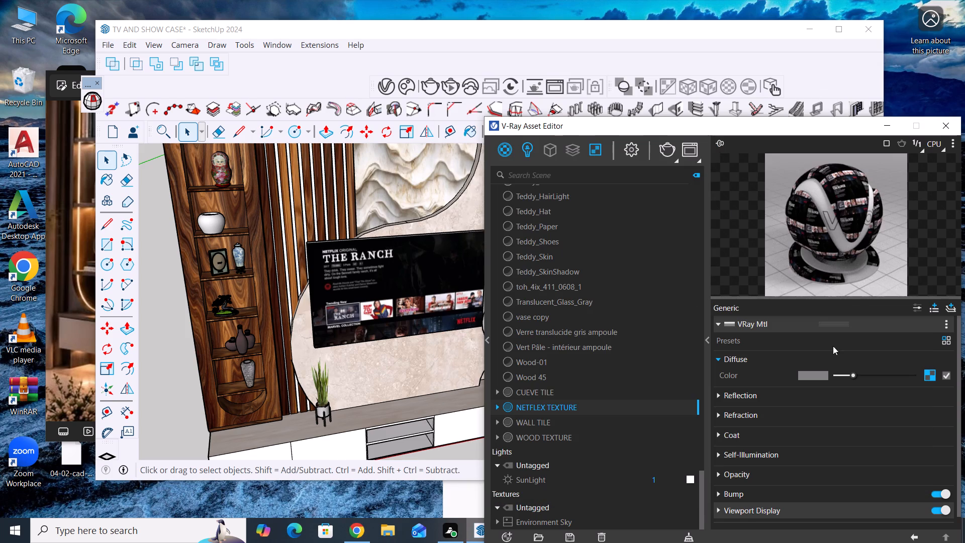
# Replace the diffuse bitmap of the NETFLEX TEXTURE material with the NETFLEX TEXTURE 2 image.
pyautogui.click(926, 375)
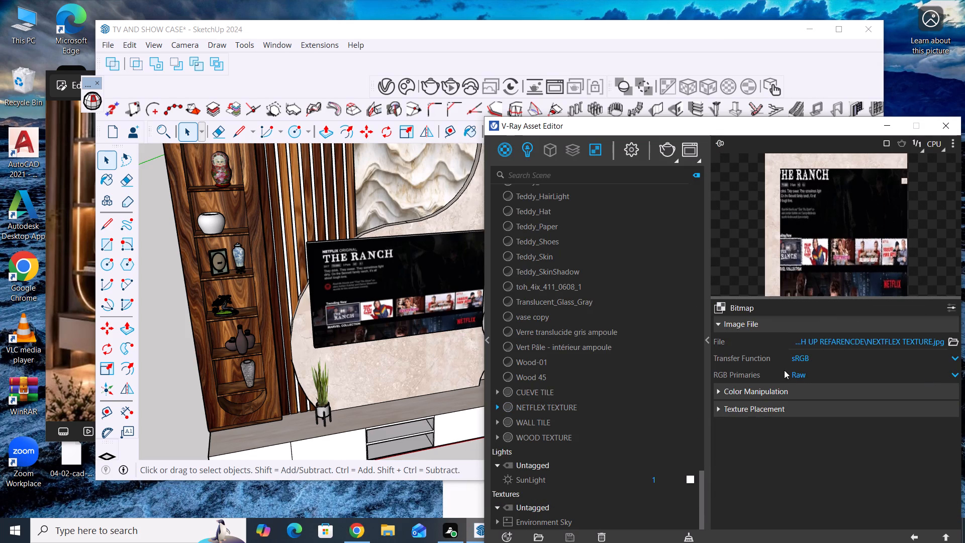
pyautogui.click(953, 341)
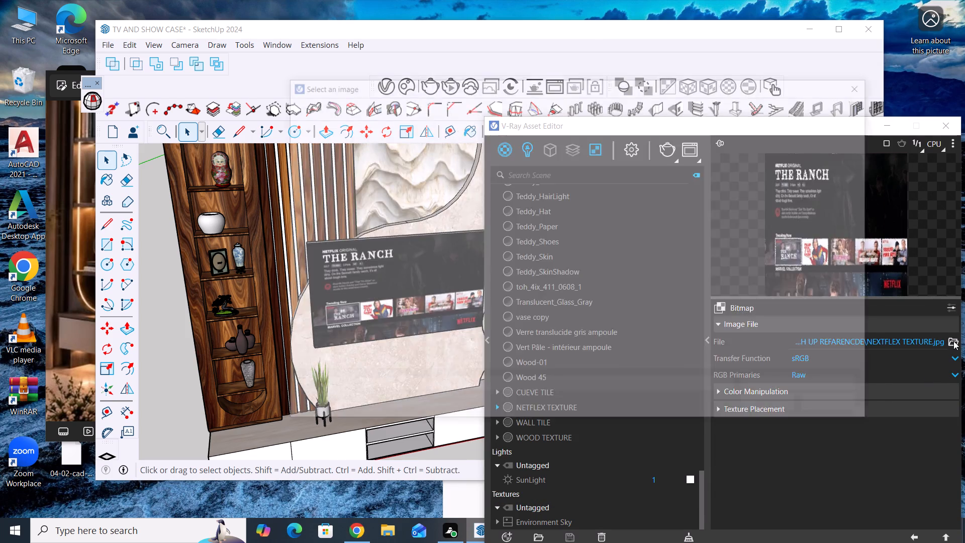
pyautogui.scroll(-1, 639, 284)
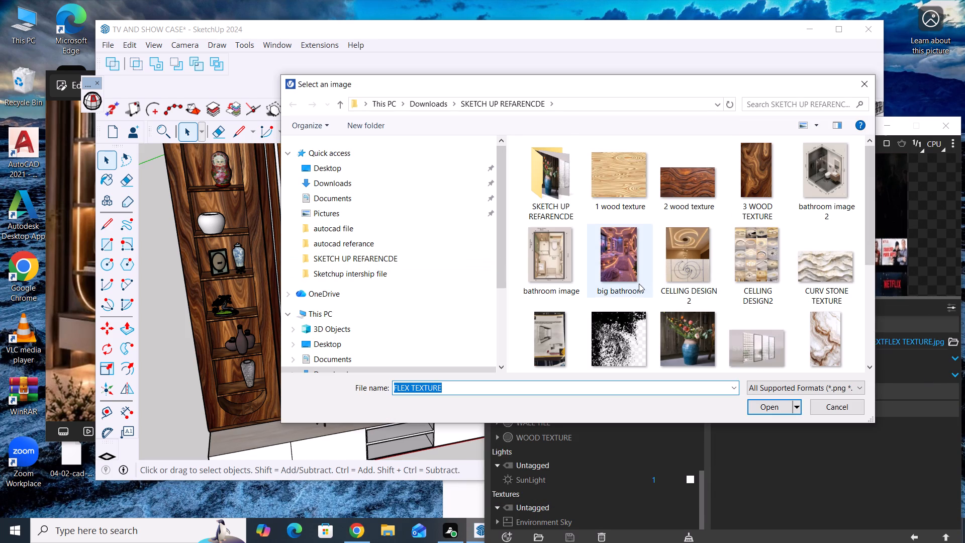
pyautogui.scroll(-3, 639, 284)
pyautogui.click(617, 250)
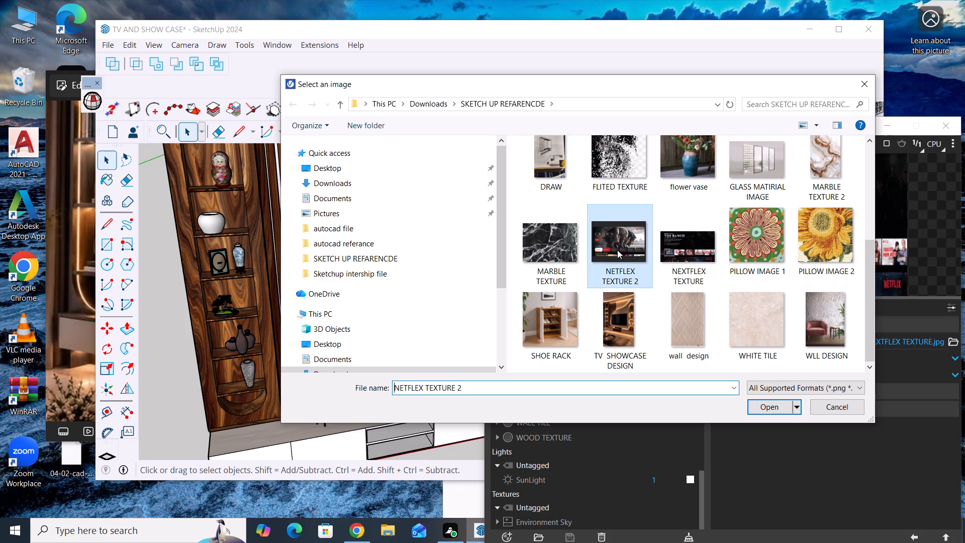
pyautogui.click(777, 407)
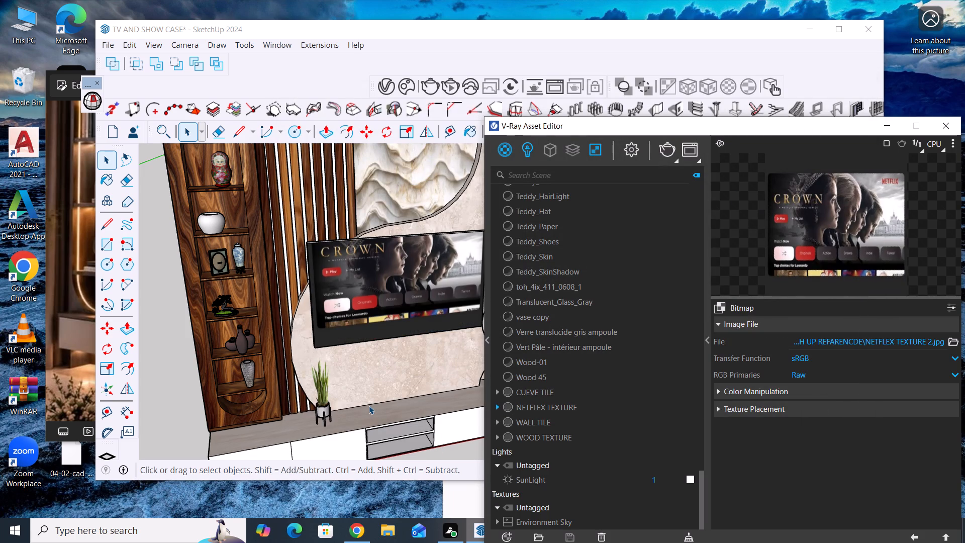
# Select the TV group, fit the new image to it with the V-Ray cubic projection, and close the V-Ray Asset Editor.
pyautogui.click(464, 450)
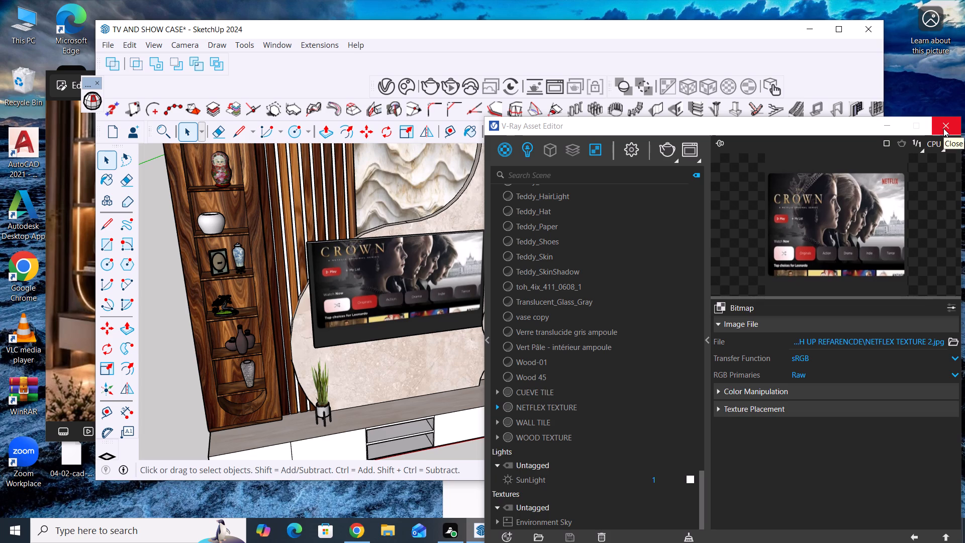
pyautogui.scroll(2, 427, 271)
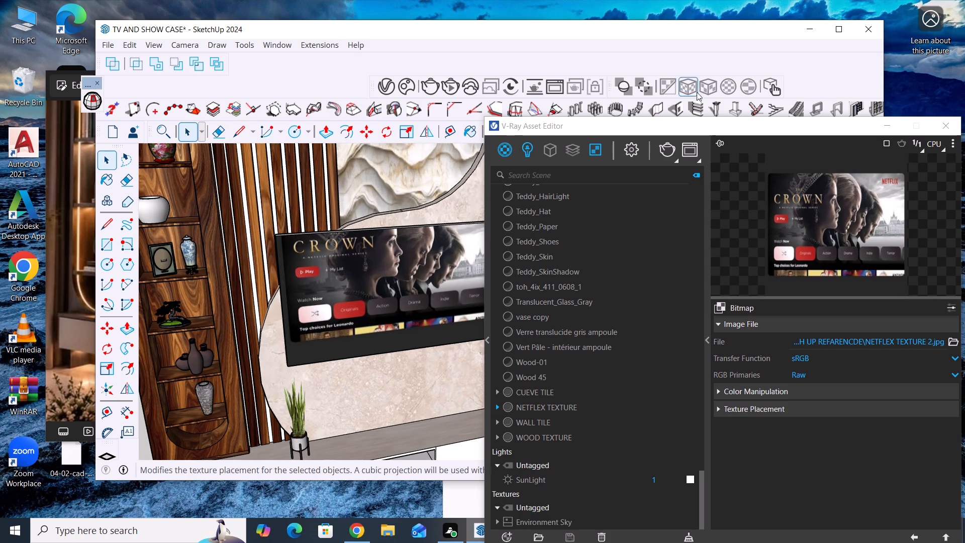
pyautogui.click(710, 88)
pyautogui.click(407, 265)
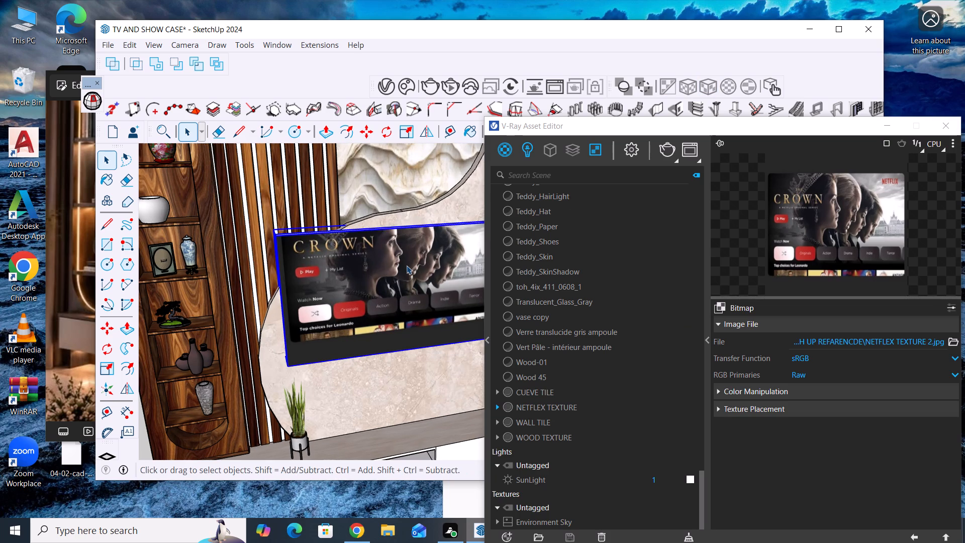
pyautogui.click(711, 85)
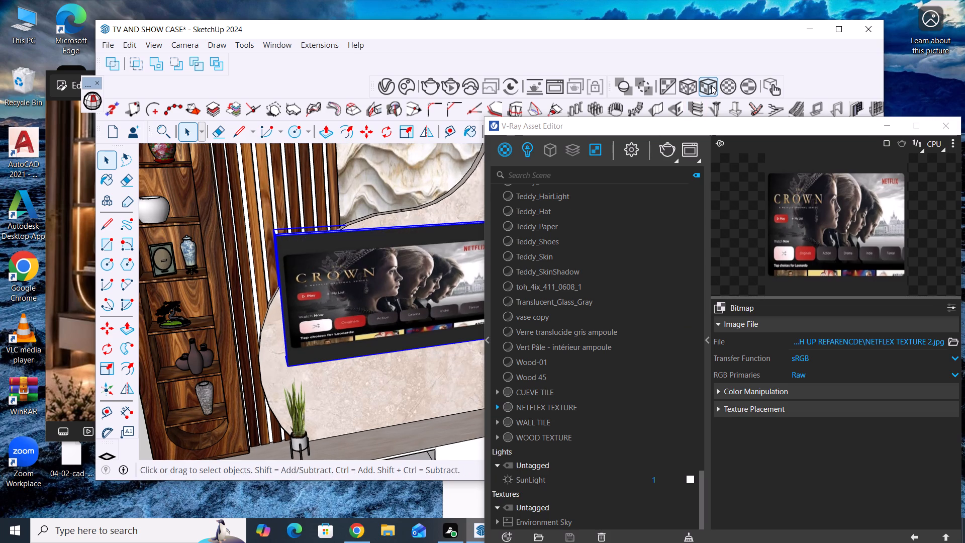
pyautogui.click(948, 127)
pyautogui.click(651, 359)
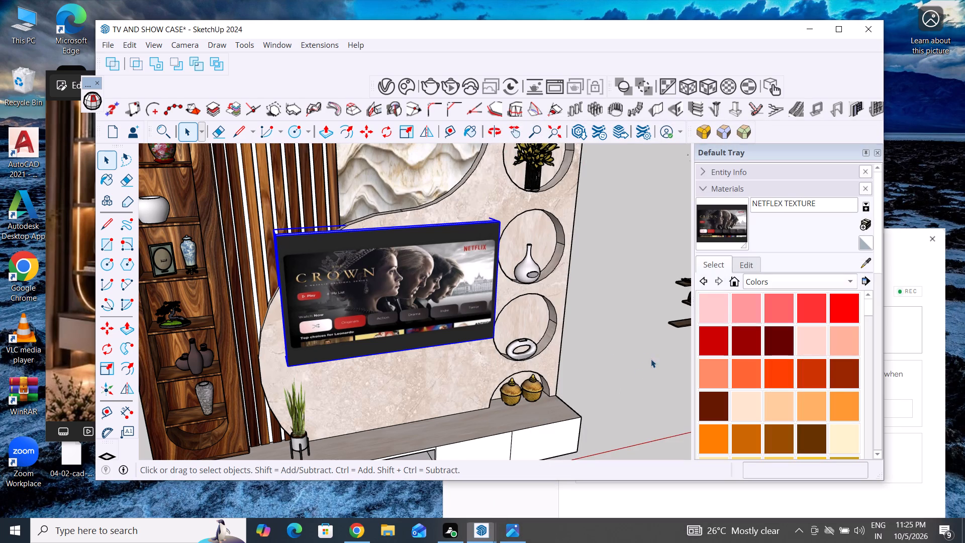
# Select the TV and move it about 2 3/8" forward from the wall, snapping to the endpoint on the curved panel's edge.
pyautogui.scroll(-3, 551, 294)
pyautogui.moveTo(592, 303); pyautogui.dragTo(551, 199, button='middle')
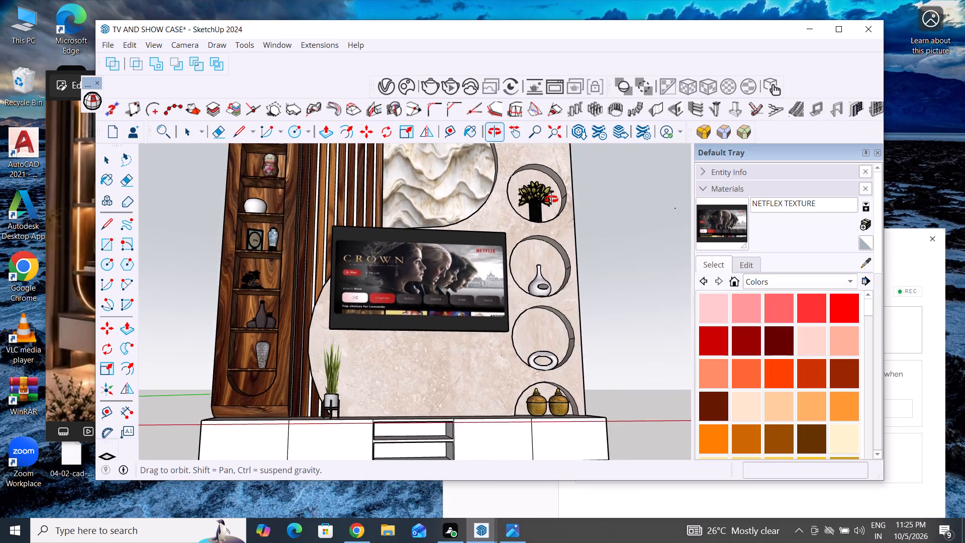
pyautogui.moveTo(551, 199); pyautogui.dragTo(490, 369, button='middle')
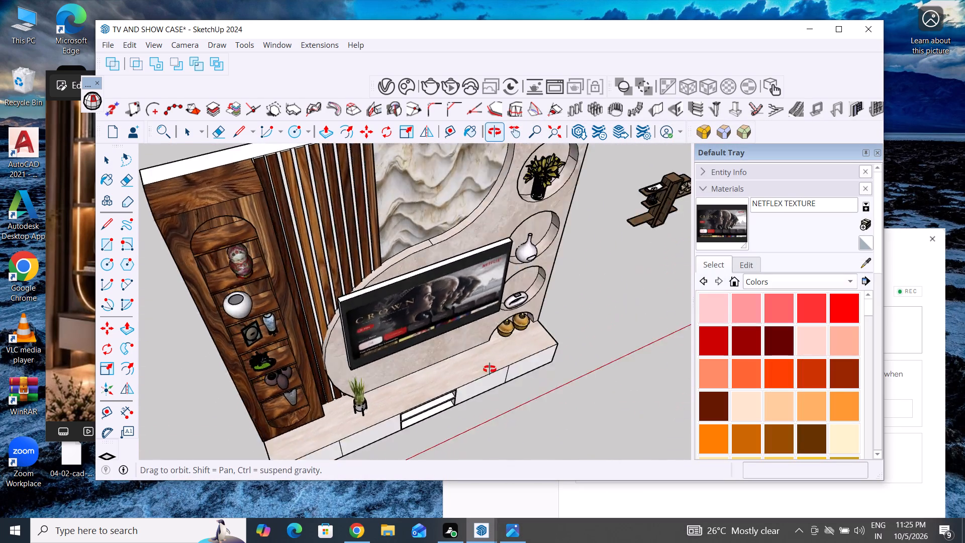
pyautogui.moveTo(490, 369); pyautogui.dragTo(399, 340, button='middle')
pyautogui.moveTo(459, 300); pyautogui.dragTo(508, 433, button='middle')
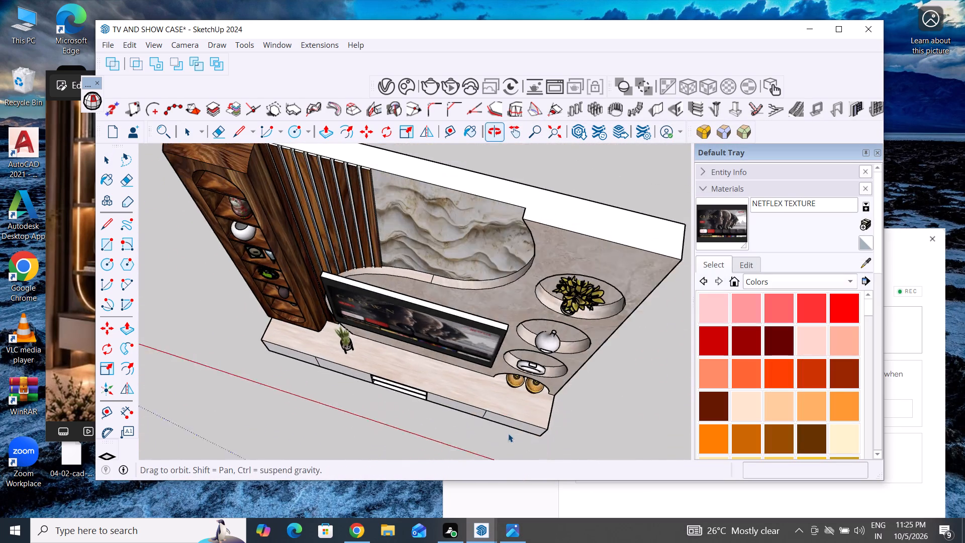
pyautogui.moveTo(508, 433); pyautogui.dragTo(513, 442, button='middle')
pyautogui.scroll(9, 460, 324)
pyautogui.moveTo(478, 325); pyautogui.dragTo(512, 377, button='middle')
pyautogui.click(511, 370)
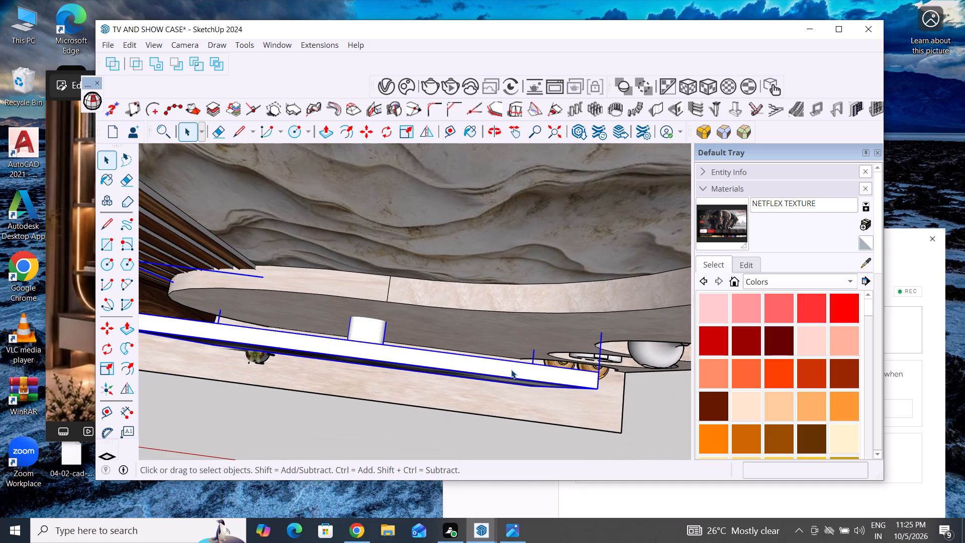
pyautogui.click(511, 370)
pyautogui.press('m')
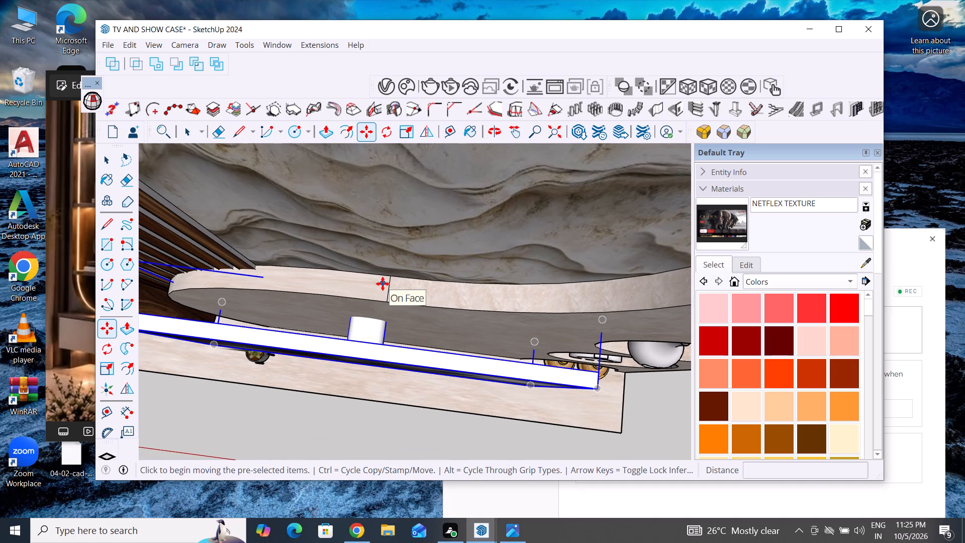
pyautogui.click(388, 289)
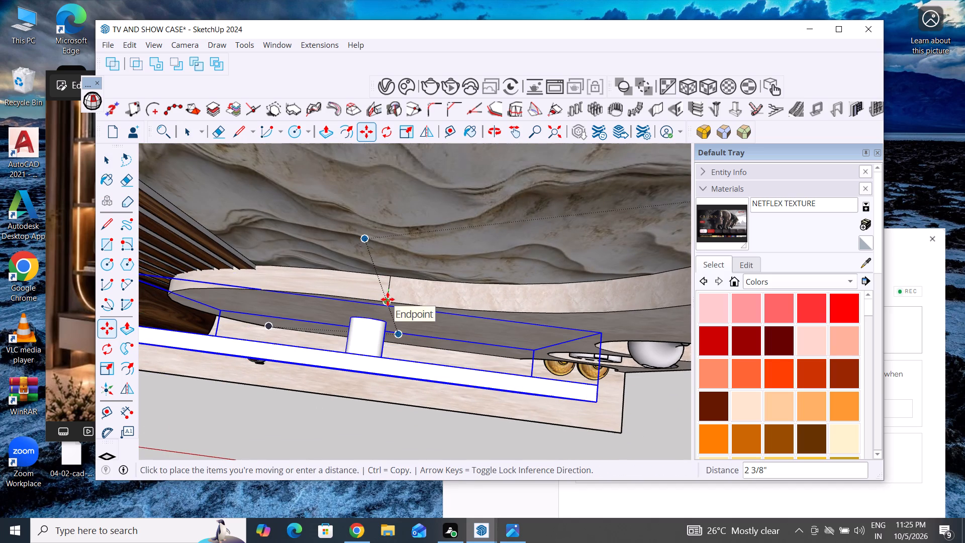
pyautogui.click(388, 299)
# Examine from the front and both sides how the moved TV sits in front of the wall.
pyautogui.scroll(-10, 392, 270)
pyautogui.moveTo(392, 355); pyautogui.dragTo(404, 226, button='middle')
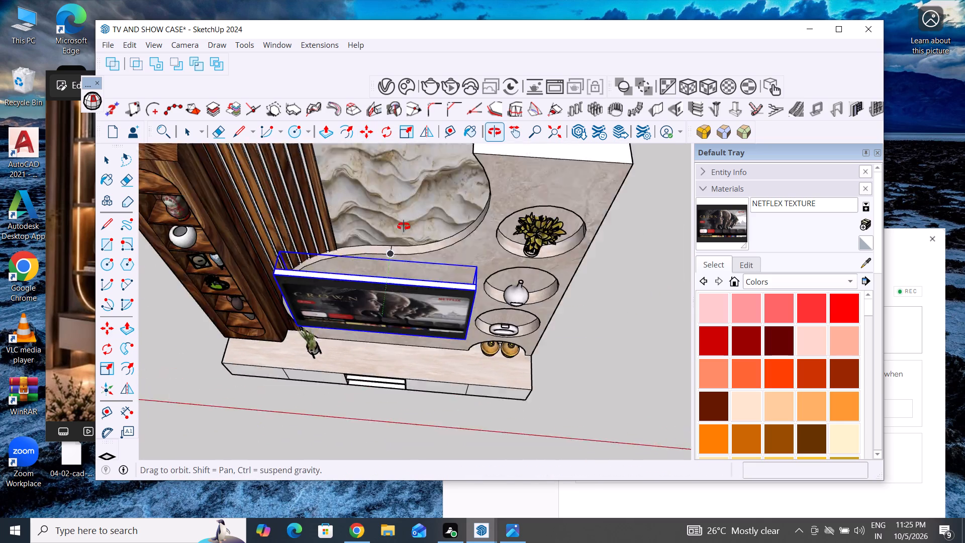
pyautogui.moveTo(404, 226); pyautogui.dragTo(437, 139, button='middle')
pyautogui.moveTo(384, 375); pyautogui.dragTo(612, 391, button='middle')
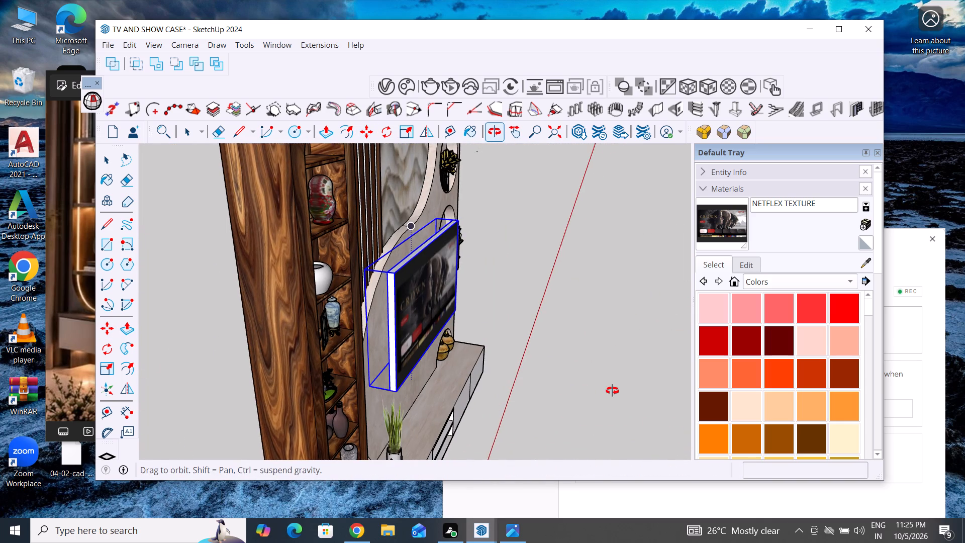
pyautogui.moveTo(612, 391); pyautogui.dragTo(250, 345, button='middle')
pyautogui.moveTo(500, 361); pyautogui.dragTo(499, 361, button='middle')
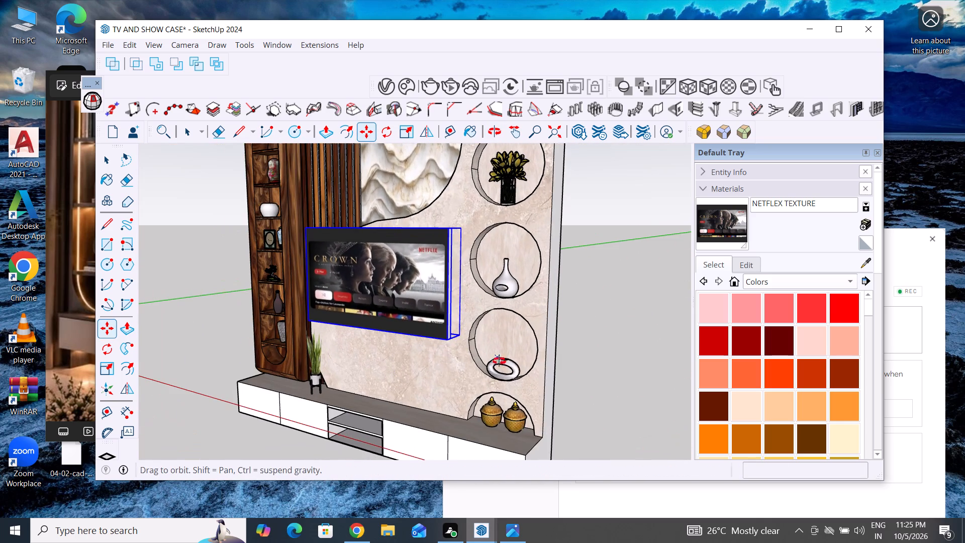
pyautogui.moveTo(499, 361); pyautogui.dragTo(365, 356, button='middle')
pyautogui.scroll(4, 407, 349)
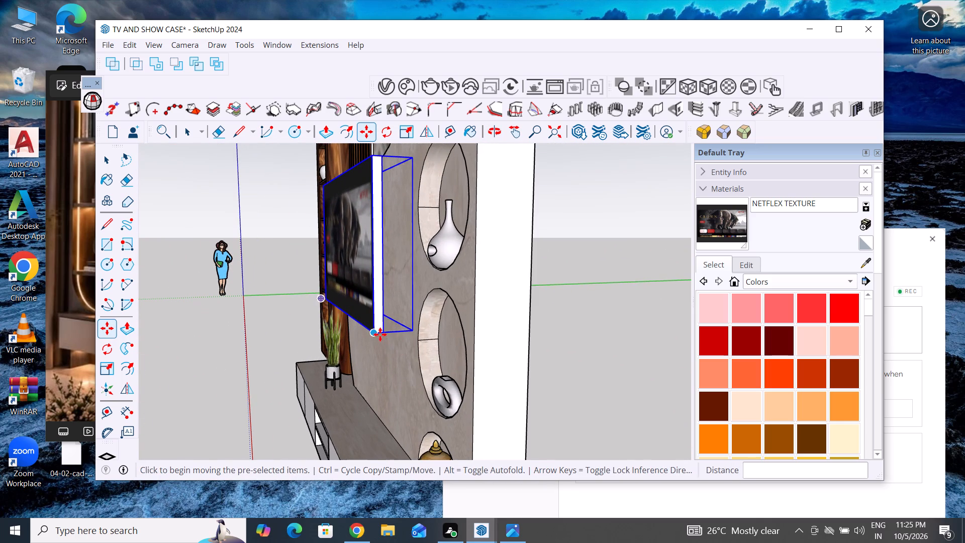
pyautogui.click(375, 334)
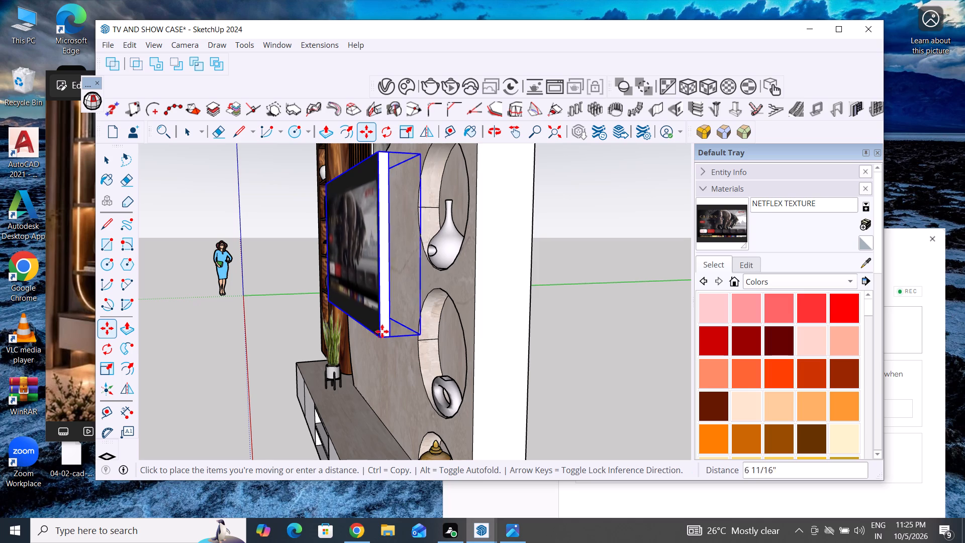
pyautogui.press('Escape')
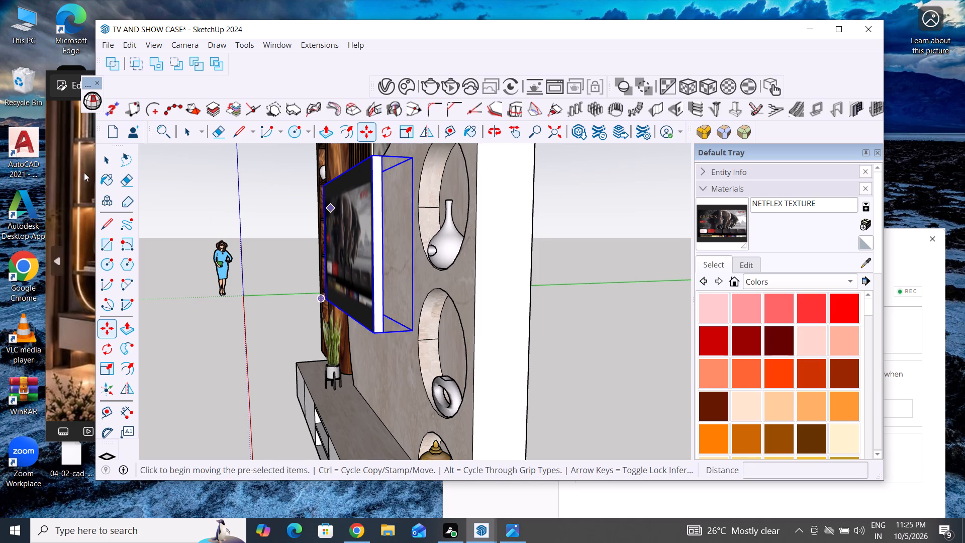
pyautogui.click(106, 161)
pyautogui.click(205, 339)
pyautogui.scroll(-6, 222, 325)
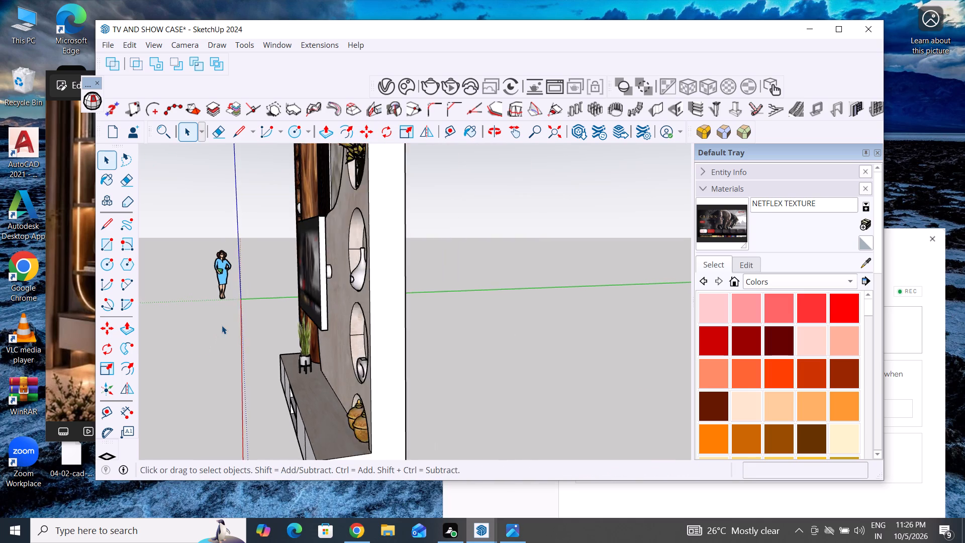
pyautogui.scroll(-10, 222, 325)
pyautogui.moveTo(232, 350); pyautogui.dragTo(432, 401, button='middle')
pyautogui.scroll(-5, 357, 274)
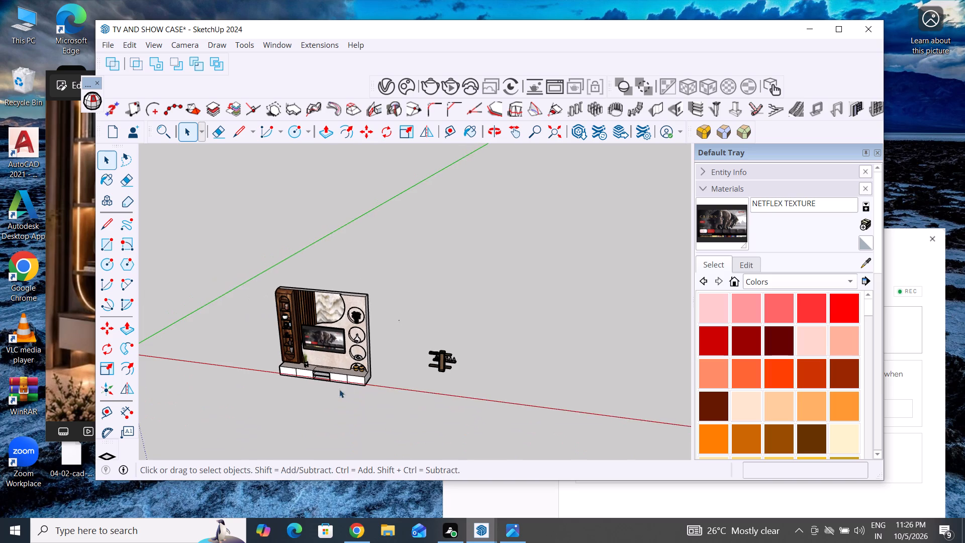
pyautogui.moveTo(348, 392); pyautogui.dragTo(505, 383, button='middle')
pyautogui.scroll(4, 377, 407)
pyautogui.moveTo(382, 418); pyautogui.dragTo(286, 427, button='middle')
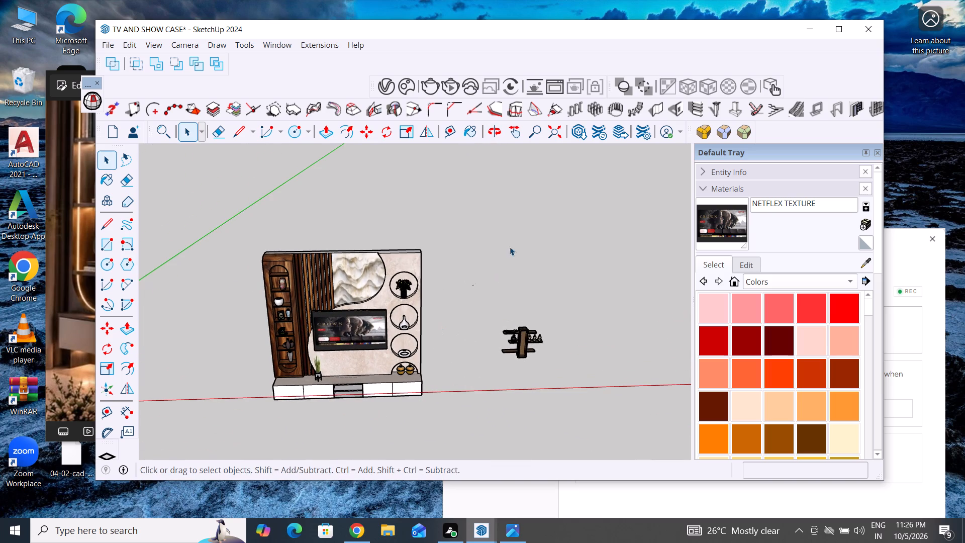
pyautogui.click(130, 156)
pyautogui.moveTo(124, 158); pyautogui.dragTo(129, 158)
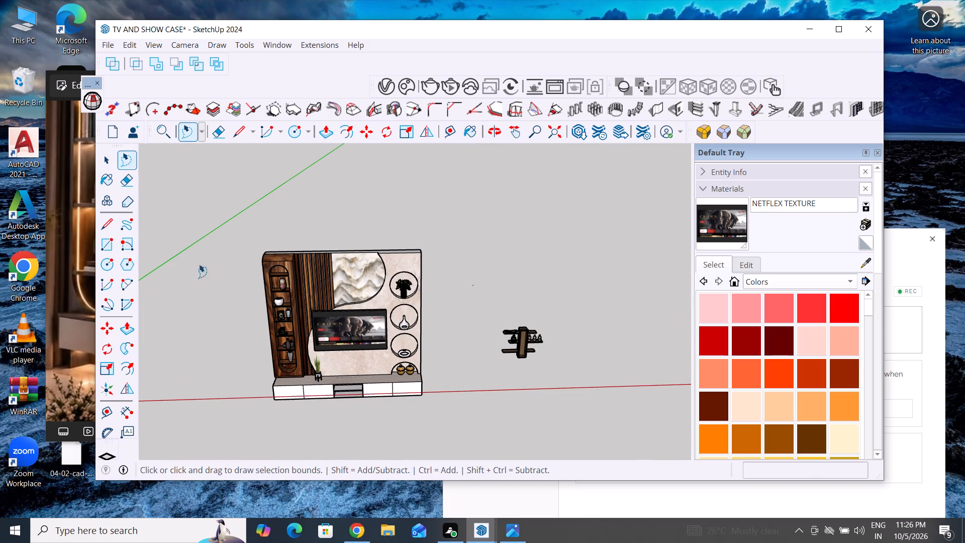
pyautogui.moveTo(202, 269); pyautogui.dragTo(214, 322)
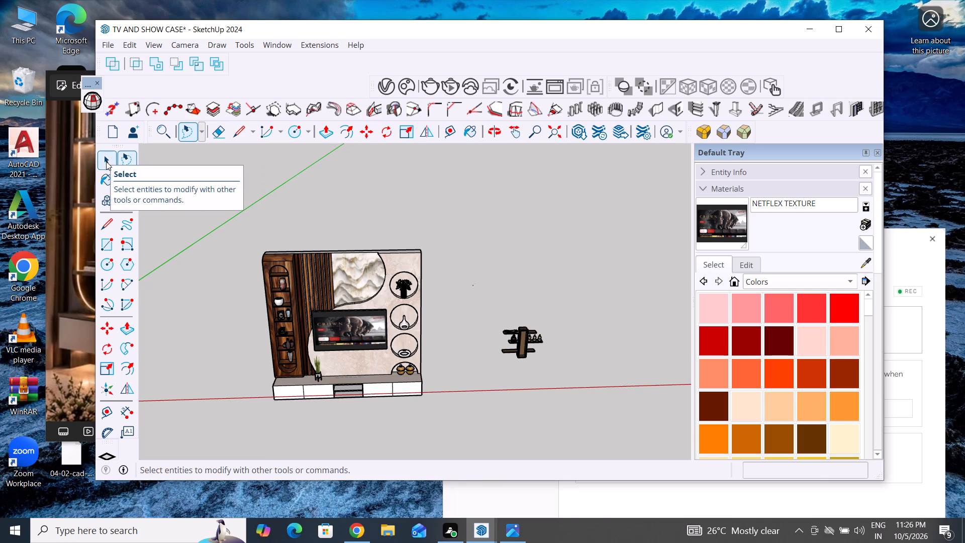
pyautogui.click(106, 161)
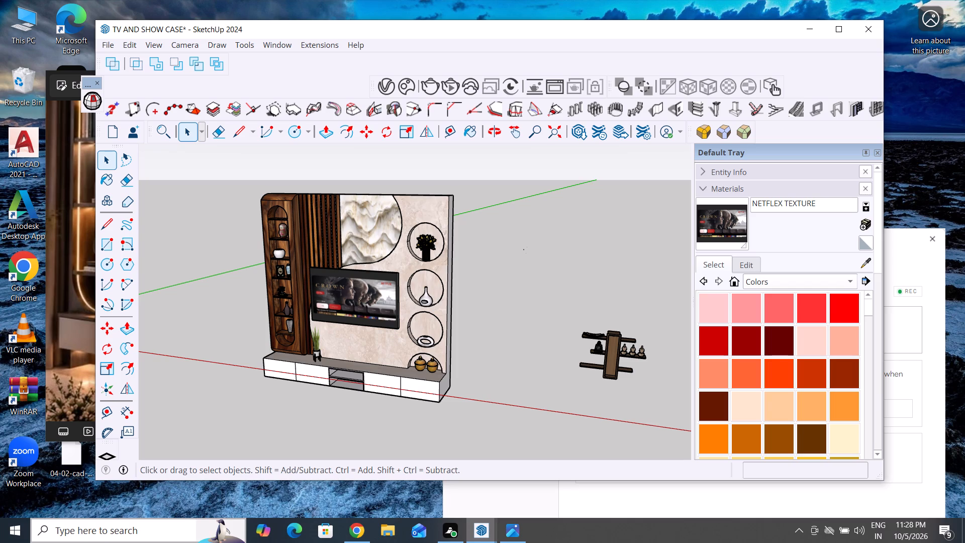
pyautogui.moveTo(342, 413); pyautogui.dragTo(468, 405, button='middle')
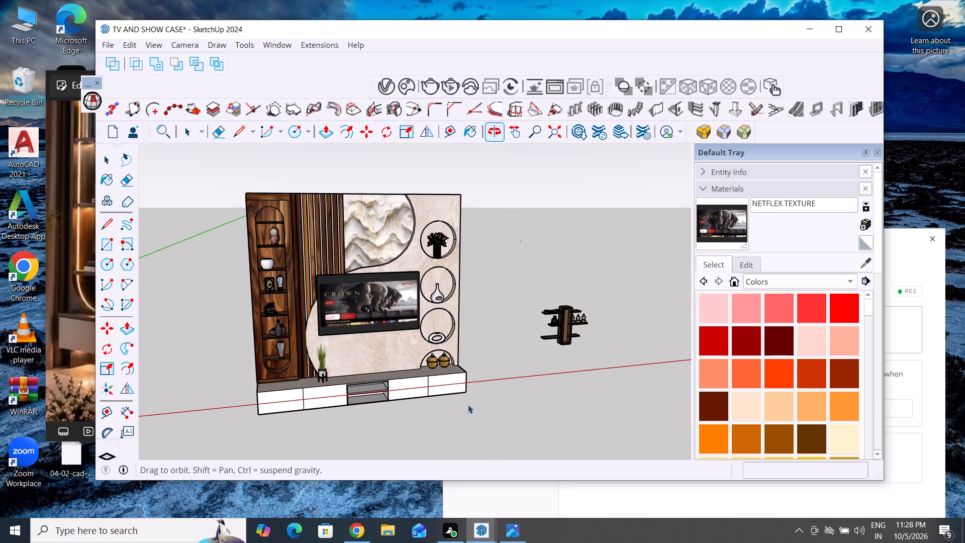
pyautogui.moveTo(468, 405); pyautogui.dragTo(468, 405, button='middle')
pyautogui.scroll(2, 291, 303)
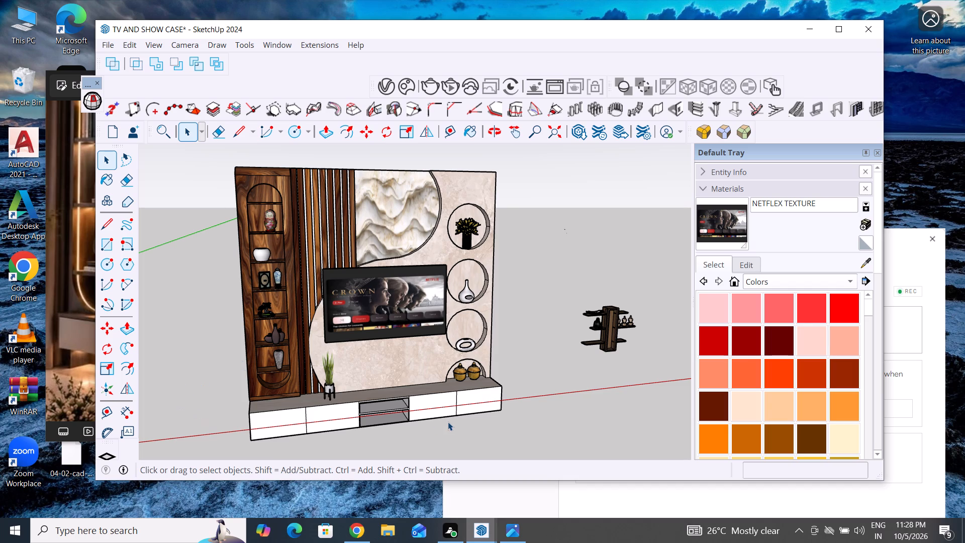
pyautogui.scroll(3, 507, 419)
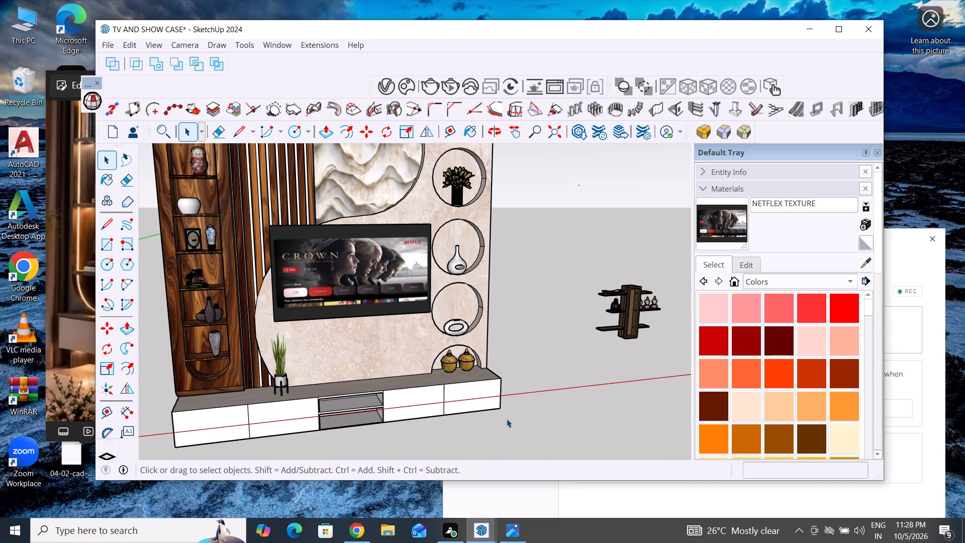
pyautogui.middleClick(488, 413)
# Push/Pull the floor of the lower open compartment in the TV console upward by about 9/16".
pyautogui.moveTo(432, 390); pyautogui.dragTo(376, 241, button='middle')
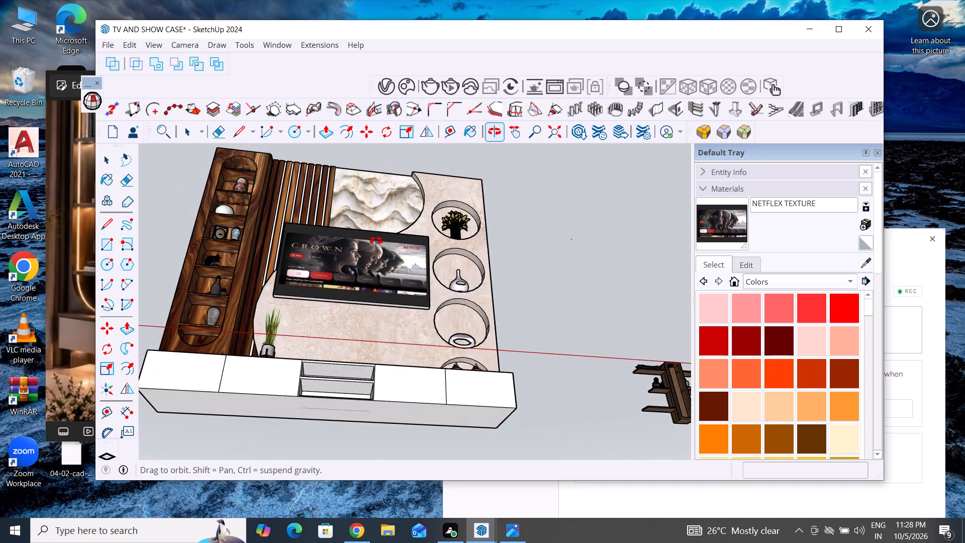
pyautogui.moveTo(376, 241); pyautogui.dragTo(363, 421, button='middle')
pyautogui.scroll(9, 331, 412)
pyautogui.click(354, 406)
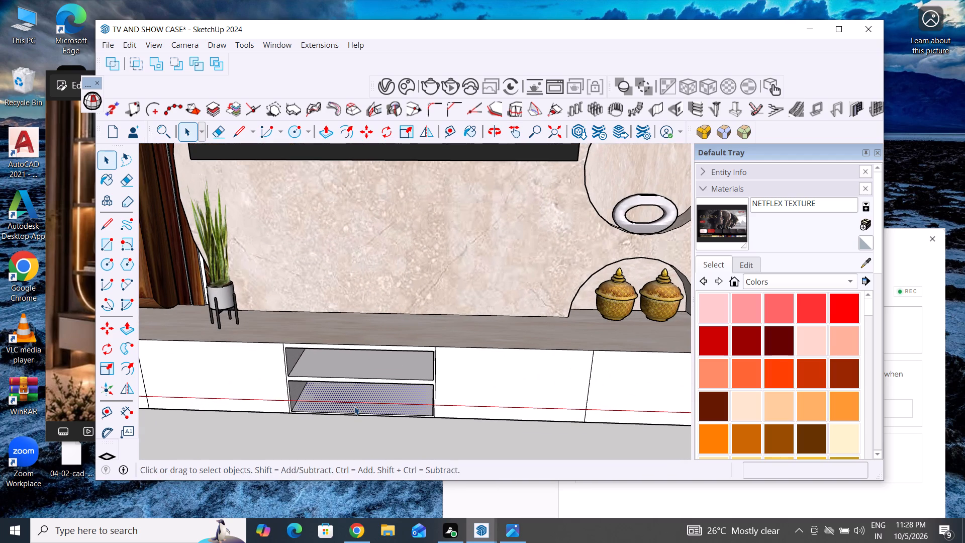
pyautogui.click(325, 135)
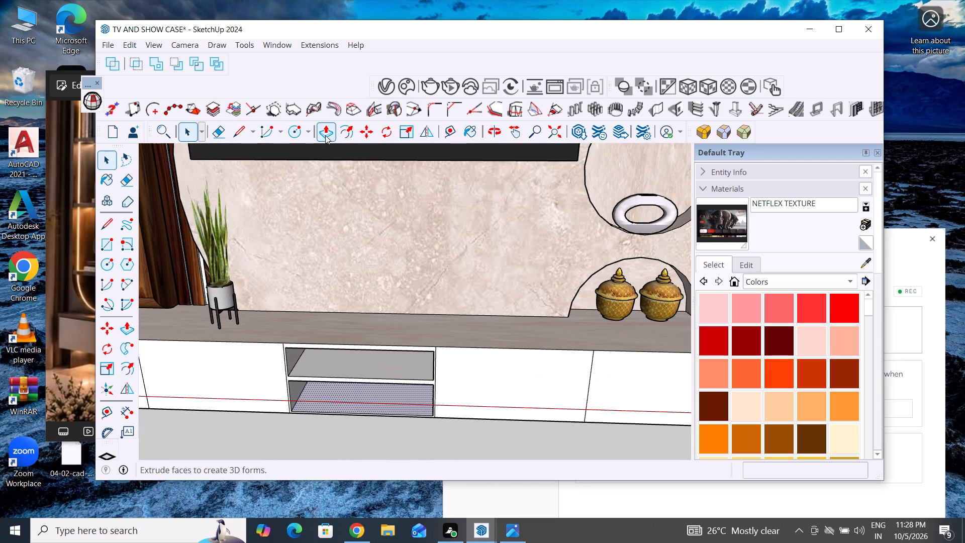
pyautogui.scroll(5, 351, 401)
pyautogui.click(363, 389)
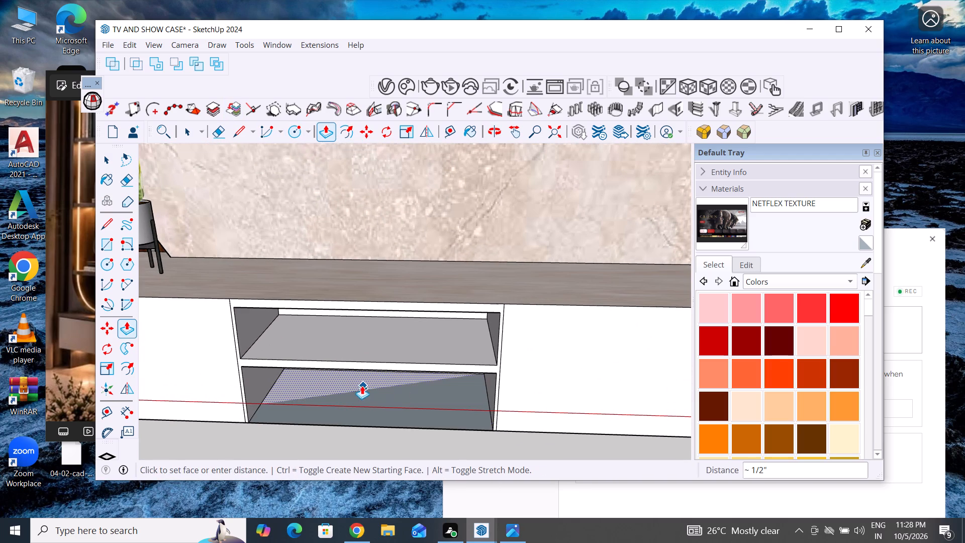
pyautogui.scroll(4, 259, 407)
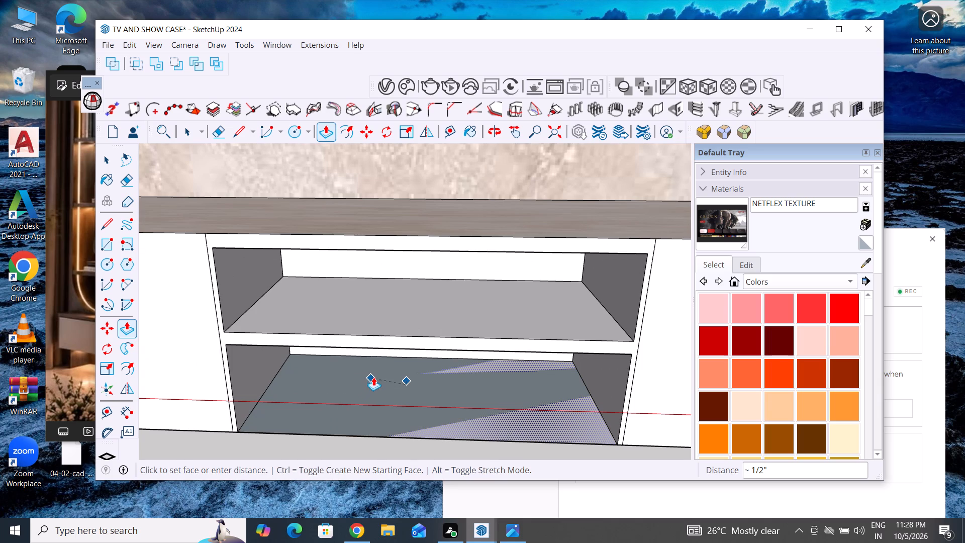
pyautogui.press('Escape')
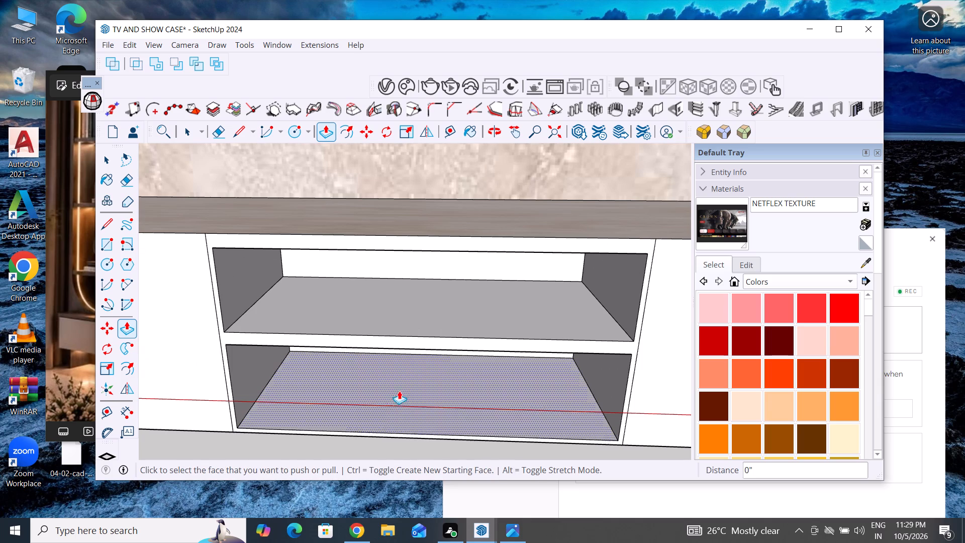
pyautogui.scroll(9, 230, 413)
pyautogui.moveTo(266, 425); pyautogui.dragTo(266, 414)
pyautogui.scroll(-12, 420, 370)
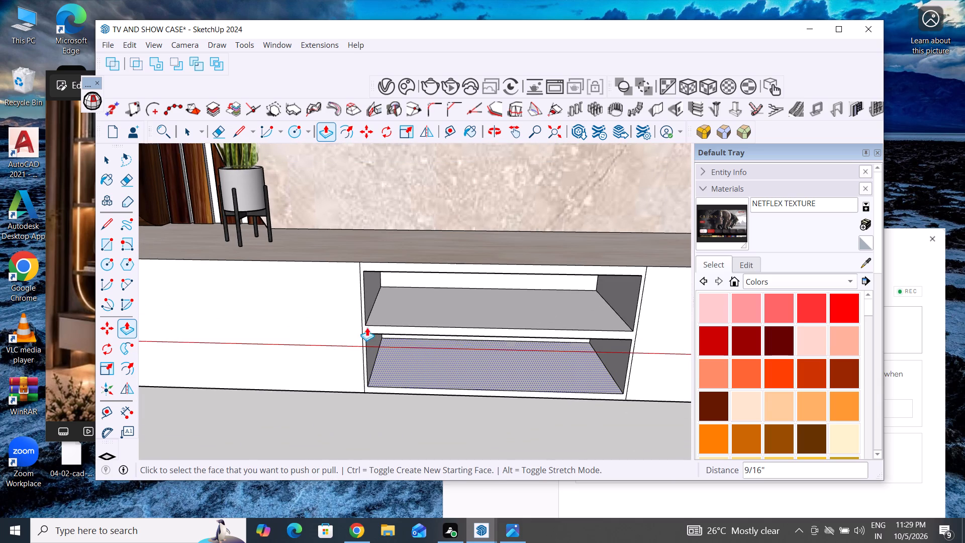
pyautogui.scroll(4, 372, 355)
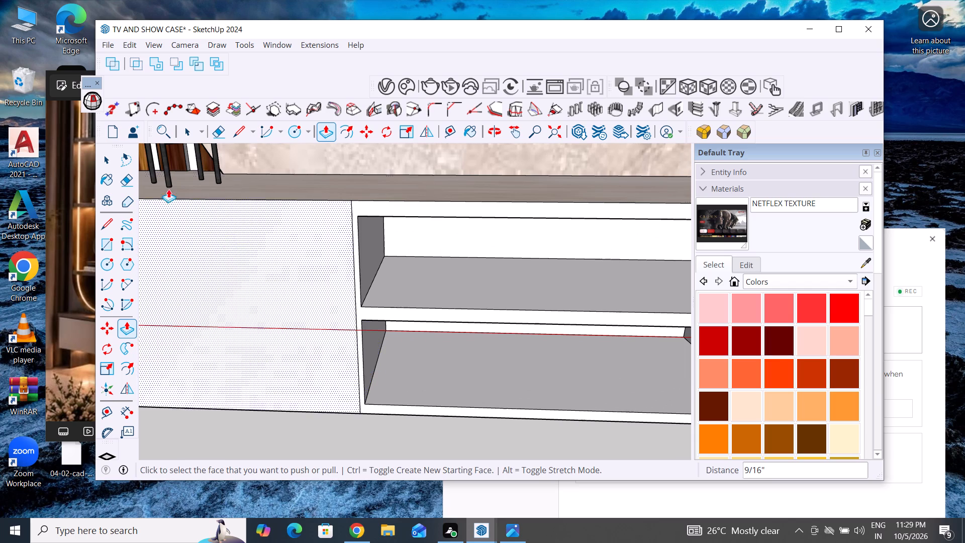
pyautogui.click(113, 159)
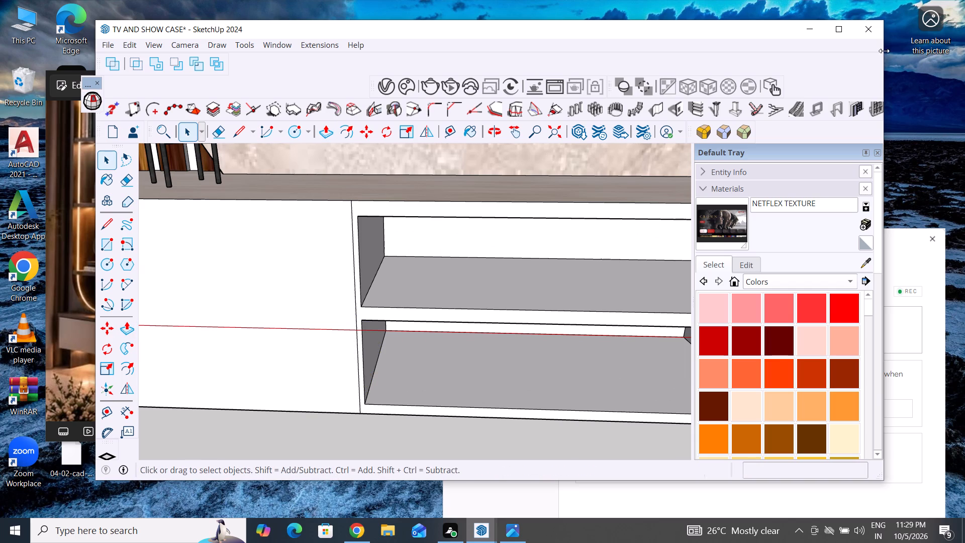
# Maximize the SketchUp window and examine the whole TV wall with its console and showcase.
pyautogui.click(832, 35)
pyautogui.scroll(-15, 561, 337)
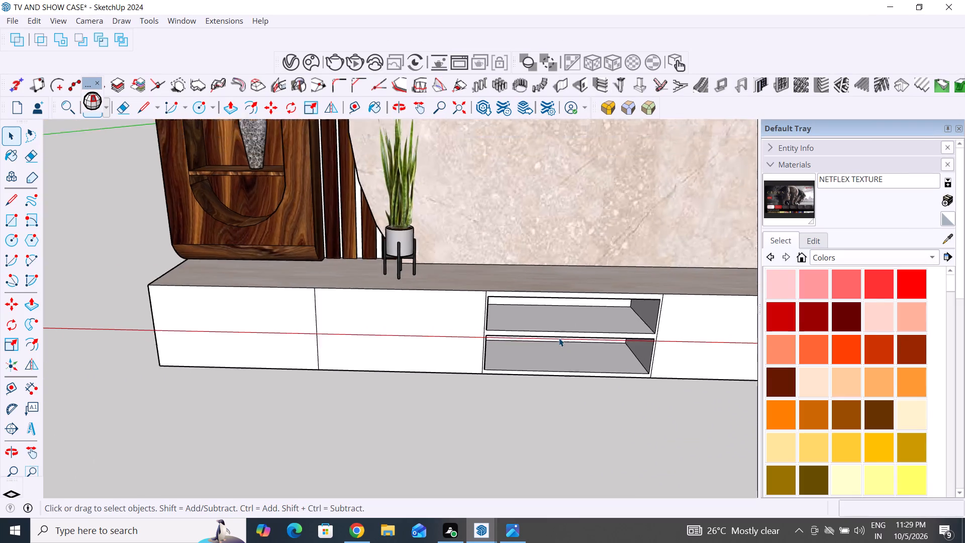
pyautogui.scroll(-2, 559, 338)
pyautogui.click(448, 458)
pyautogui.scroll(-5, 286, 422)
pyautogui.moveTo(414, 413); pyautogui.dragTo(503, 416, button='middle')
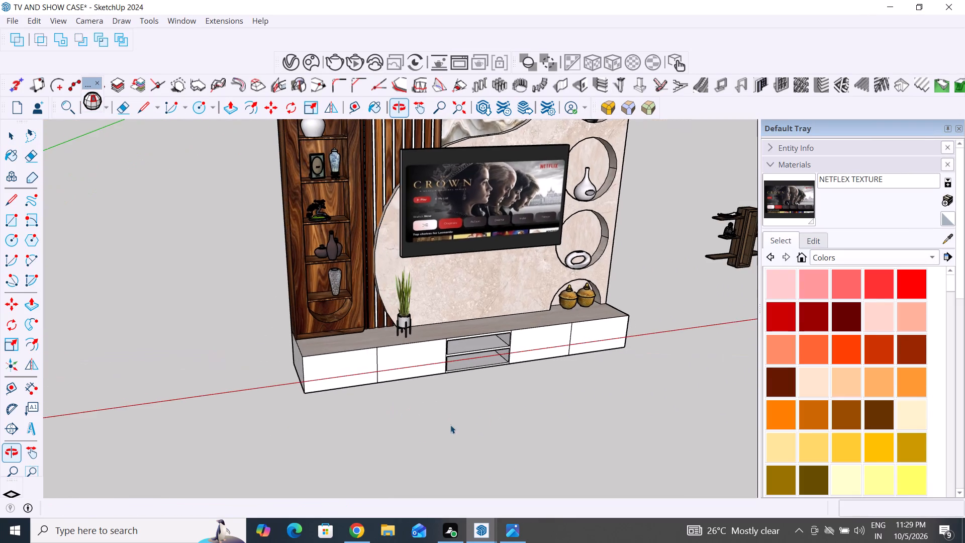
pyautogui.scroll(-5, 419, 432)
pyautogui.moveTo(513, 379); pyautogui.dragTo(542, 379, button='middle')
pyautogui.scroll(2, 583, 155)
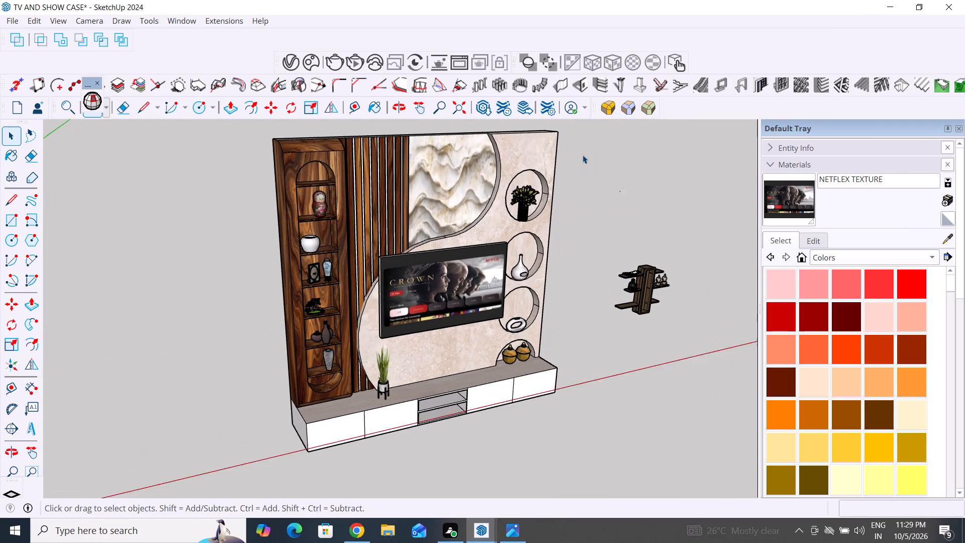
# Examine the whole TV wall from the front, both sides, above and below, including the showcase, niches, TV and console.
pyautogui.scroll(2, 583, 155)
pyautogui.moveTo(586, 180); pyautogui.dragTo(586, 164, button='middle')
pyautogui.scroll(1, 614, 328)
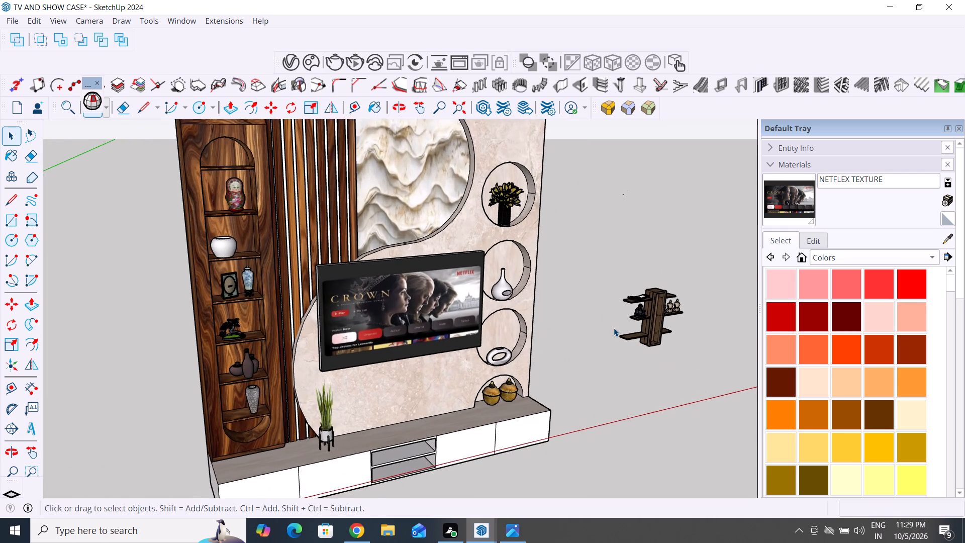
pyautogui.scroll(1, 614, 328)
pyautogui.moveTo(614, 328); pyautogui.dragTo(655, 421, button='middle')
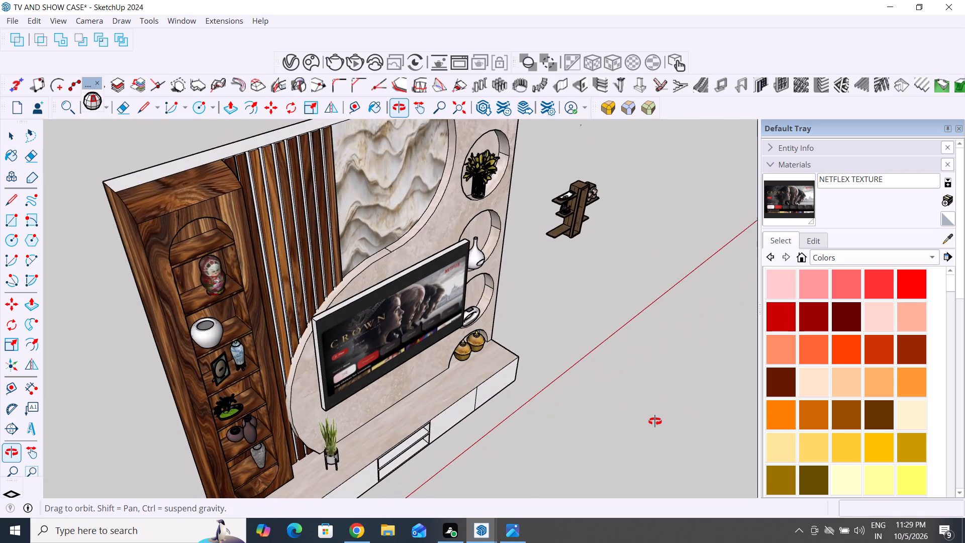
pyautogui.moveTo(655, 421); pyautogui.dragTo(652, 420, button='middle')
pyautogui.scroll(-2, 649, 413)
pyautogui.moveTo(649, 413); pyautogui.dragTo(551, 389, button='middle')
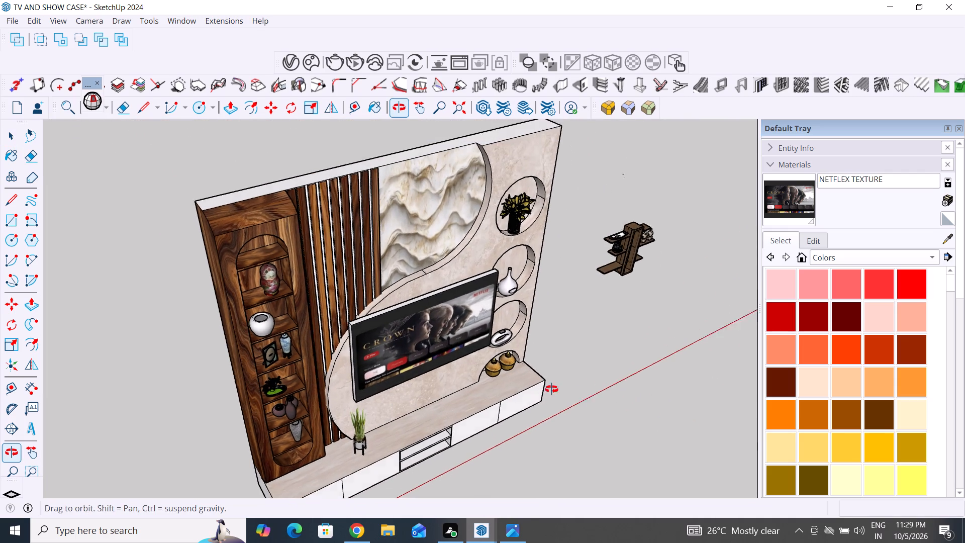
pyautogui.moveTo(551, 389); pyautogui.dragTo(424, 381, button='middle')
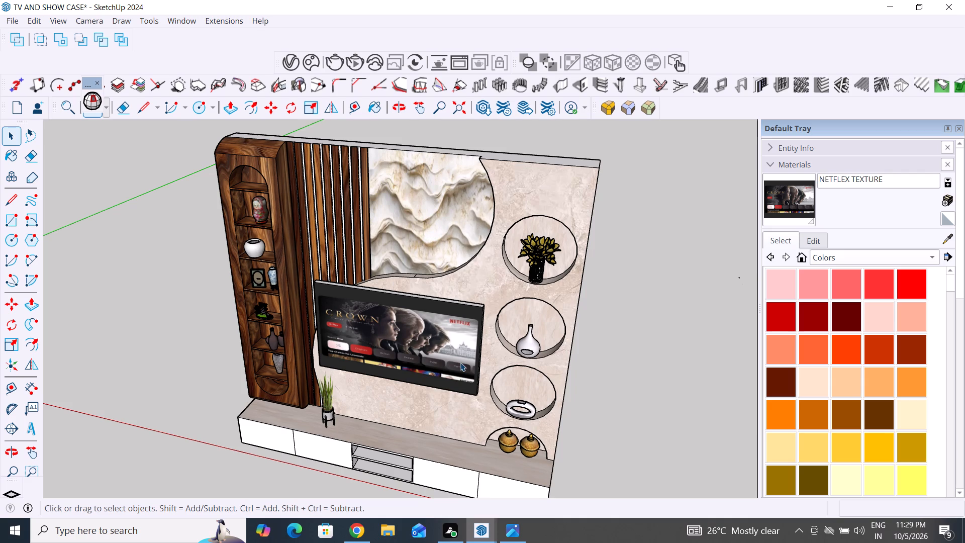
pyautogui.scroll(-4, 436, 295)
pyautogui.moveTo(508, 349); pyautogui.dragTo(519, 354, button='middle')
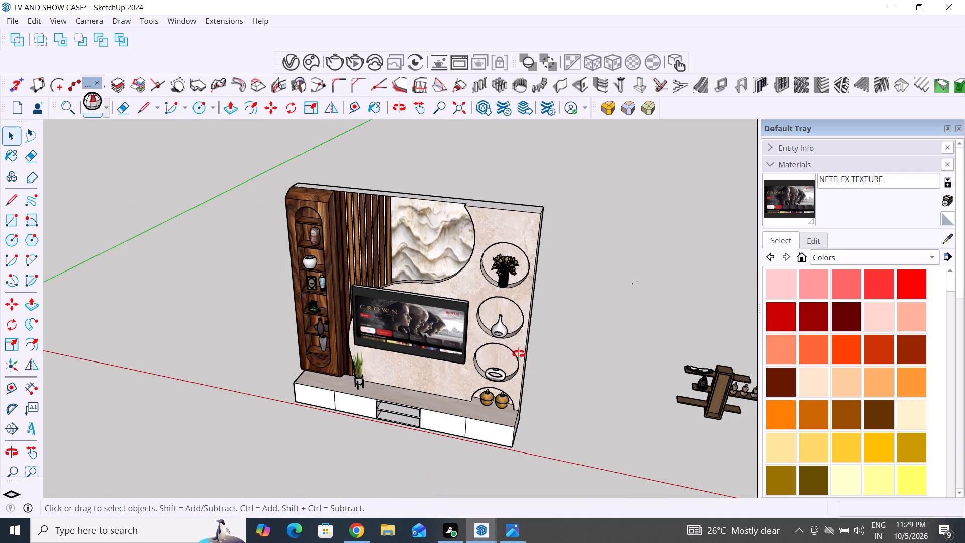
pyautogui.moveTo(519, 354); pyautogui.dragTo(588, 406, button='middle')
pyautogui.scroll(3, 400, 403)
pyautogui.scroll(1, 464, 439)
pyautogui.moveTo(465, 438); pyautogui.dragTo(473, 299, button='middle')
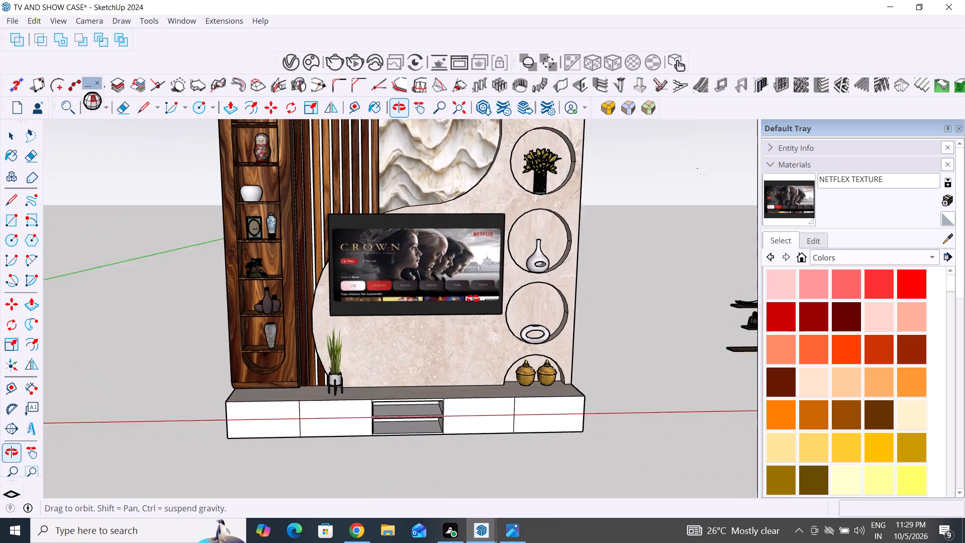
pyautogui.moveTo(473, 299); pyautogui.dragTo(476, 270, button='middle')
pyautogui.moveTo(360, 350); pyautogui.dragTo(616, 412, button='middle')
pyautogui.scroll(-5, 420, 472)
pyautogui.moveTo(472, 438); pyautogui.dragTo(442, 515, button='middle')
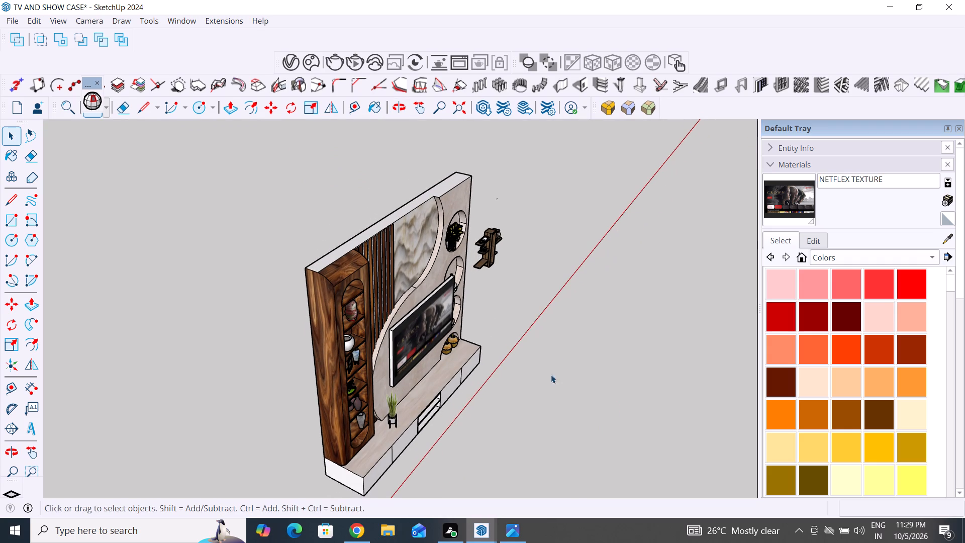
pyautogui.moveTo(562, 360); pyautogui.dragTo(159, 340, button='middle')
pyautogui.moveTo(488, 342); pyautogui.dragTo(352, 304, button='middle')
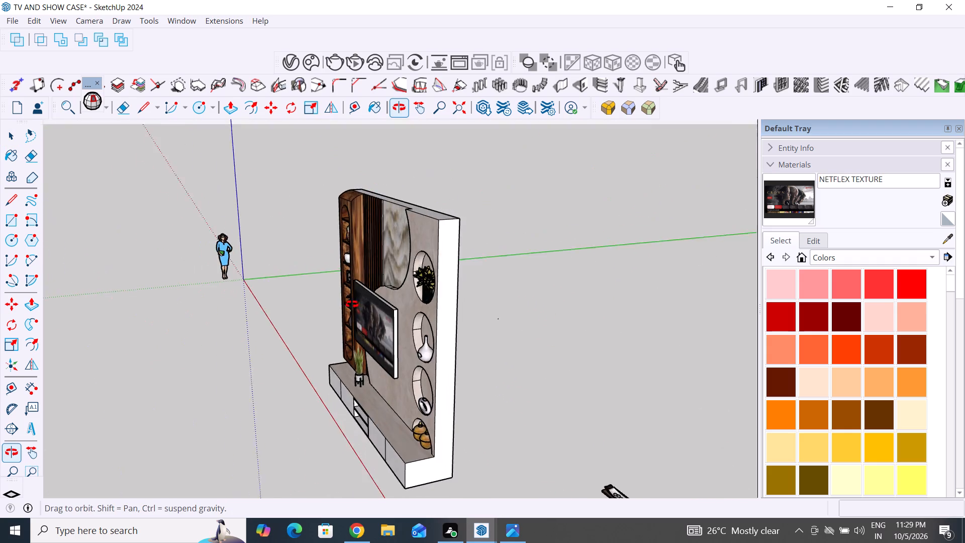
pyautogui.moveTo(352, 304); pyautogui.dragTo(518, 140, button='middle')
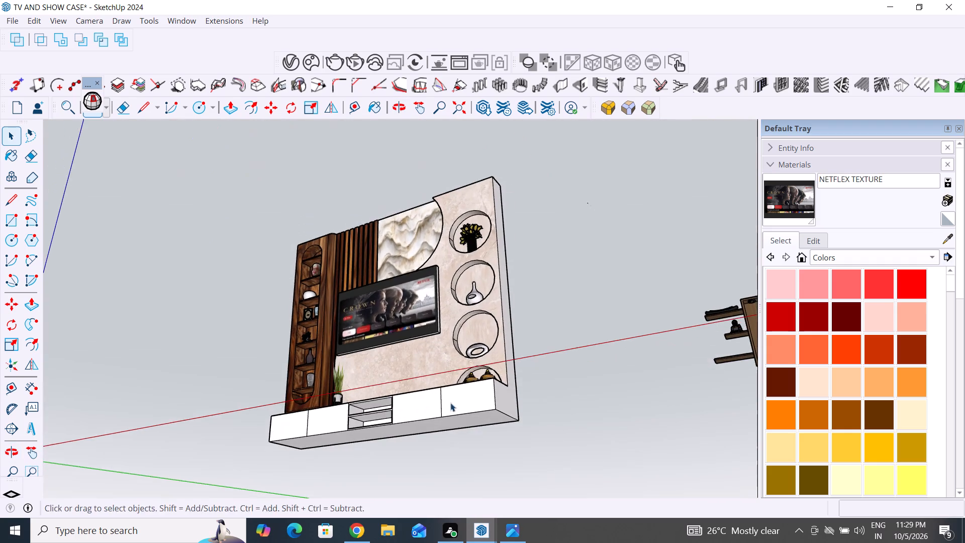
pyautogui.moveTo(454, 400); pyautogui.dragTo(547, 515, button='middle')
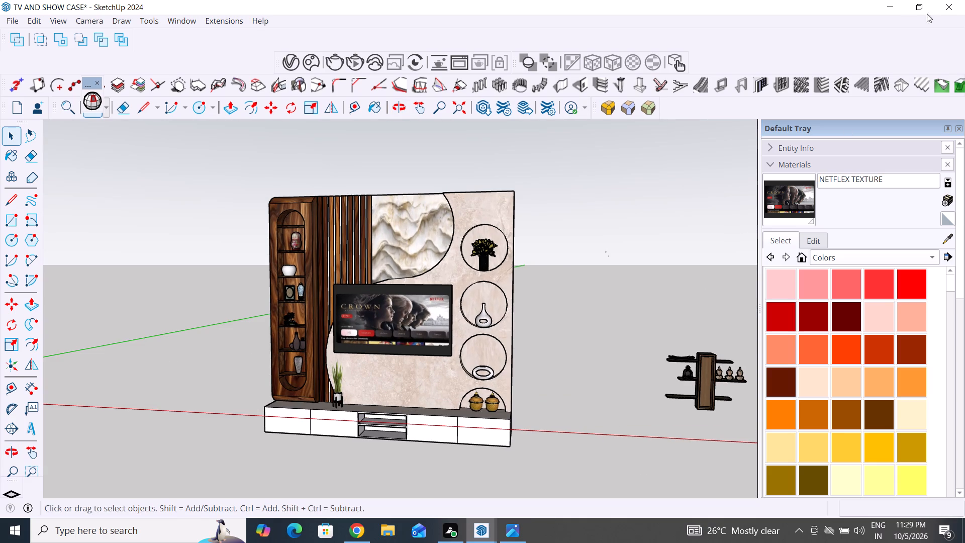
# Place the SketchUp window beside the TV SHOWCASE DESIGN.jpeg reference, compare the model's console and wall with it, and maximize SketchUp again.
pyautogui.click(920, 9)
pyautogui.moveTo(467, 47); pyautogui.dragTo(607, 93)
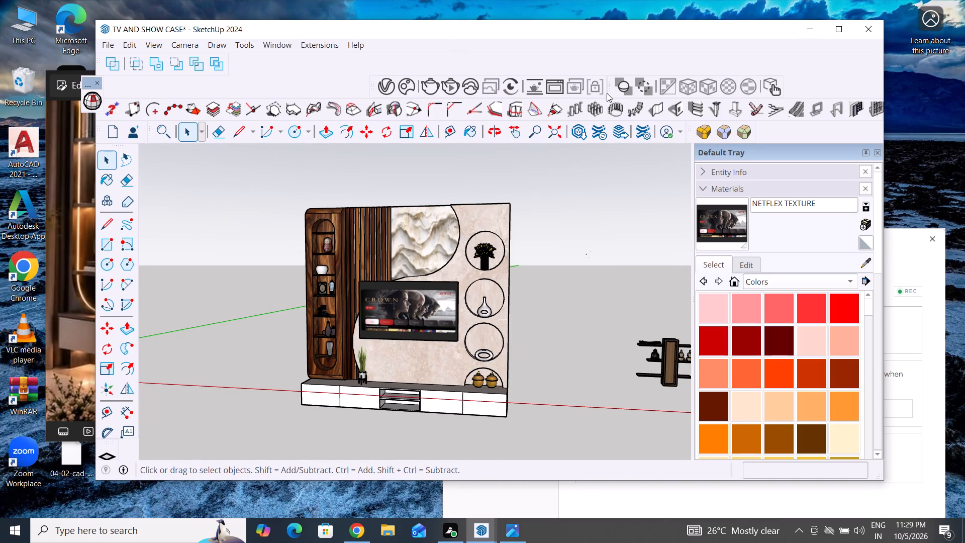
pyautogui.moveTo(607, 93); pyautogui.dragTo(647, 103)
pyautogui.moveTo(472, 32); pyautogui.dragTo(765, 83)
pyautogui.scroll(-5, 221, 319)
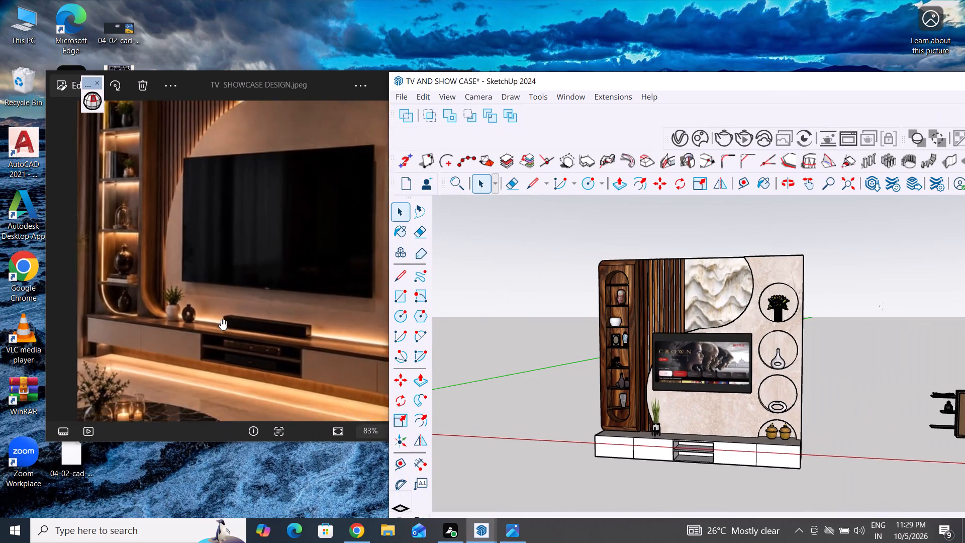
pyautogui.scroll(-11, 221, 319)
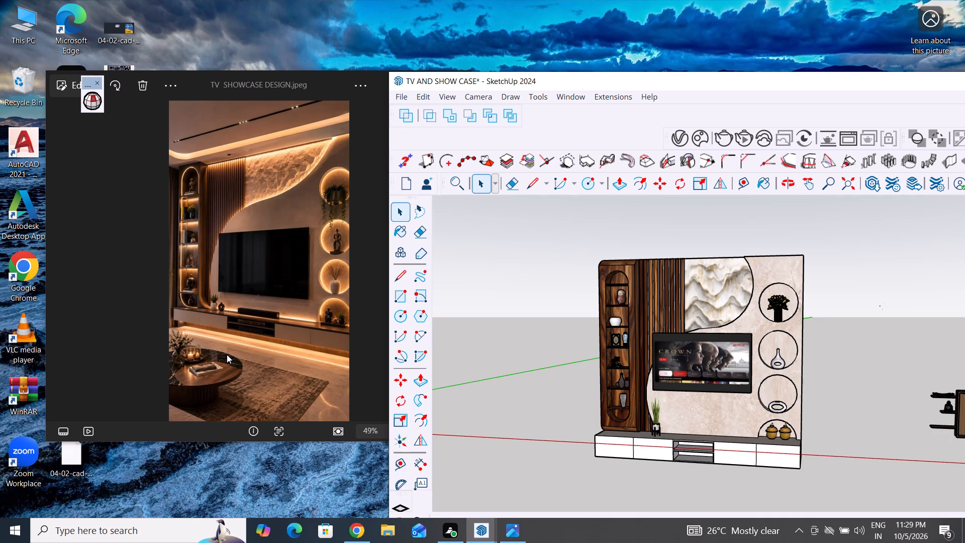
pyautogui.scroll(10, 227, 354)
pyautogui.scroll(-6, 267, 340)
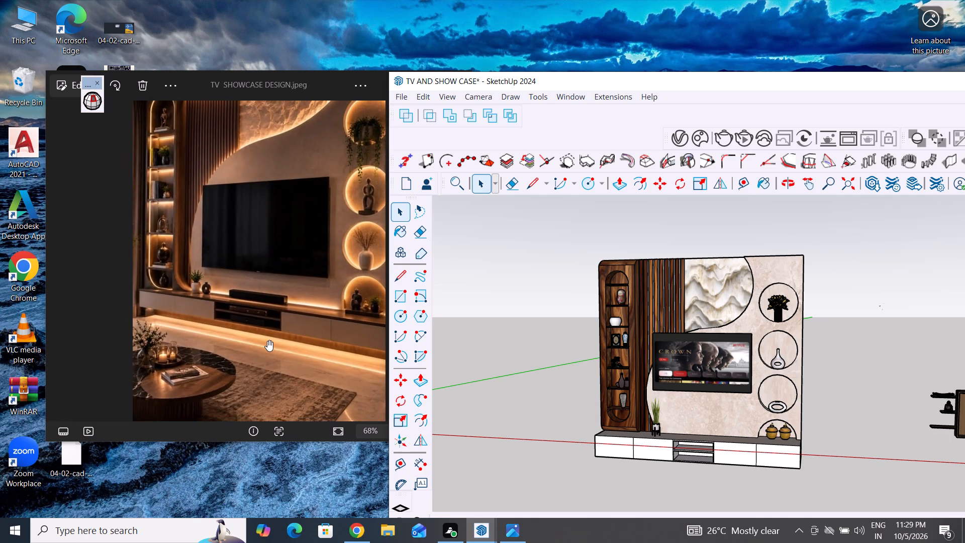
pyautogui.scroll(-5, 278, 316)
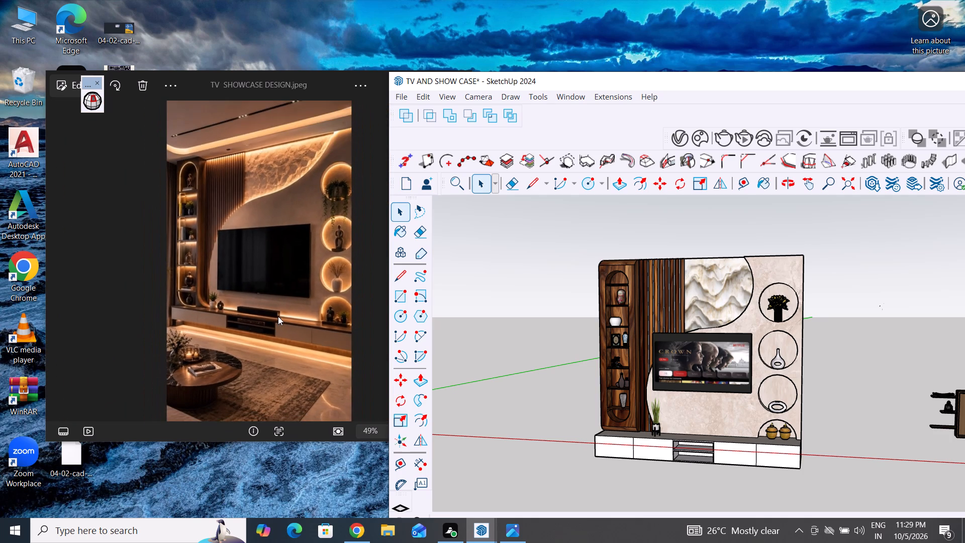
pyautogui.moveTo(543, 312); pyautogui.dragTo(549, 341, button='middle')
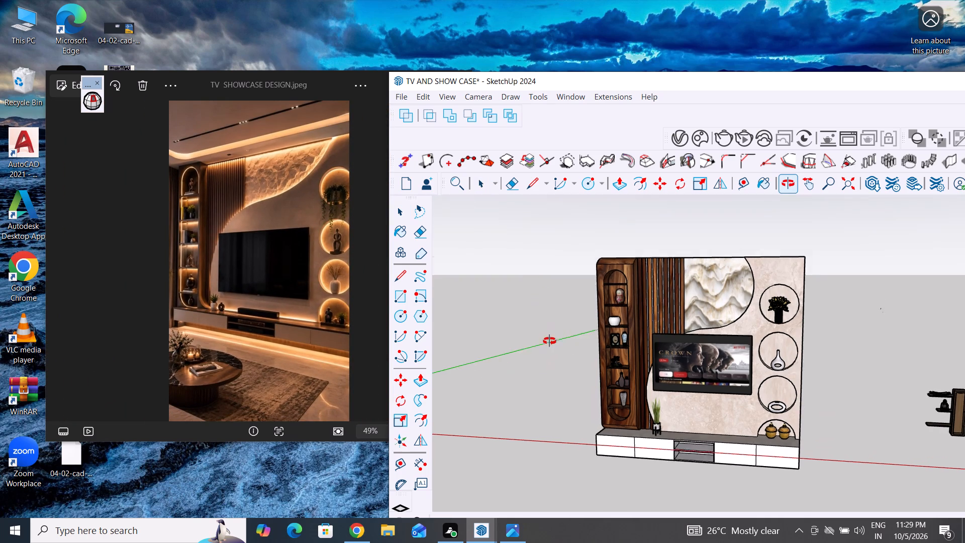
pyautogui.moveTo(549, 341); pyautogui.dragTo(576, 163, button='middle')
pyautogui.moveTo(631, 446); pyautogui.dragTo(648, 361, button='middle')
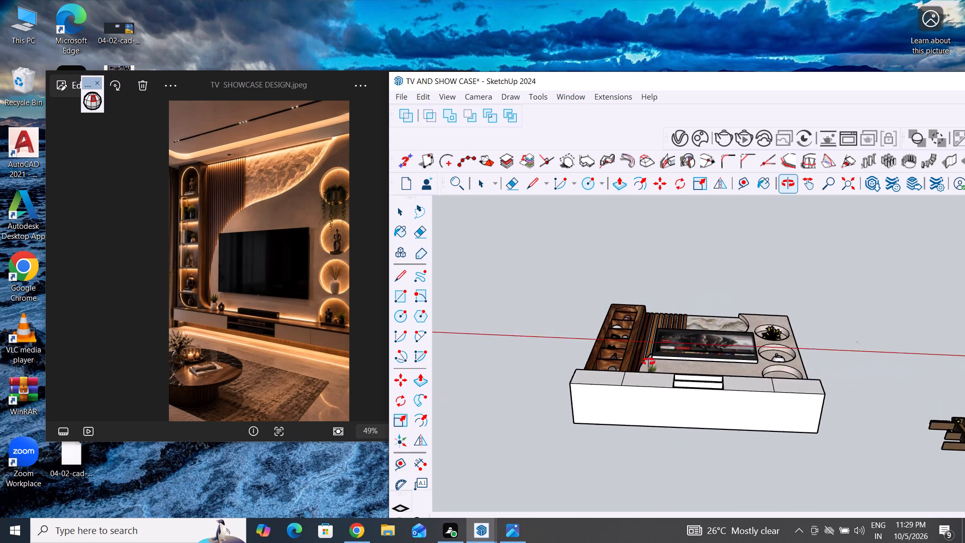
pyautogui.moveTo(648, 361); pyautogui.dragTo(650, 542, button='middle')
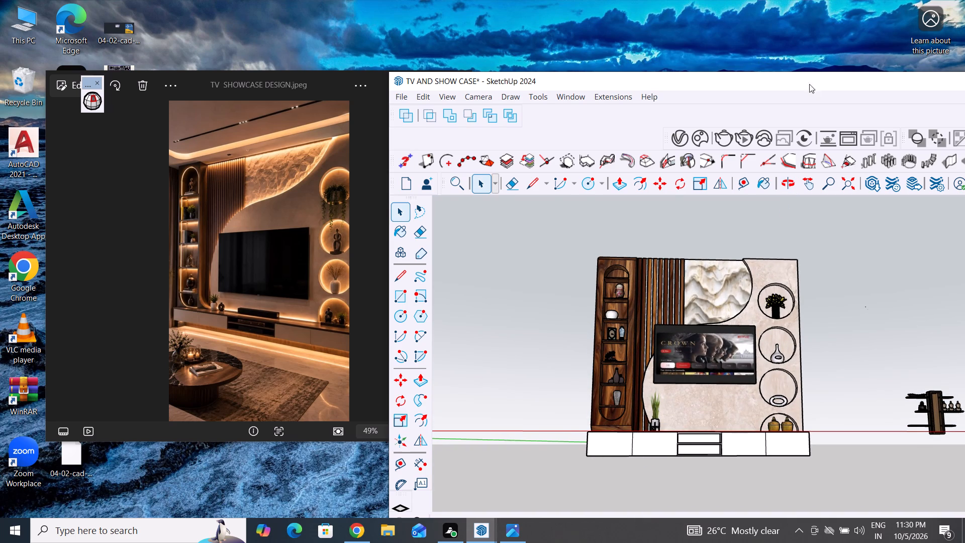
pyautogui.moveTo(808, 82); pyautogui.dragTo(617, 73)
pyautogui.moveTo(811, 83); pyautogui.dragTo(722, 73)
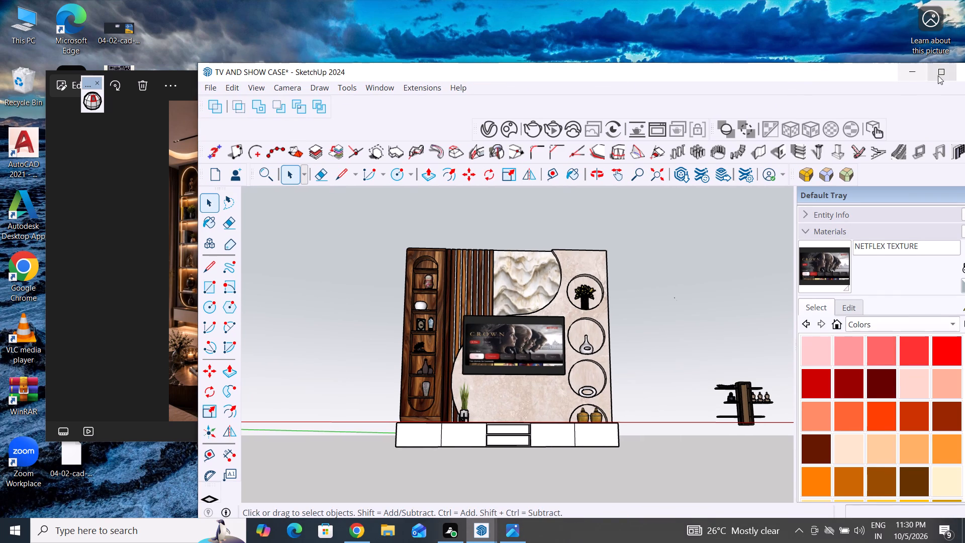
pyautogui.click(938, 75)
# Move the TV about 3 7/8" back toward the wall along the green axis.
pyautogui.scroll(-3, 651, 257)
pyautogui.moveTo(550, 385); pyautogui.dragTo(529, 303, button='middle')
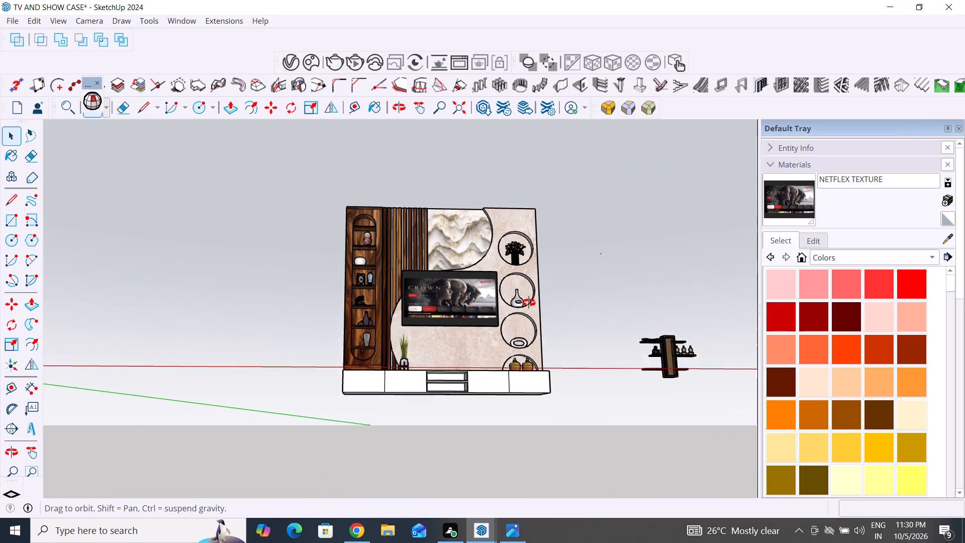
pyautogui.moveTo(529, 303); pyautogui.dragTo(527, 203, button='middle')
pyautogui.moveTo(542, 374); pyautogui.dragTo(520, 542, button='middle')
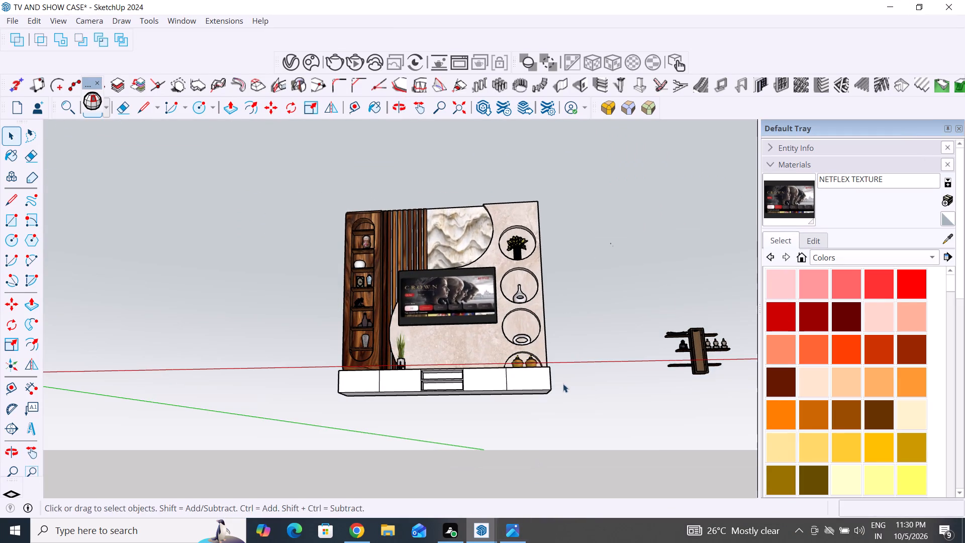
pyautogui.moveTo(568, 402); pyautogui.dragTo(578, 523, button='middle')
pyautogui.moveTo(470, 350); pyautogui.dragTo(292, 439, button='middle')
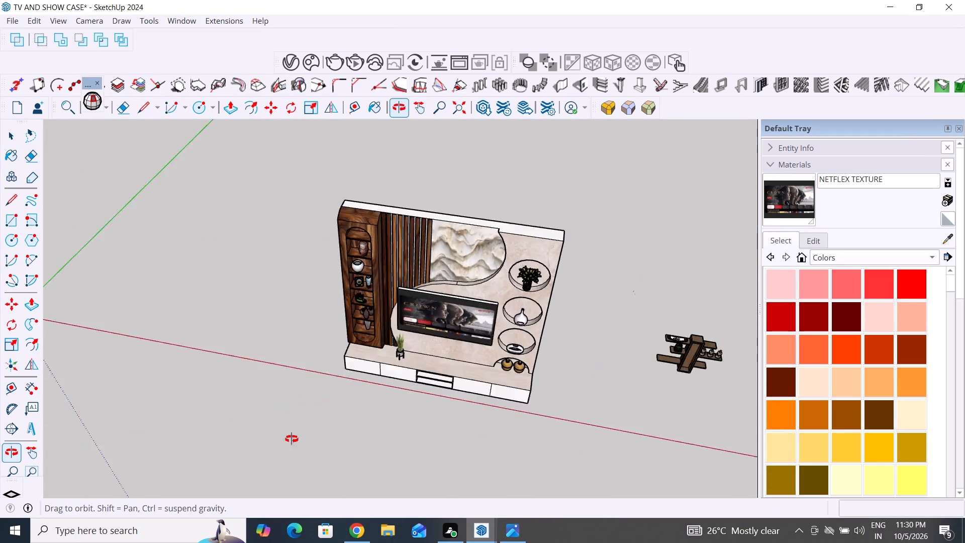
pyautogui.moveTo(292, 439); pyautogui.dragTo(98, 386, button='middle')
pyautogui.scroll(4, 338, 351)
pyautogui.scroll(3, 391, 351)
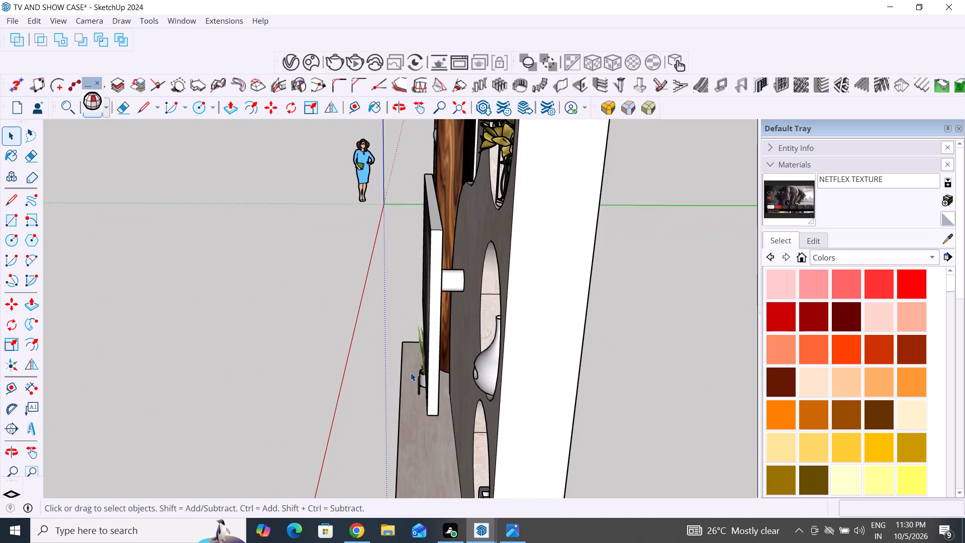
pyautogui.press('m')
pyautogui.click(435, 419)
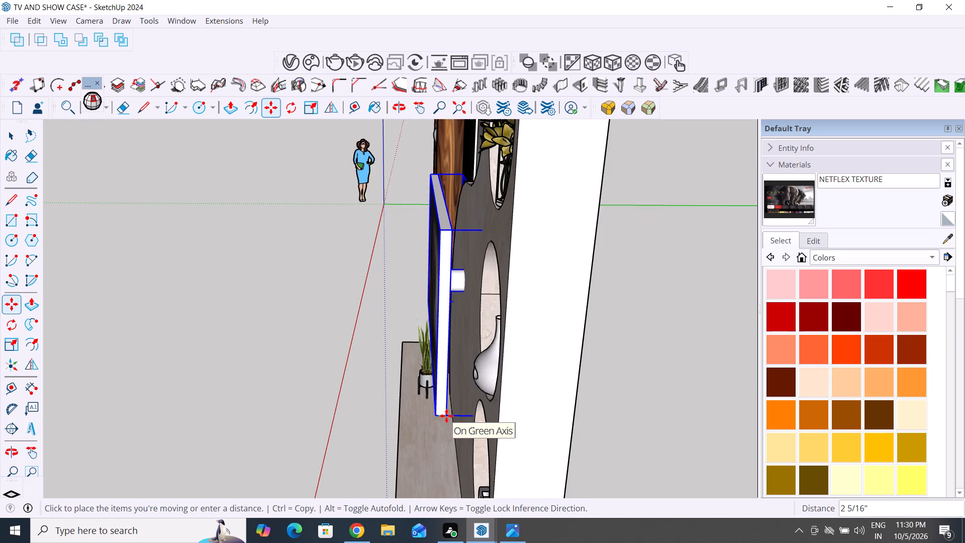
pyautogui.click(452, 415)
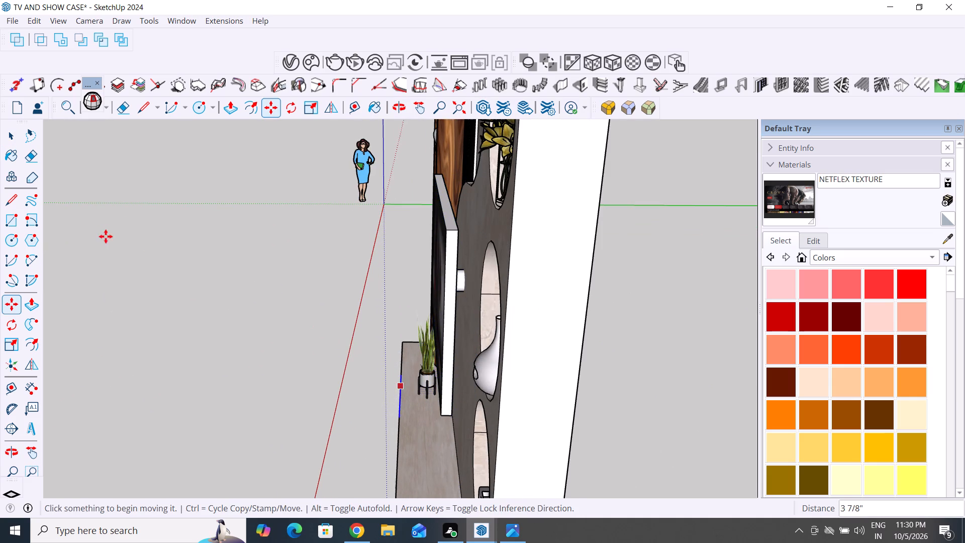
pyautogui.click(13, 134)
pyautogui.click(189, 260)
# Scale up the white ring-shaped vase in the third circular niche from the top about its opposite corner.
pyautogui.scroll(-5, 294, 304)
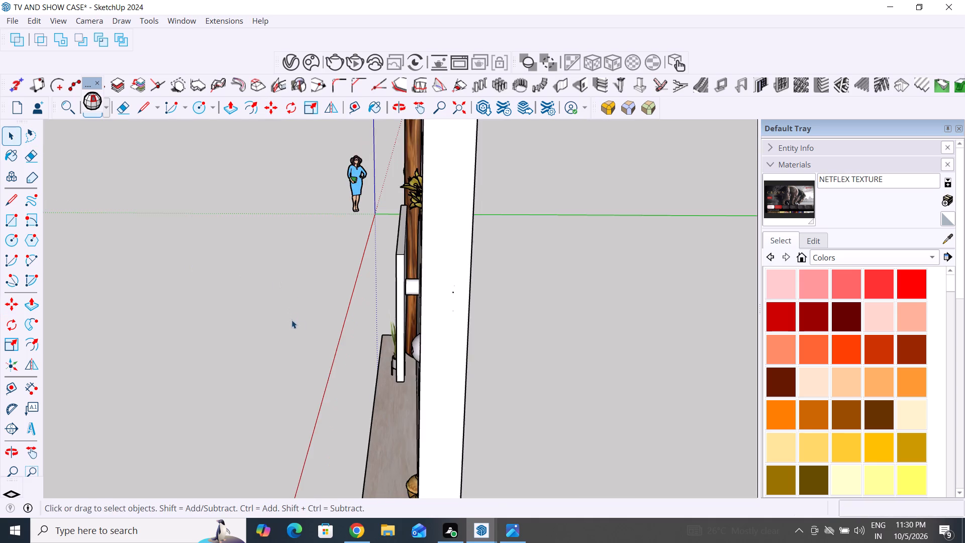
pyautogui.moveTo(312, 333); pyautogui.dragTo(626, 270, button='middle')
pyautogui.scroll(5, 595, 365)
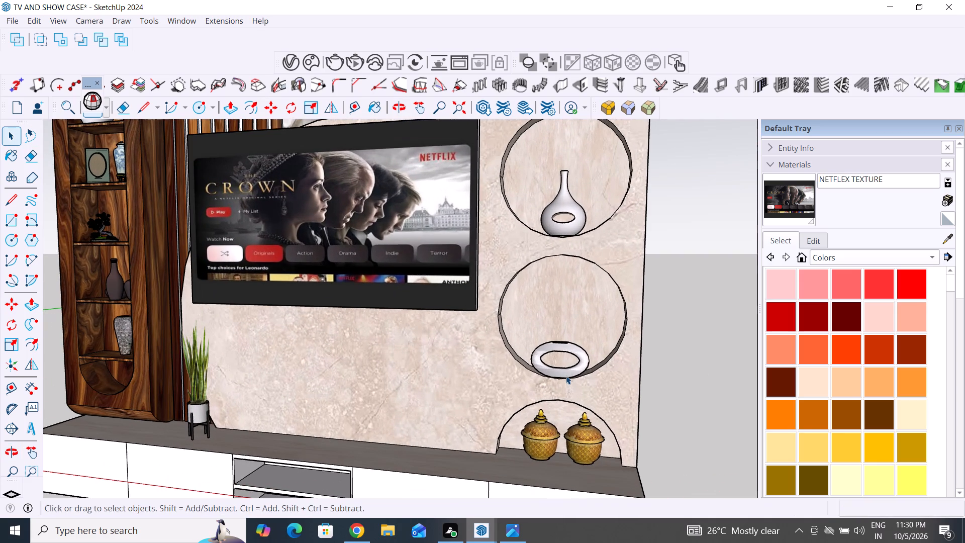
pyautogui.click(563, 349)
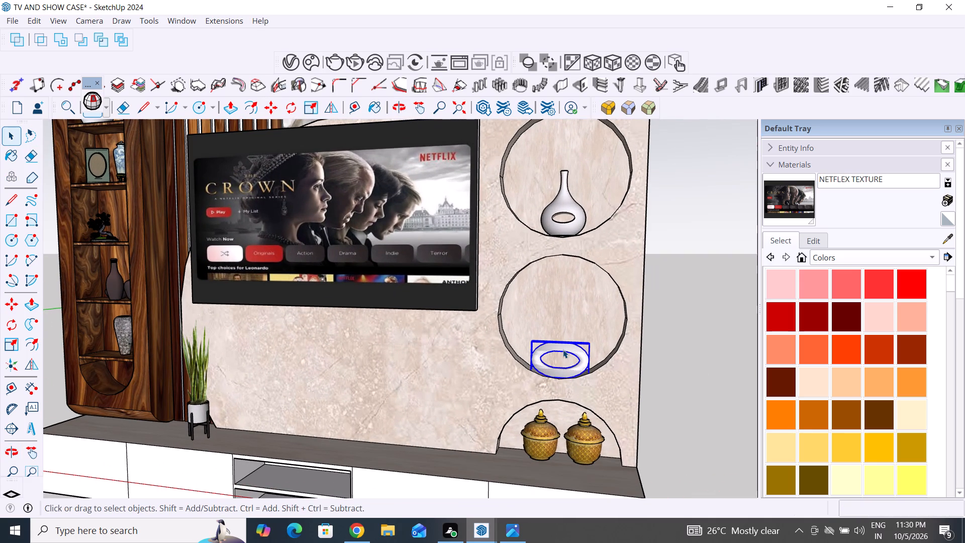
pyautogui.press('s')
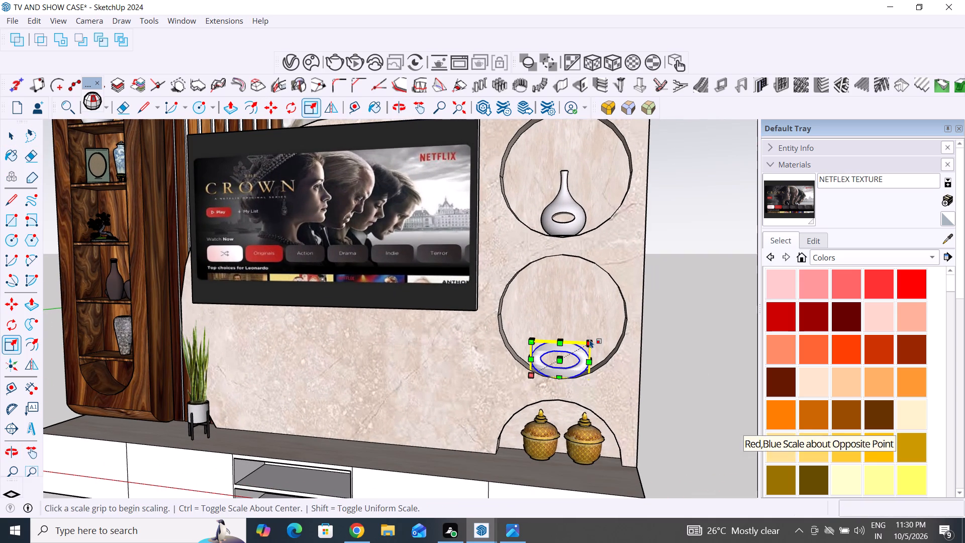
pyautogui.keyDown('ctrl'); pyautogui.moveTo(590, 345); pyautogui.dragTo(597, 334); pyautogui.keyUp('ctrl')
pyautogui.click(12, 130)
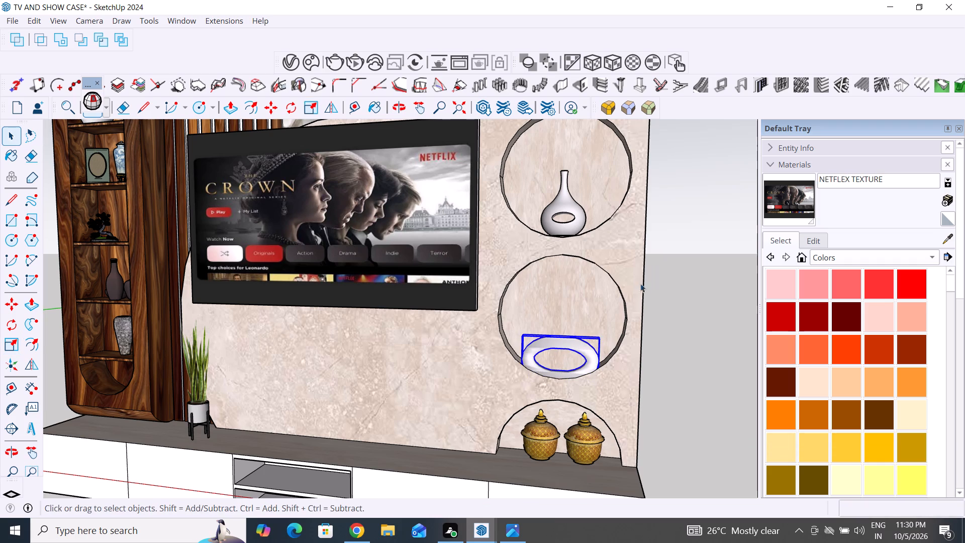
pyautogui.click(644, 284)
# Move the enlarged ring-shaped vase up about 1 13/16" in its niche and inspect its placement from the side.
pyautogui.click(564, 342)
pyautogui.press('m')
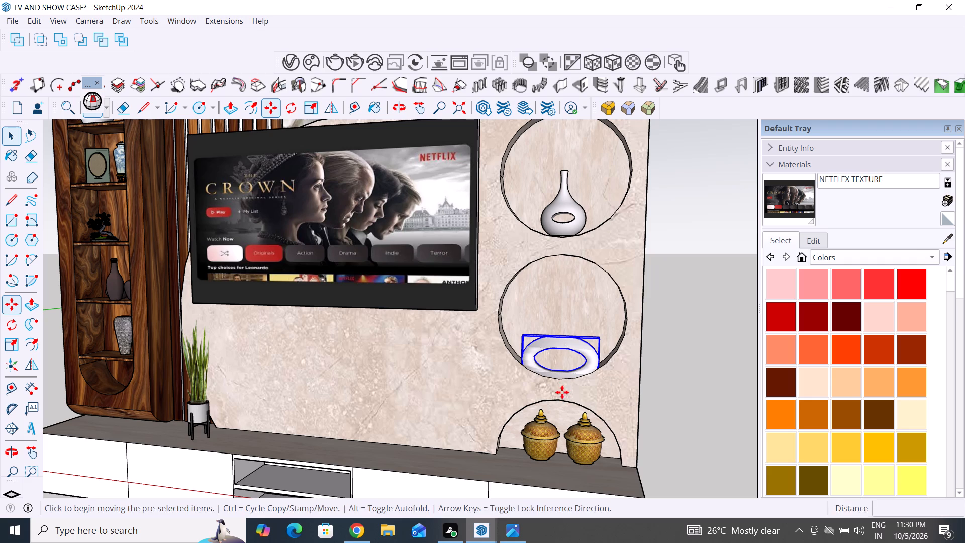
pyautogui.click(560, 385)
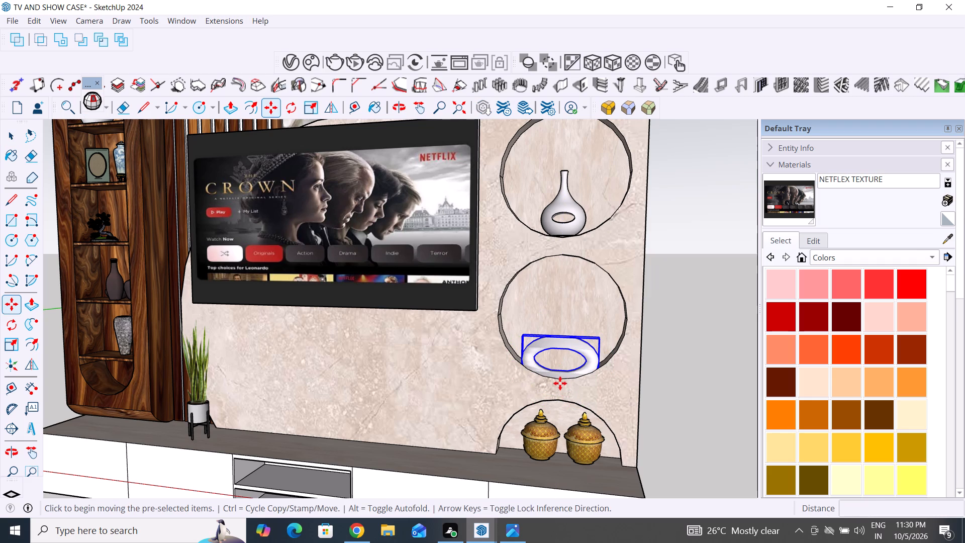
pyautogui.click(560, 382)
pyautogui.moveTo(672, 396); pyautogui.dragTo(672, 394, button='middle')
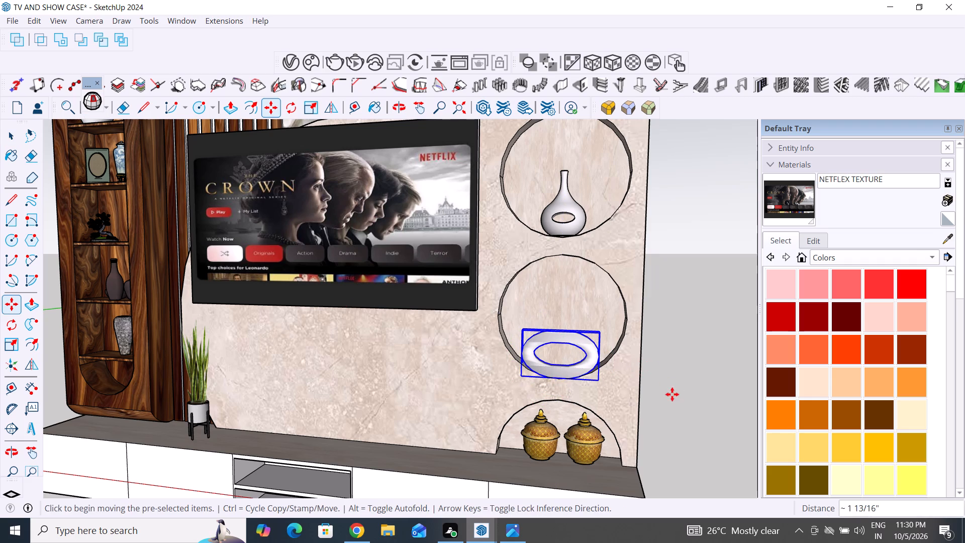
pyautogui.moveTo(672, 394); pyautogui.dragTo(504, 443, button='middle')
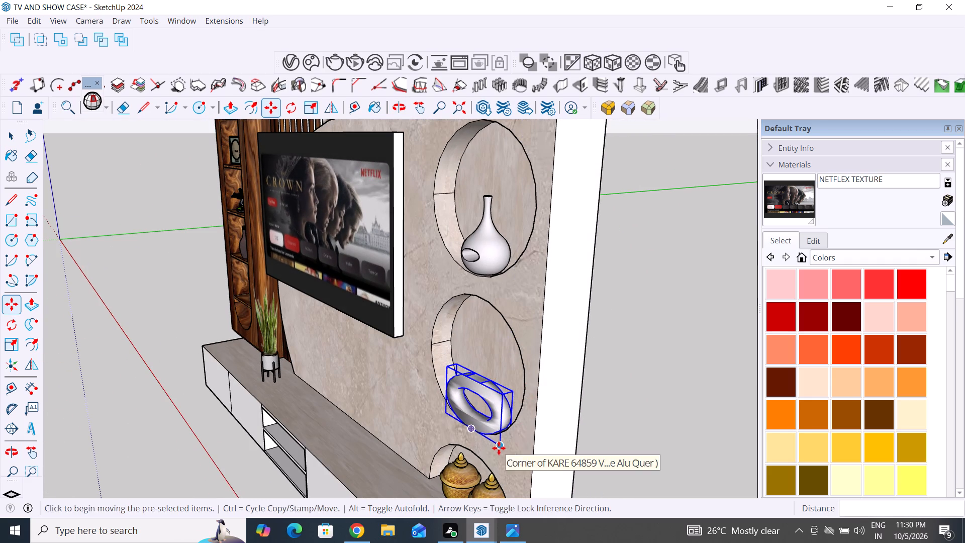
# Move the ring-shaped vase about 1" toward the back of its circular niche and deselect it.
pyautogui.click(499, 448)
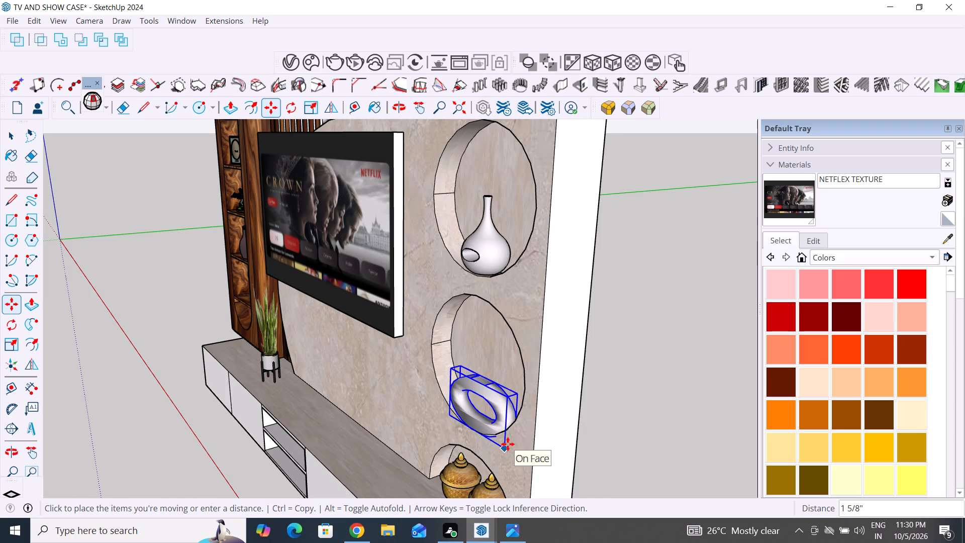
pyautogui.press('Escape')
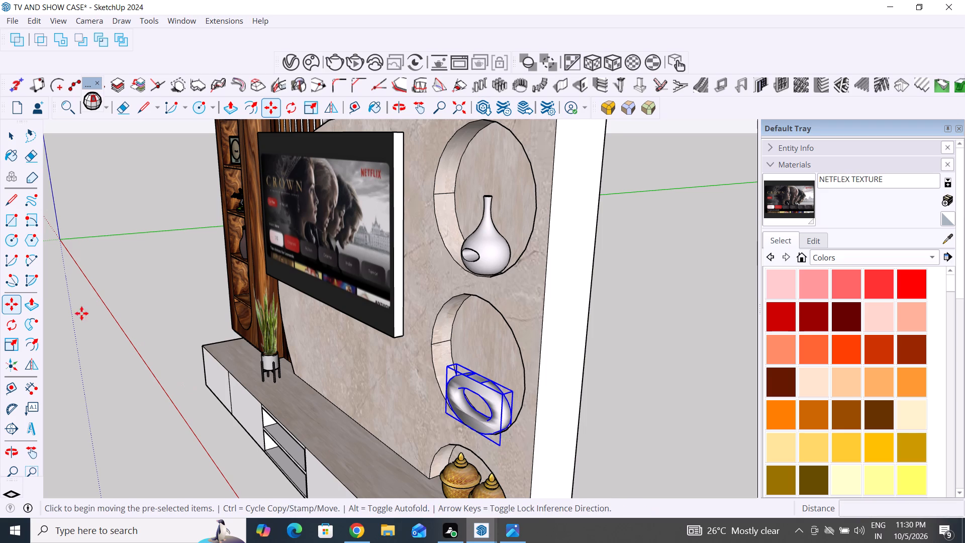
pyautogui.scroll(8, 450, 411)
pyautogui.moveTo(507, 388); pyautogui.dragTo(467, 464, button='middle')
pyautogui.scroll(4, 498, 380)
pyautogui.click(491, 364)
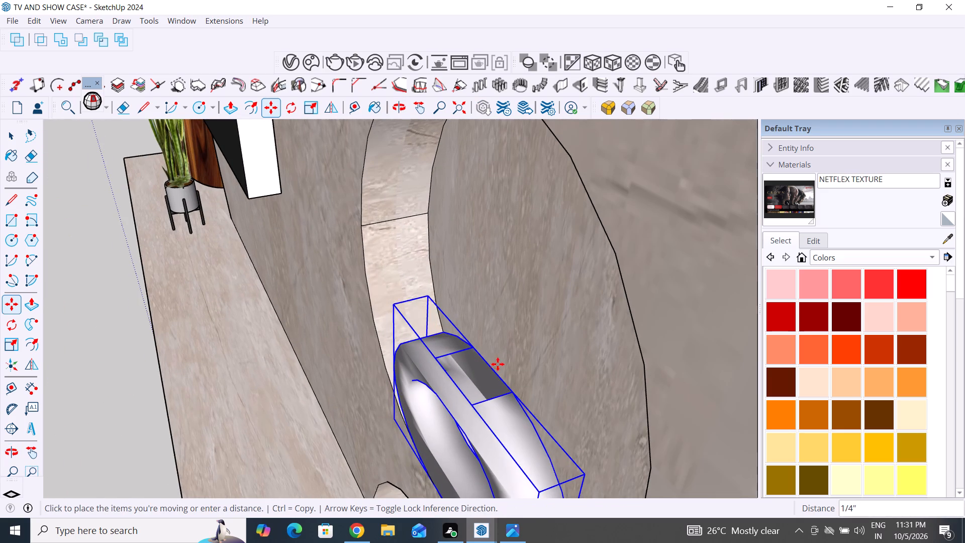
pyautogui.click(502, 363)
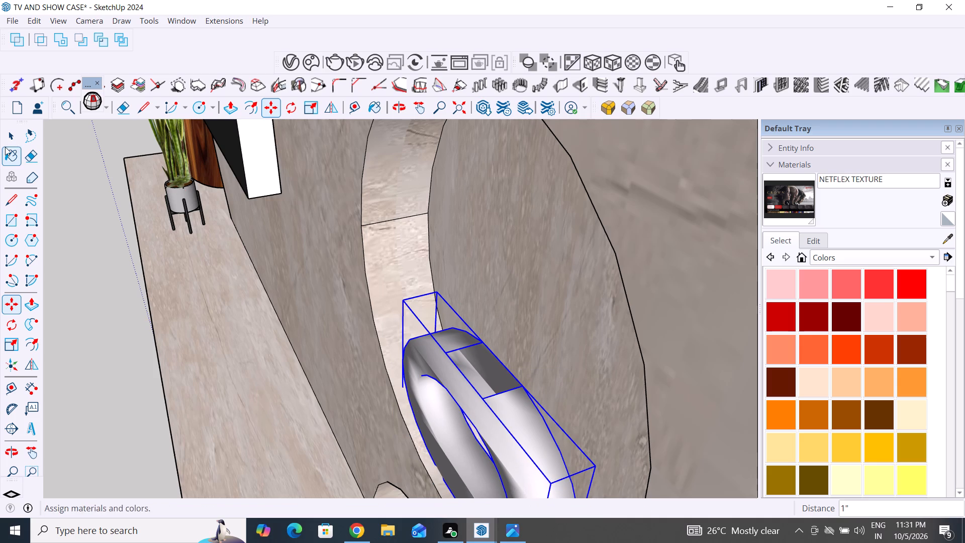
pyautogui.click(16, 139)
pyautogui.click(113, 298)
# Examine the whole TV wall from the front, both sides and above, including the TV, niches, shelves and console.
pyautogui.scroll(-14, 144, 337)
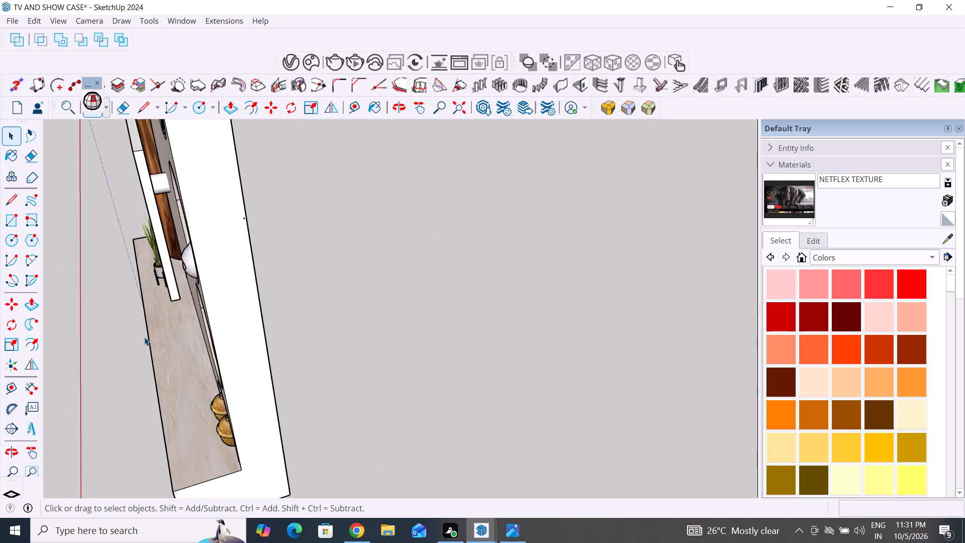
pyautogui.scroll(-2, 144, 337)
pyautogui.moveTo(159, 345); pyautogui.dragTo(446, 298, button='middle')
pyautogui.scroll(1, 446, 298)
pyautogui.scroll(-6, 446, 298)
pyautogui.moveTo(517, 348); pyautogui.dragTo(548, 347, button='middle')
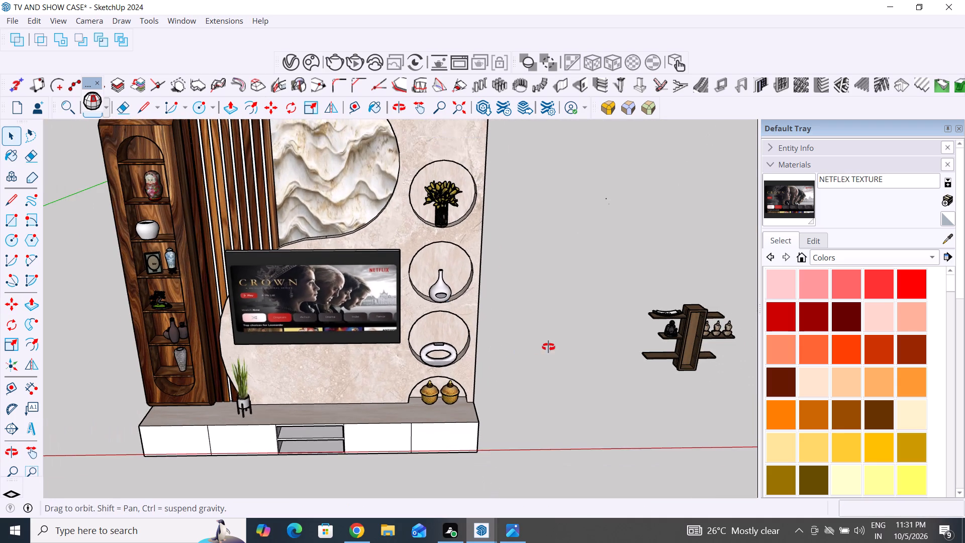
pyautogui.moveTo(548, 347); pyautogui.dragTo(626, 345, button='middle')
pyautogui.scroll(-1, 588, 370)
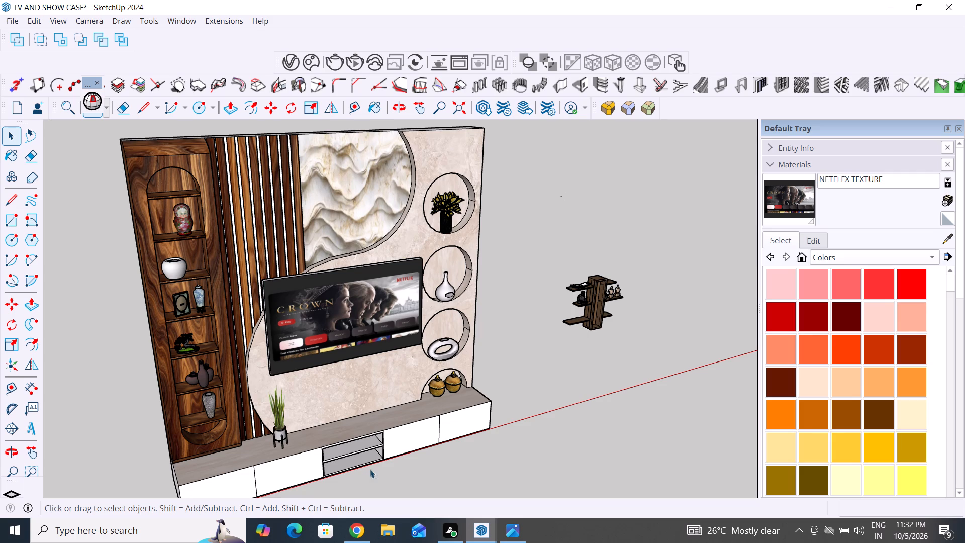
pyautogui.scroll(-4, 589, 432)
pyautogui.moveTo(573, 415); pyautogui.dragTo(545, 351, button='middle')
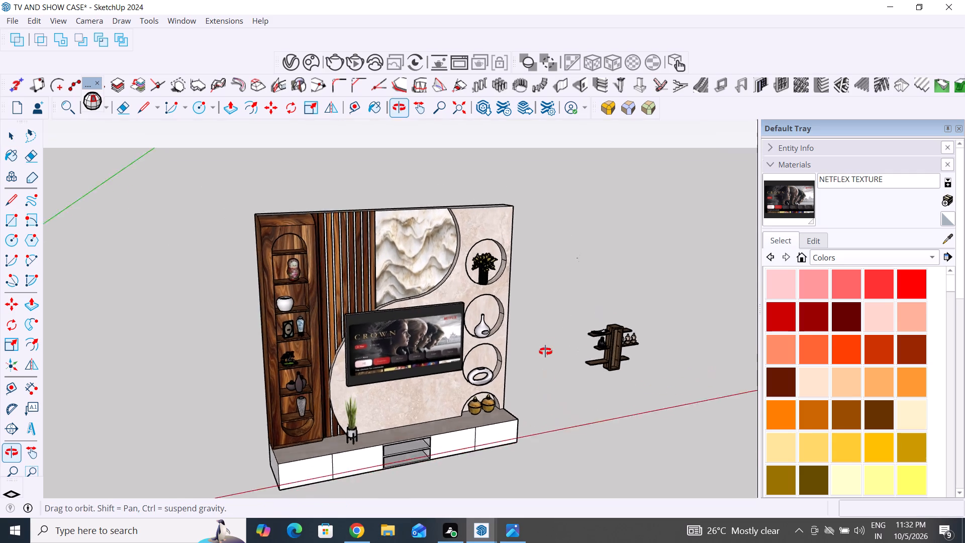
pyautogui.moveTo(545, 351); pyautogui.dragTo(644, 369, button='middle')
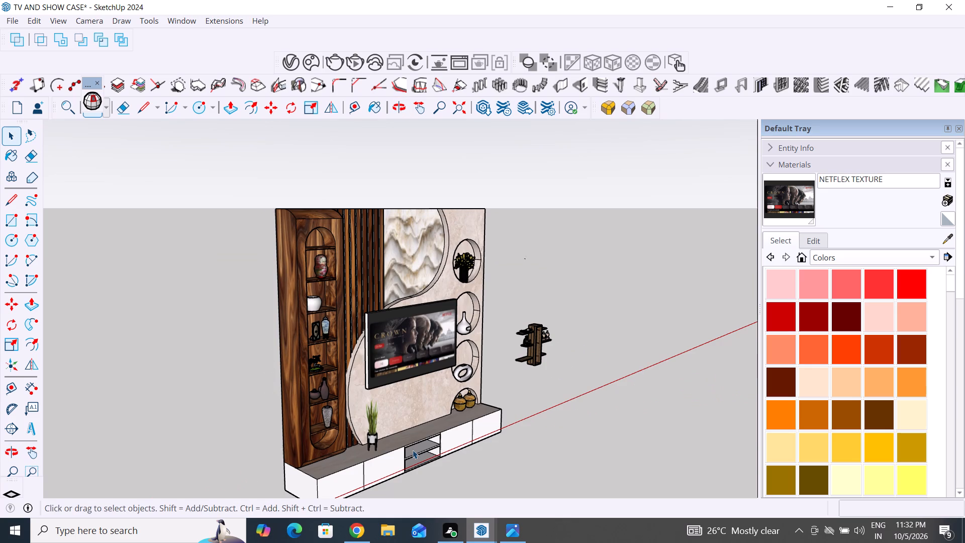
pyautogui.scroll(-3, 413, 450)
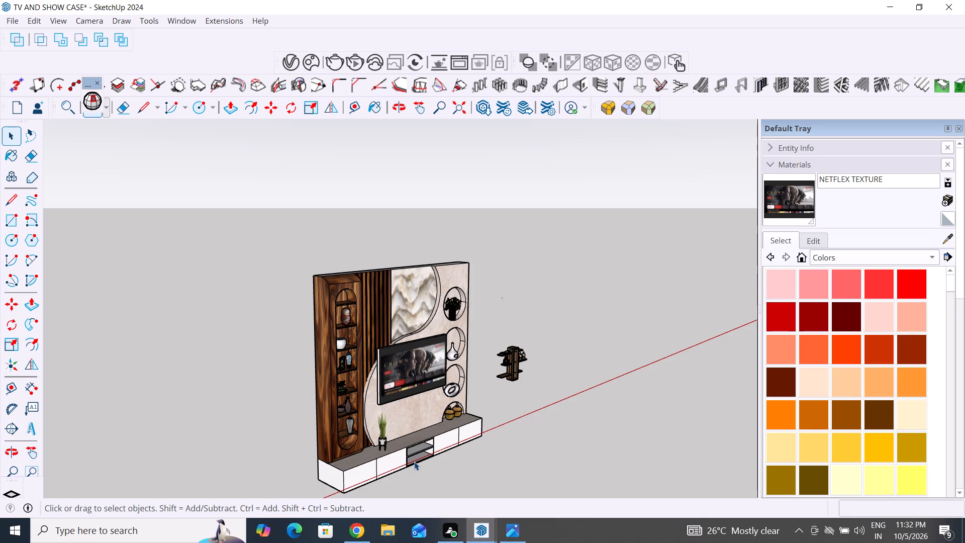
pyautogui.scroll(-1, 402, 542)
pyautogui.scroll(-1, 449, 385)
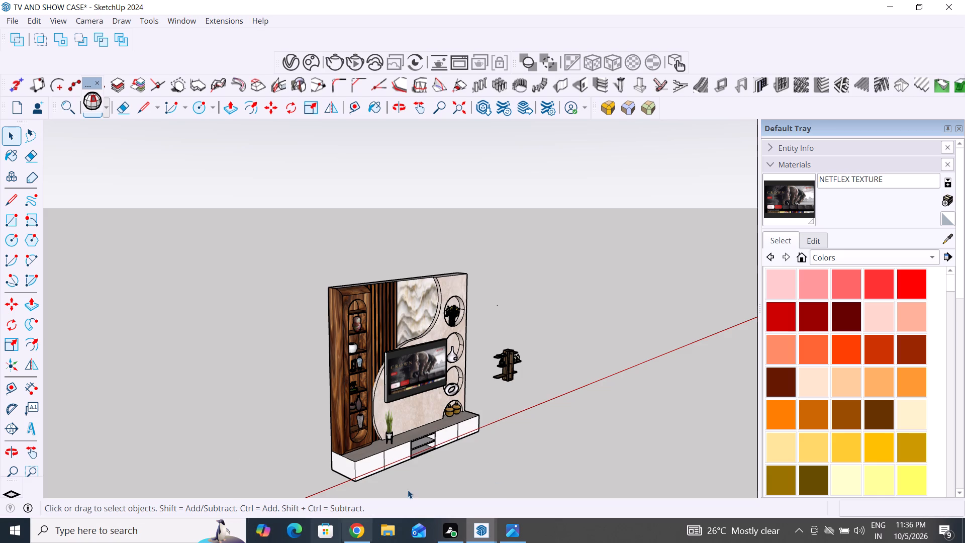
pyautogui.moveTo(509, 447); pyautogui.dragTo(558, 346, button='middle')
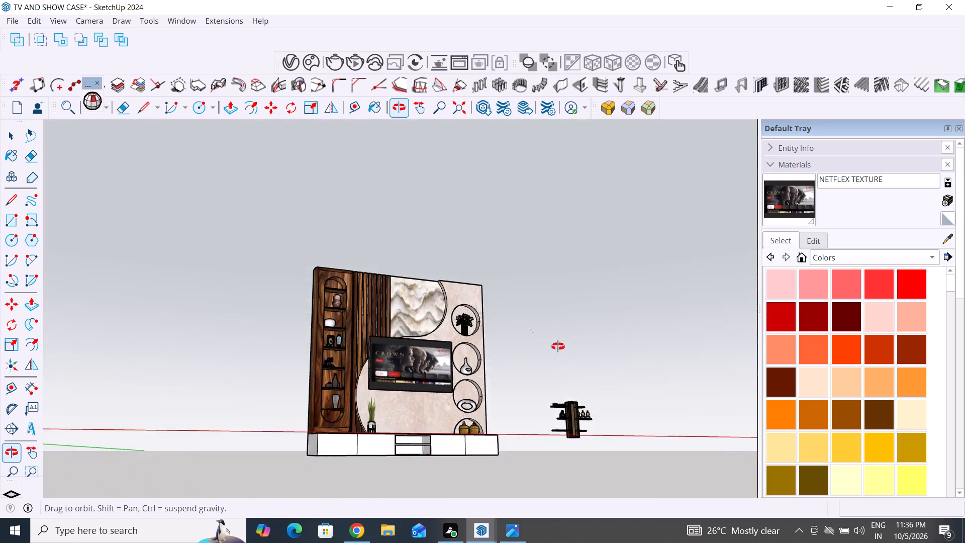
pyautogui.moveTo(558, 346); pyautogui.dragTo(608, 414, button='middle')
pyautogui.scroll(5, 431, 396)
pyautogui.moveTo(530, 398); pyautogui.dragTo(228, 415, button='middle')
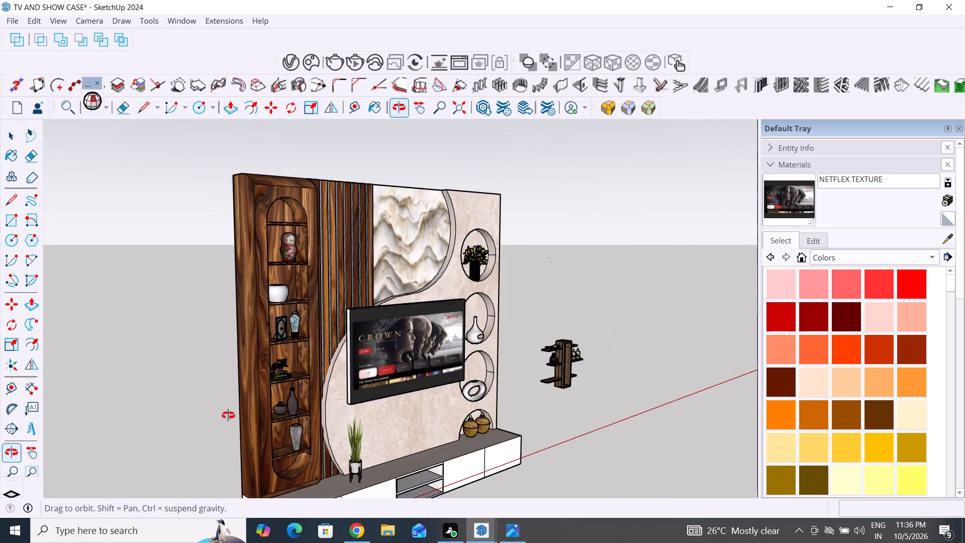
pyautogui.moveTo(228, 415); pyautogui.dragTo(220, 413, button='middle')
pyautogui.scroll(3, 464, 364)
pyautogui.moveTo(534, 391); pyautogui.dragTo(380, 396, button='middle')
pyautogui.scroll(3, 462, 383)
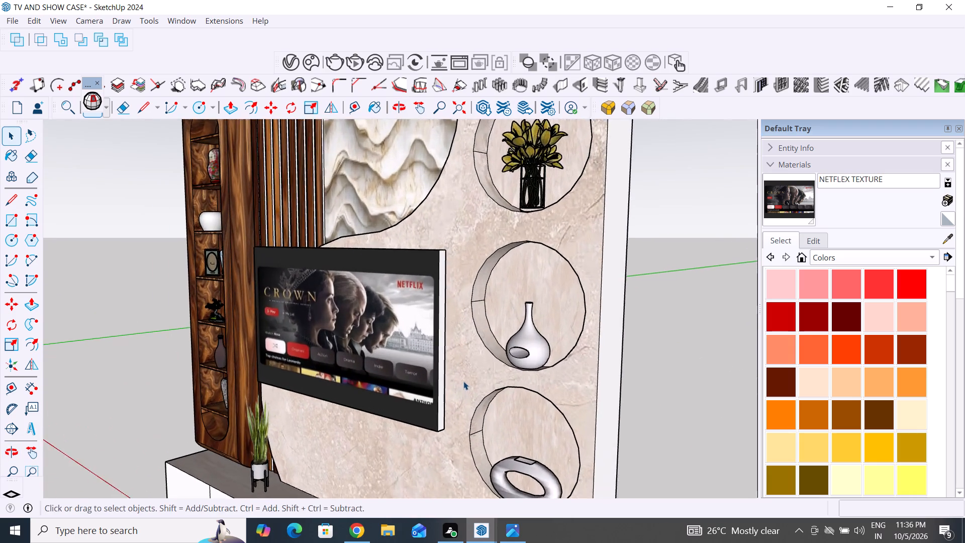
pyautogui.scroll(1, 463, 381)
pyautogui.moveTo(493, 413); pyautogui.dragTo(391, 415, button='middle')
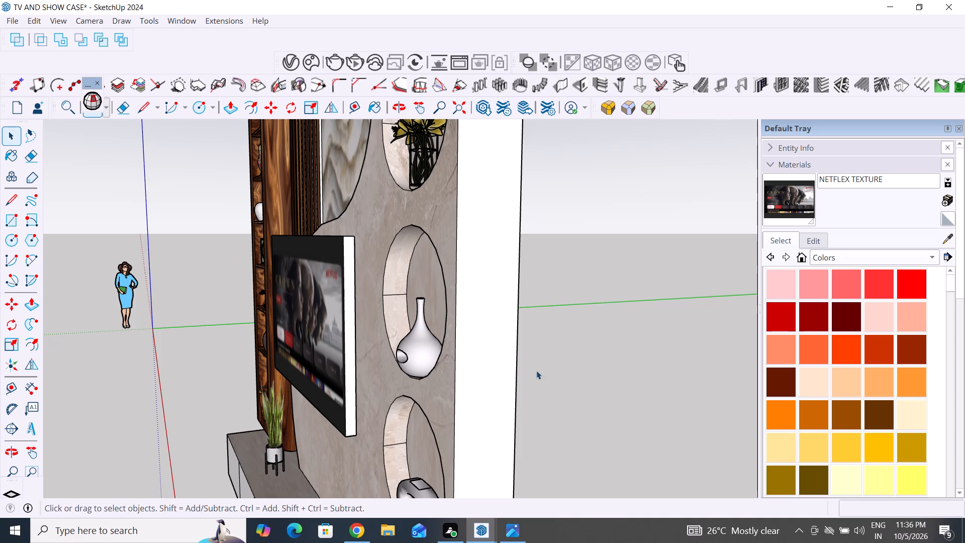
pyautogui.moveTo(565, 364); pyautogui.dragTo(669, 391, button='middle')
pyautogui.scroll(-4, 452, 395)
pyautogui.moveTo(441, 414); pyautogui.dragTo(556, 423, button='middle')
pyautogui.scroll(-1, 512, 411)
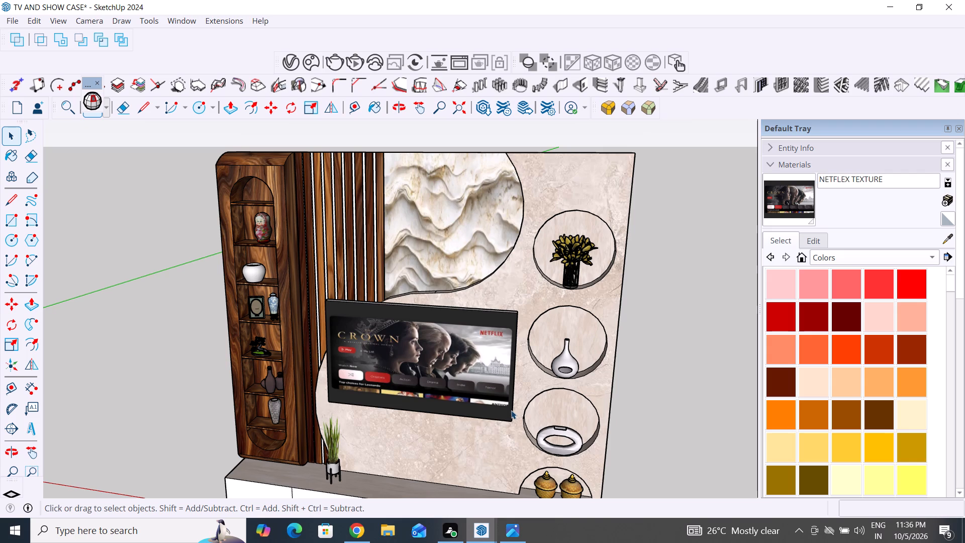
pyautogui.moveTo(538, 411); pyautogui.dragTo(669, 489, button='middle')
pyautogui.moveTo(485, 365); pyautogui.dragTo(550, 442, button='middle')
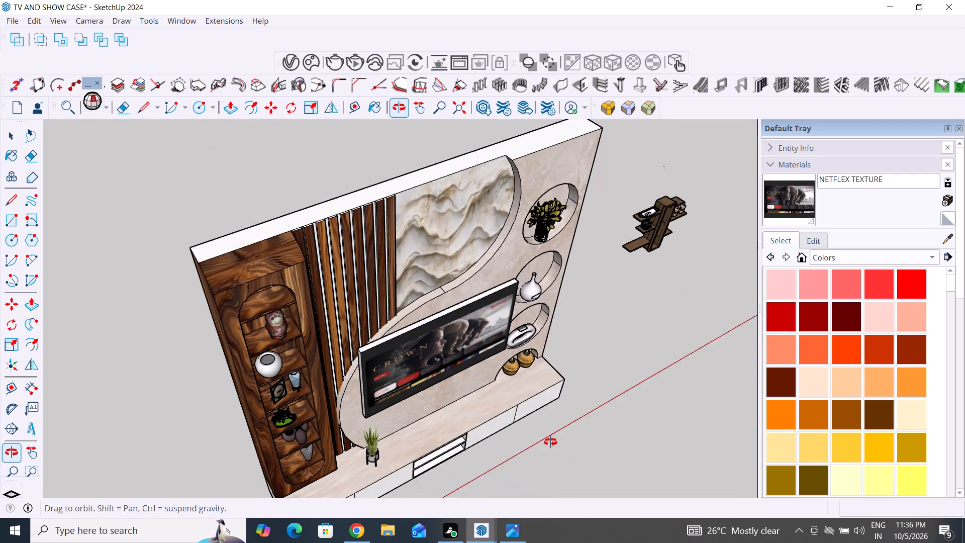
pyautogui.moveTo(550, 442); pyautogui.dragTo(546, 460, button='middle')
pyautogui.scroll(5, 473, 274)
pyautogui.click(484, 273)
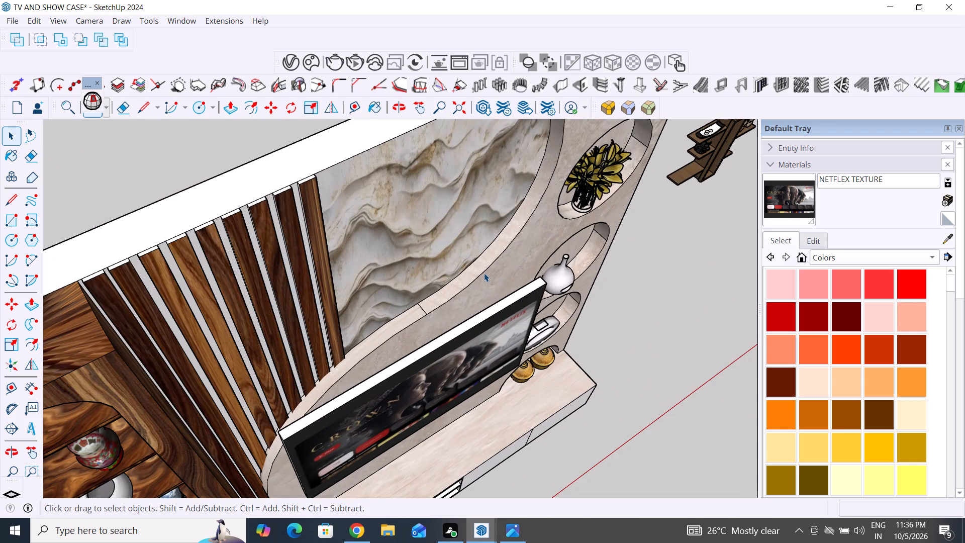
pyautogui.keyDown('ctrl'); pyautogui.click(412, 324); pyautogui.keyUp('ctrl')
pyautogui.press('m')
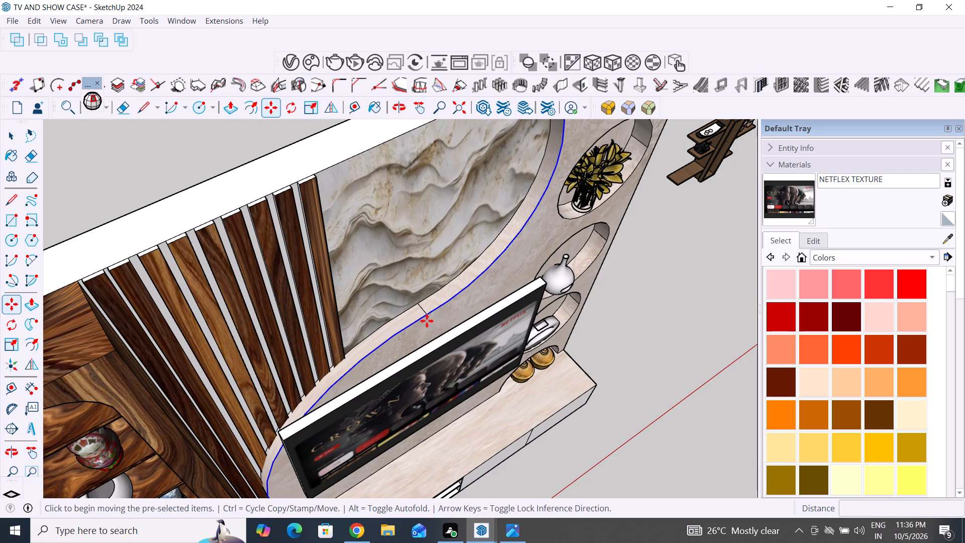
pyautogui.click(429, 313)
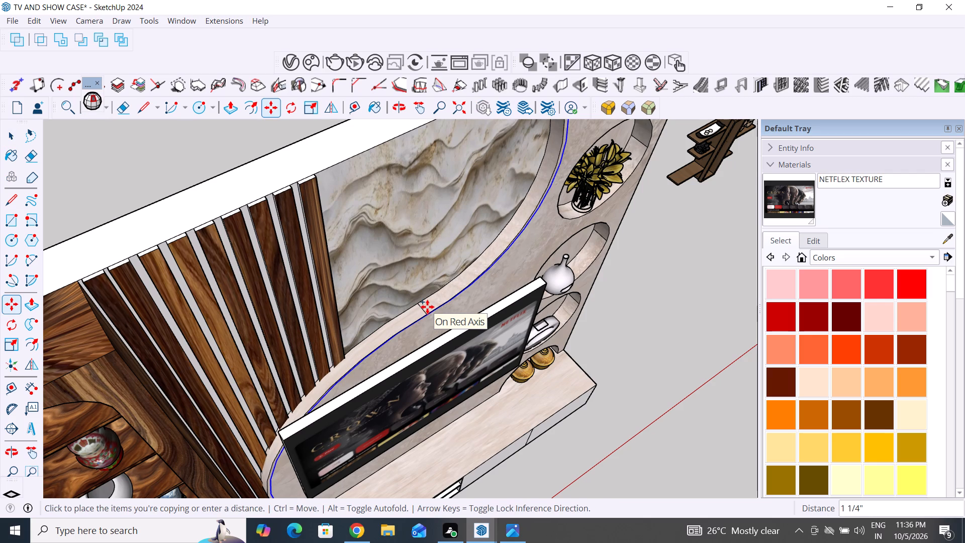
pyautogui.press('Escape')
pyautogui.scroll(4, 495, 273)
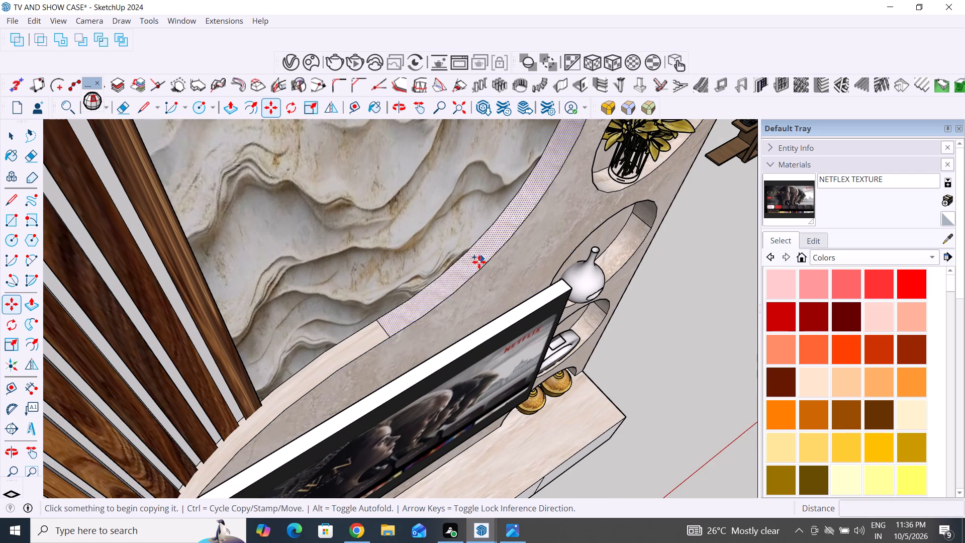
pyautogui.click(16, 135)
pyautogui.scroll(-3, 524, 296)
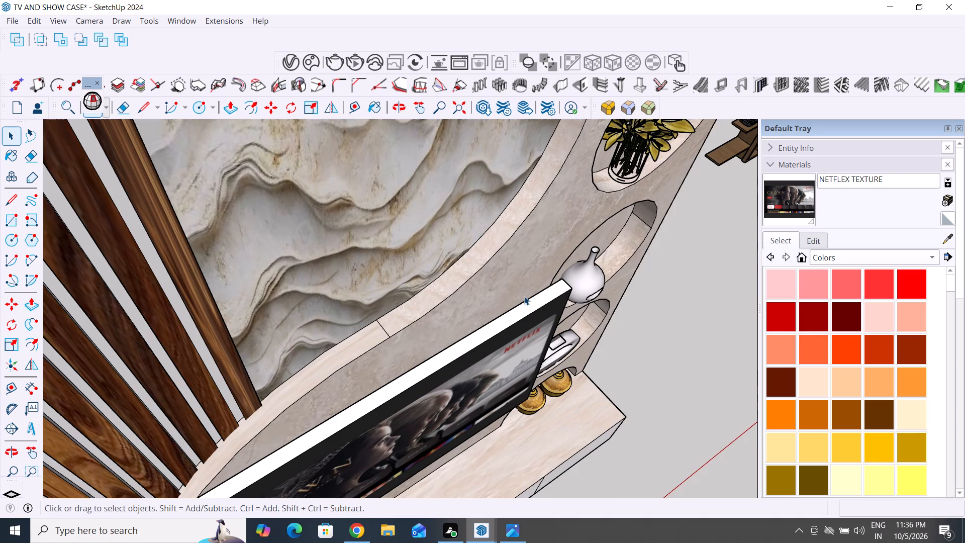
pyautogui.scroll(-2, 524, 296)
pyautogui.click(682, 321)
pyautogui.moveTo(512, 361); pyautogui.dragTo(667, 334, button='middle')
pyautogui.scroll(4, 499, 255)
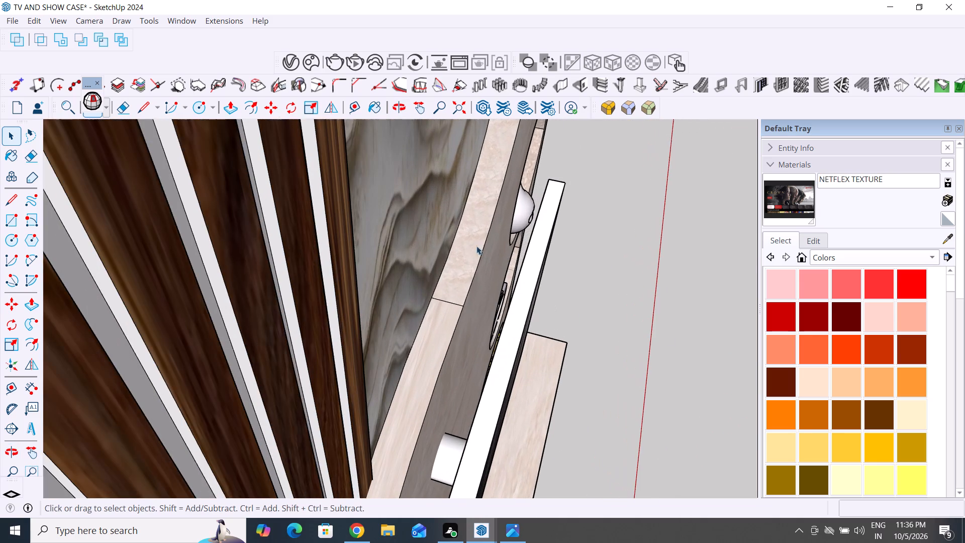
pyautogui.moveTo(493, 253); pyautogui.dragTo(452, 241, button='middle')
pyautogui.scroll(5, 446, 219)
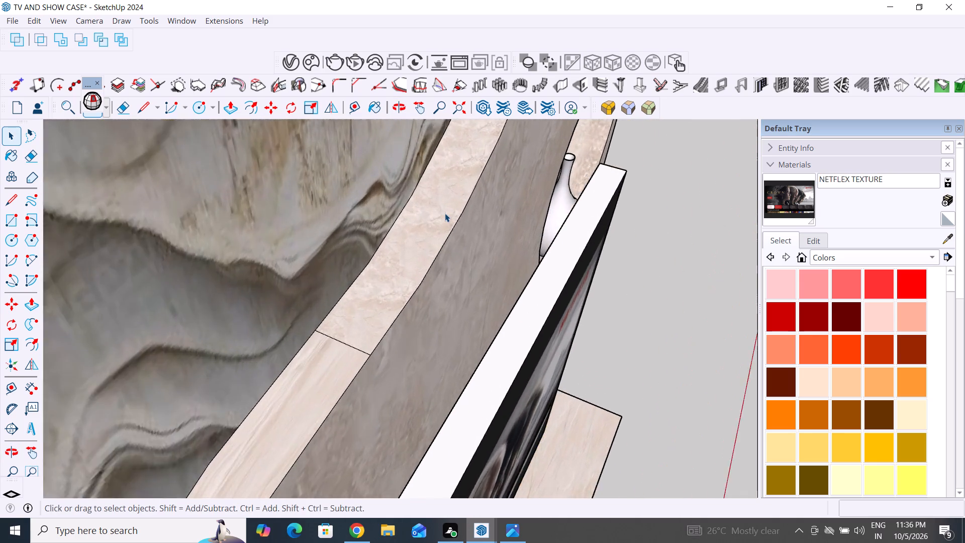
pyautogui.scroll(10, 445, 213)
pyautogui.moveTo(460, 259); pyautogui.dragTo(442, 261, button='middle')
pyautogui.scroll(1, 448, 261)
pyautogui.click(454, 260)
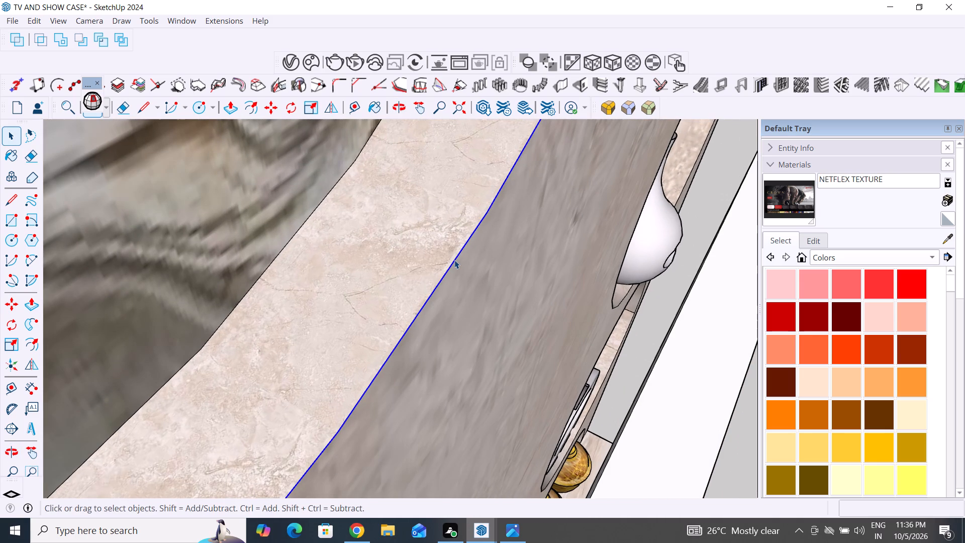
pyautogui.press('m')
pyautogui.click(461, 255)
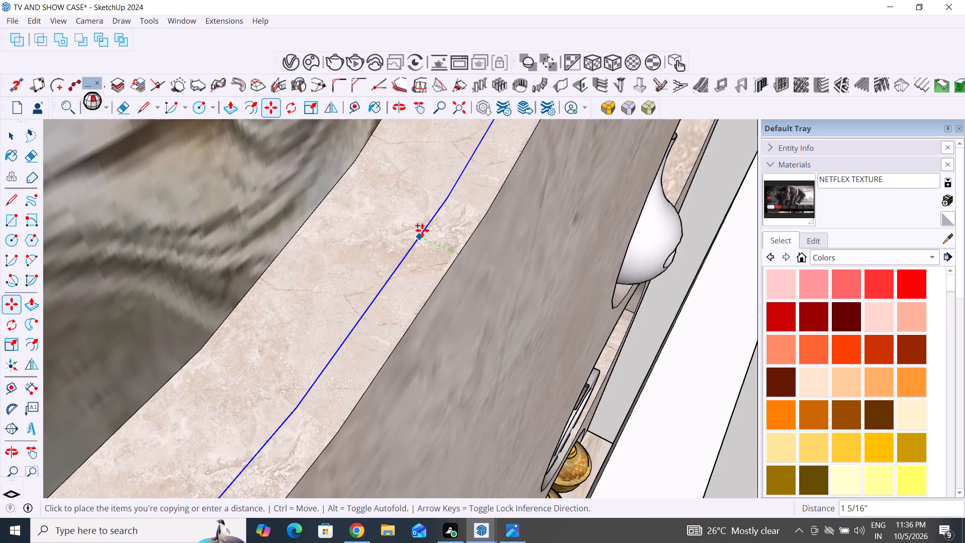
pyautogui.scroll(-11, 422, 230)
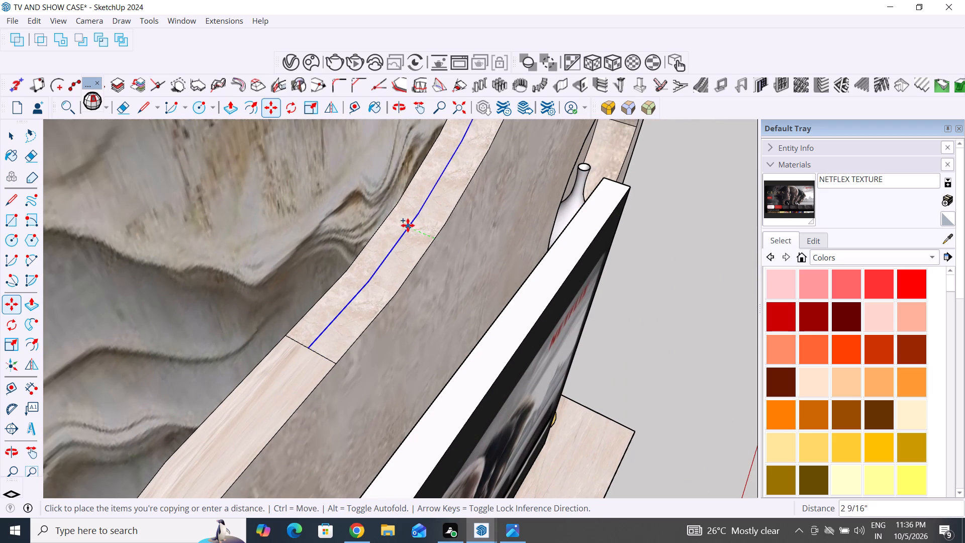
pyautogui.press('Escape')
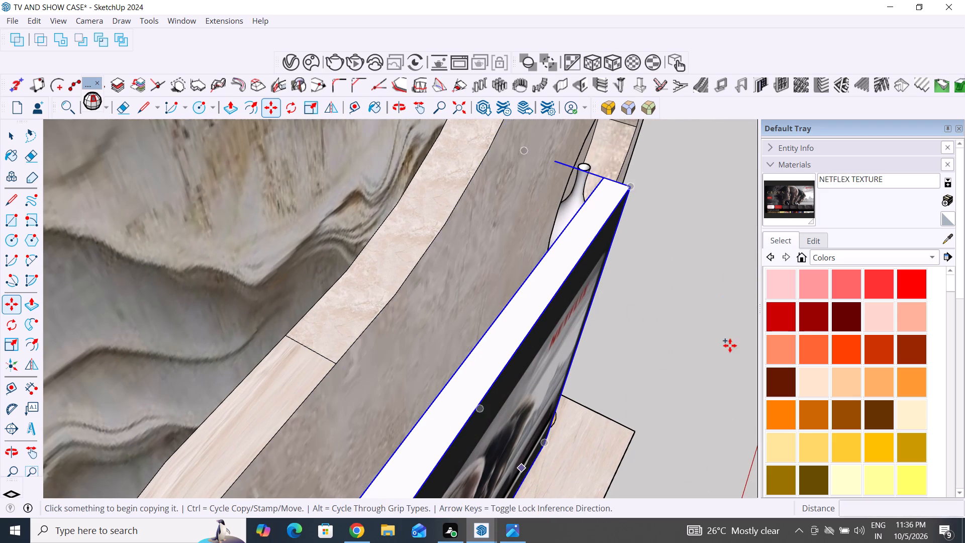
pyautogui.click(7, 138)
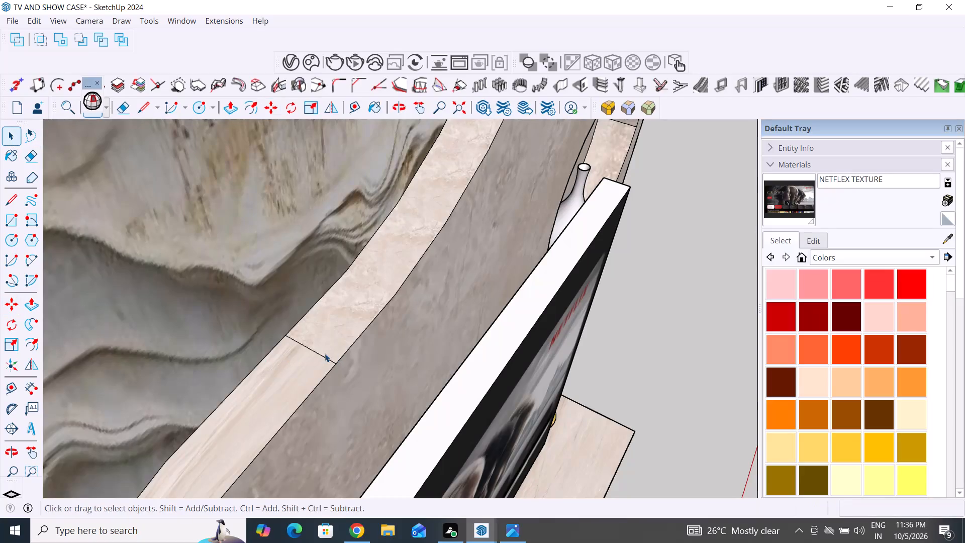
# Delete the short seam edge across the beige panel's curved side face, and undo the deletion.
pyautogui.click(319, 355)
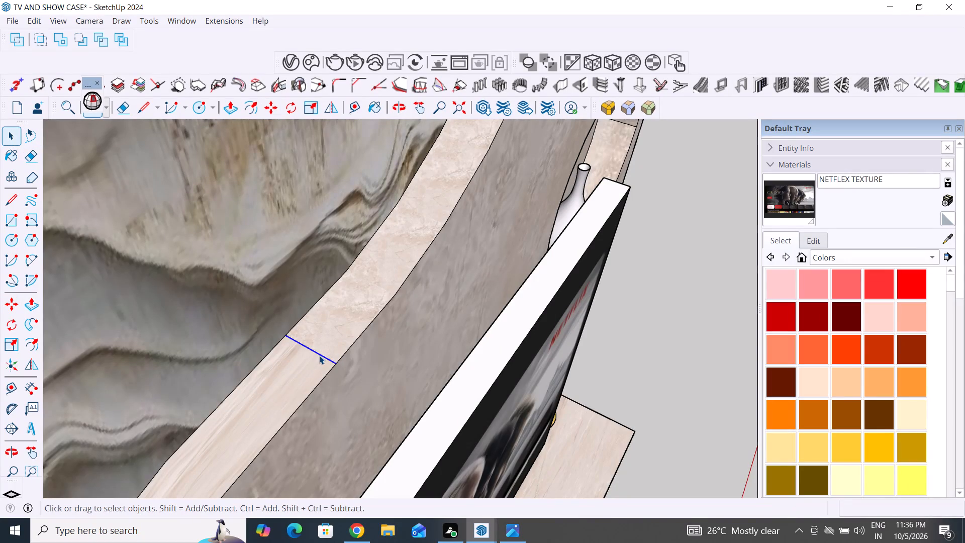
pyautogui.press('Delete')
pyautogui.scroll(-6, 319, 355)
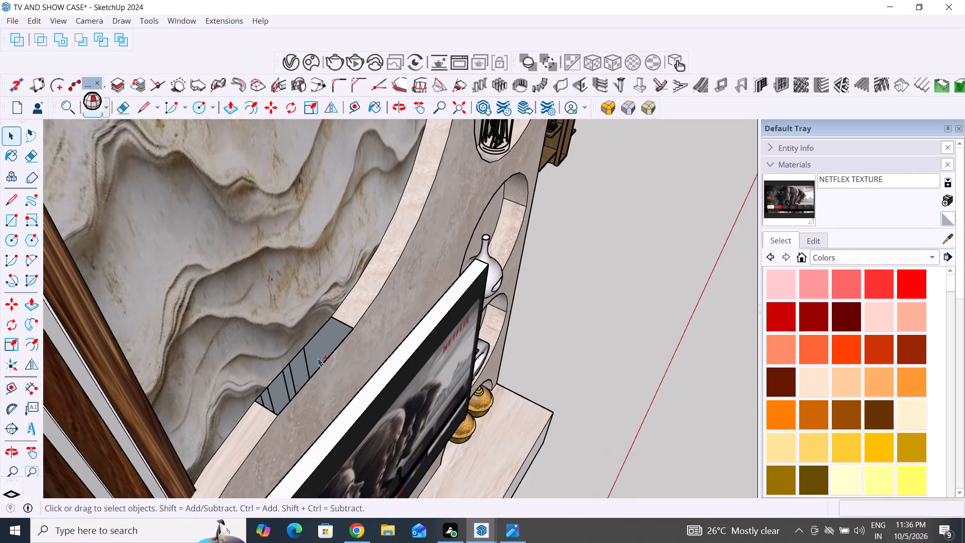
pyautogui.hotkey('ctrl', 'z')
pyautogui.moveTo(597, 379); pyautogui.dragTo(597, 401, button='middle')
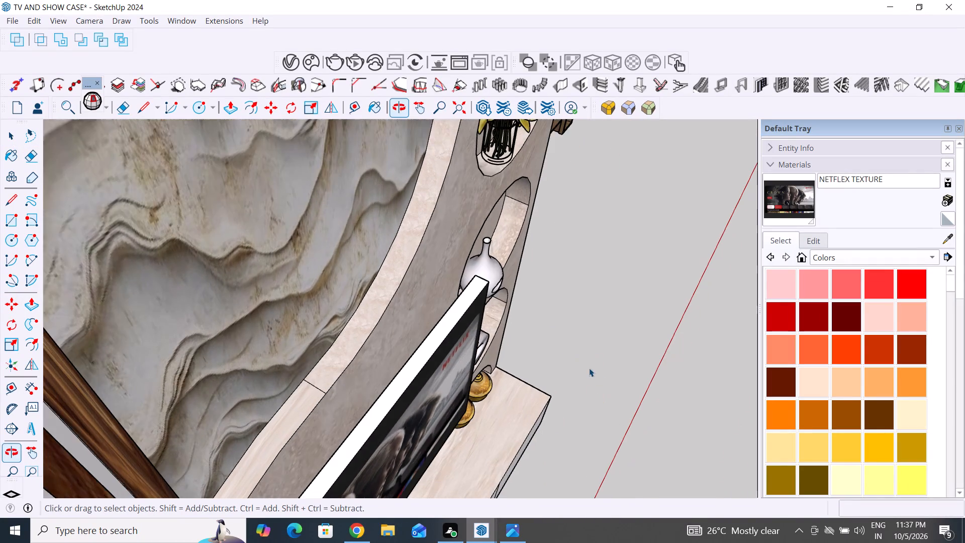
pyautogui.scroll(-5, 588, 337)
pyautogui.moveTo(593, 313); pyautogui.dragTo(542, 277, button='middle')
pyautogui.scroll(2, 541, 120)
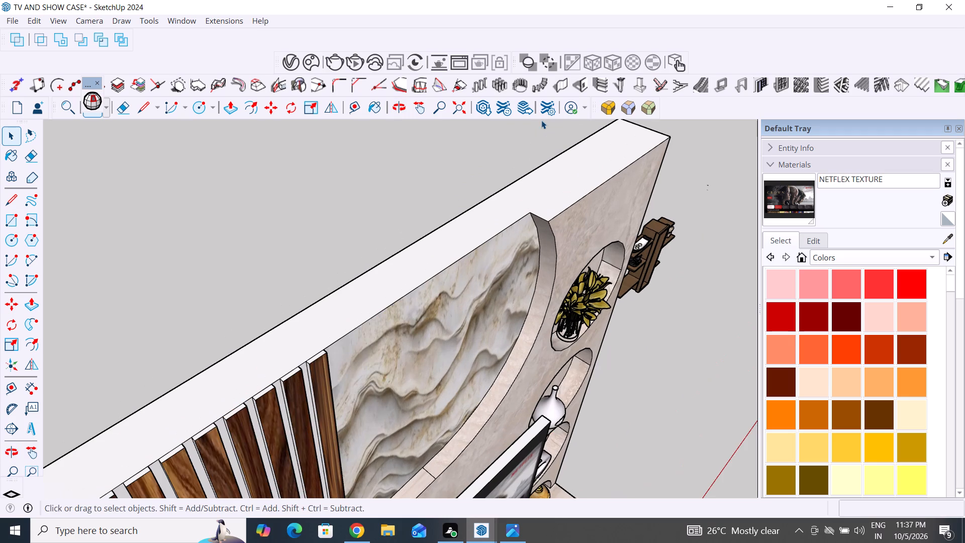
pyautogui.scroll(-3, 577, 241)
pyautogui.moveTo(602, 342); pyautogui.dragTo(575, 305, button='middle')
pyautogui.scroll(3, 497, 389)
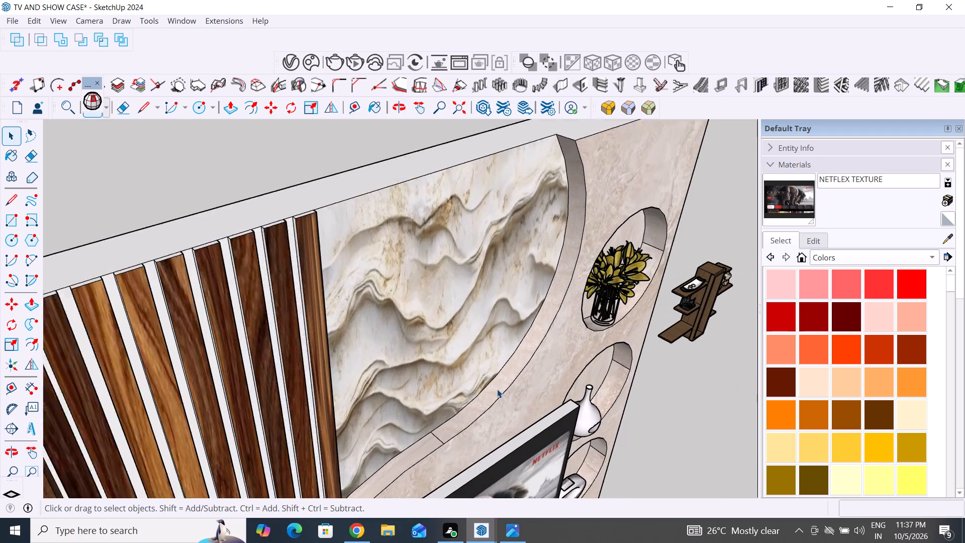
# Copy the beige panel's front curved edge beside the marble about 2 3/8" back across its side face, to the middle of the seam edge.
pyautogui.scroll(2, 497, 389)
pyautogui.click(517, 379)
pyautogui.press('m')
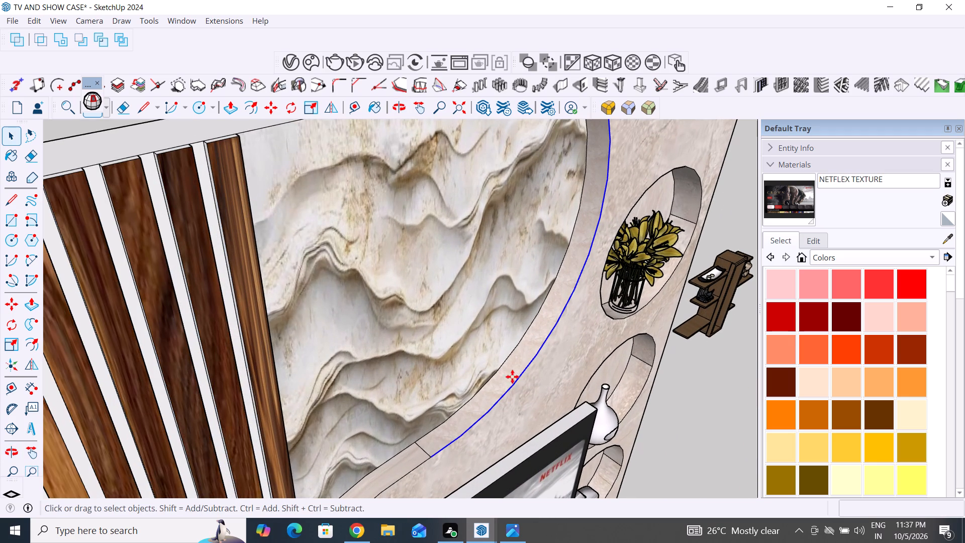
pyautogui.click(431, 460)
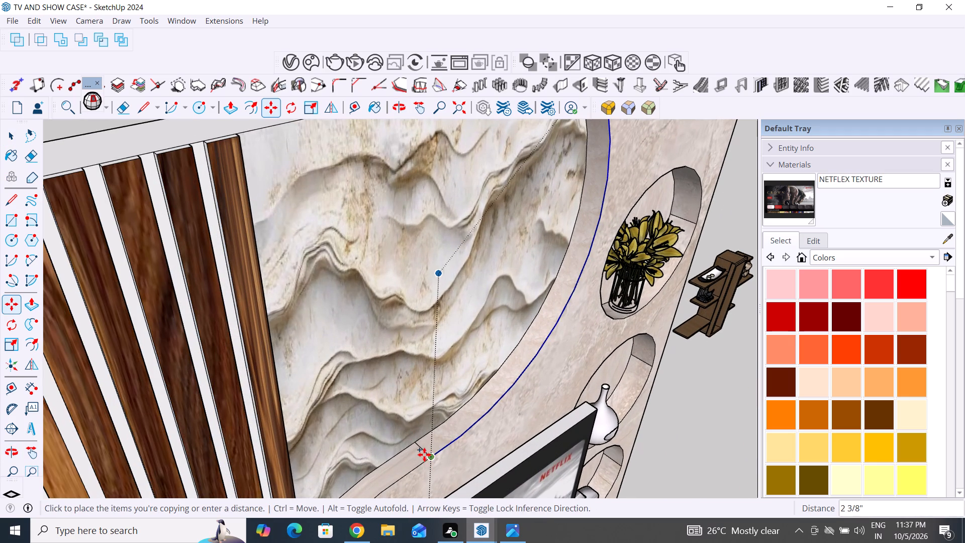
pyautogui.scroll(5, 424, 455)
pyautogui.click(424, 446)
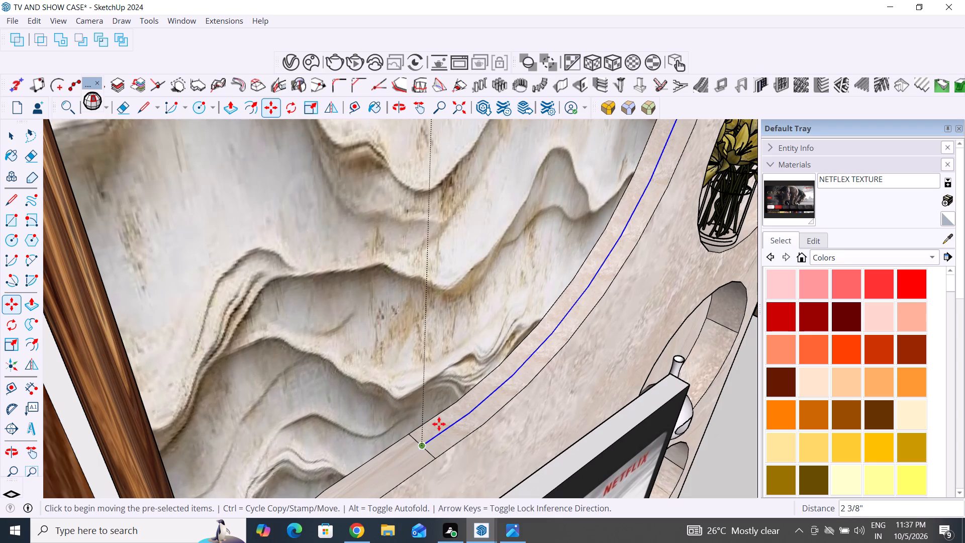
pyautogui.scroll(-14, 443, 409)
pyautogui.moveTo(597, 418); pyautogui.dragTo(519, 448, button='middle')
pyautogui.scroll(-6, 548, 308)
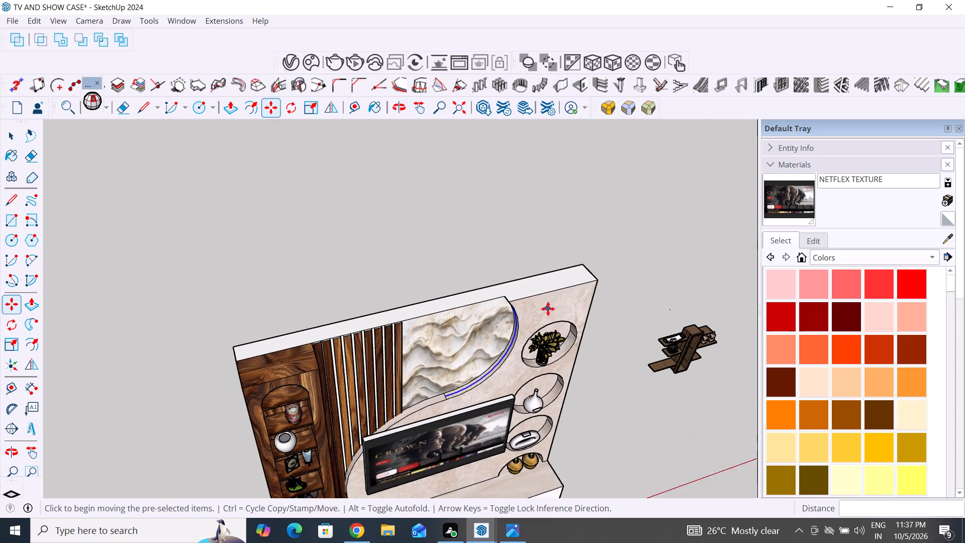
pyautogui.click(13, 139)
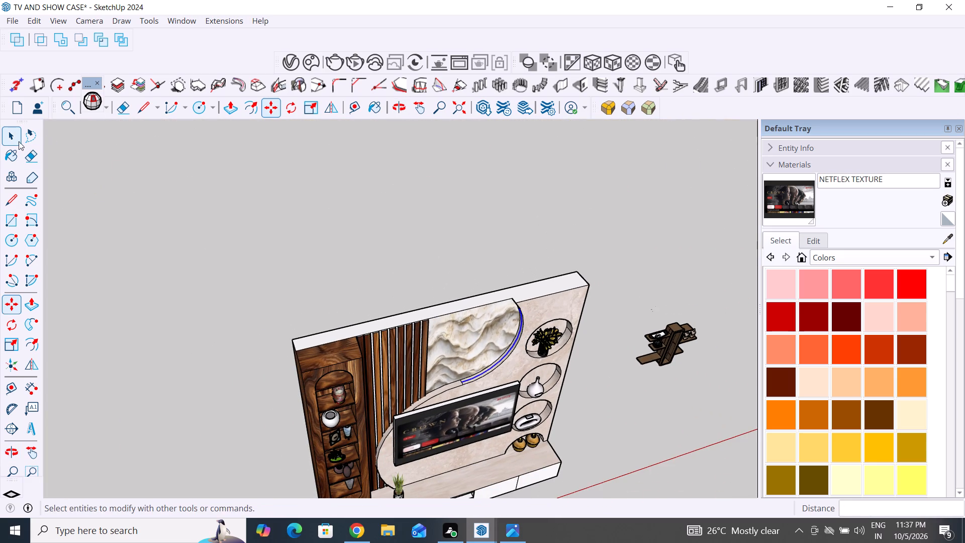
# Copy the panel's lower front curved edge, along the wood slats, about 2 3/8" back to the middle of the seam, and deselect it.
pyautogui.scroll(4, 294, 383)
pyautogui.moveTo(424, 448); pyautogui.dragTo(448, 501, button='middle')
pyautogui.scroll(3, 447, 402)
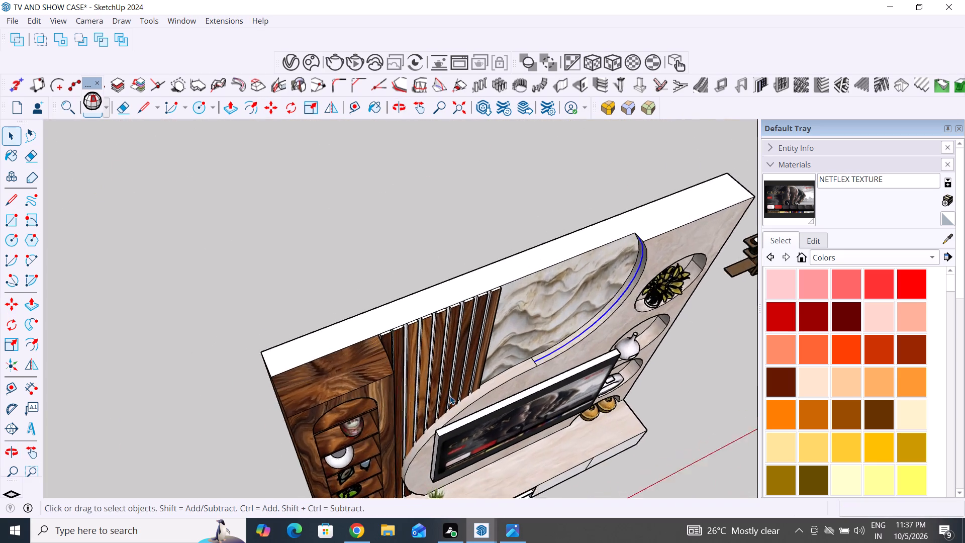
pyautogui.scroll(6, 450, 396)
pyautogui.click(532, 369)
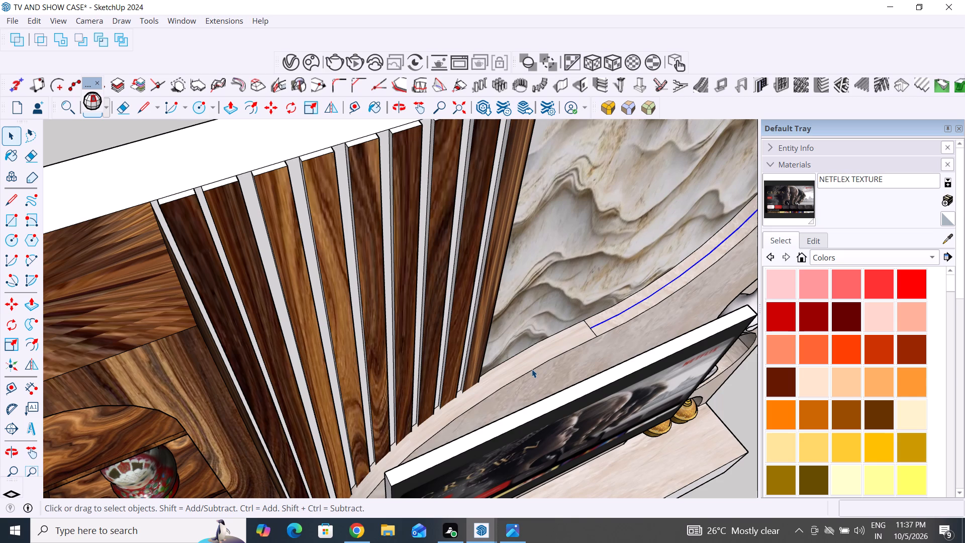
pyautogui.press('m')
pyautogui.scroll(2, 599, 338)
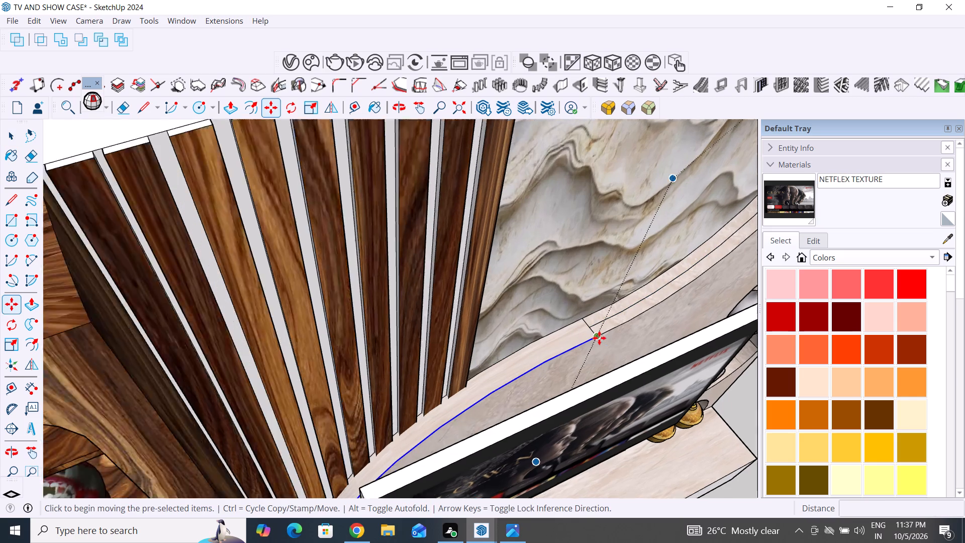
pyautogui.scroll(1, 599, 338)
pyautogui.click(599, 338)
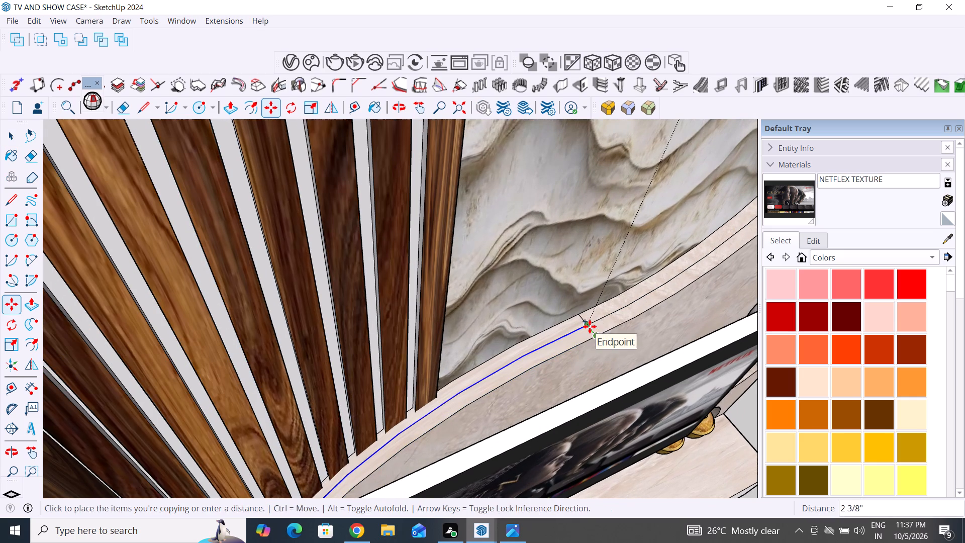
pyautogui.click(590, 326)
pyautogui.scroll(-11, 416, 348)
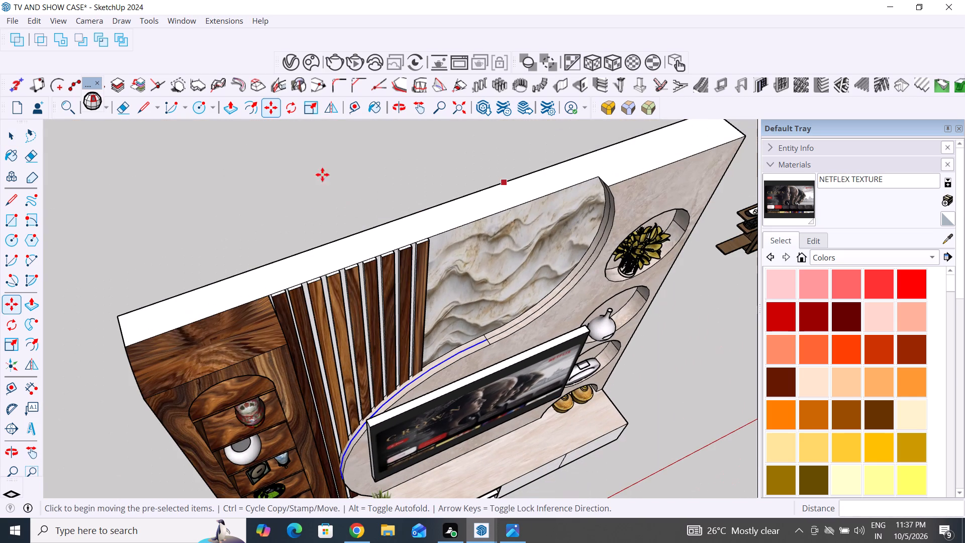
pyautogui.click(6, 137)
pyautogui.click(173, 156)
pyautogui.scroll(-6, 370, 321)
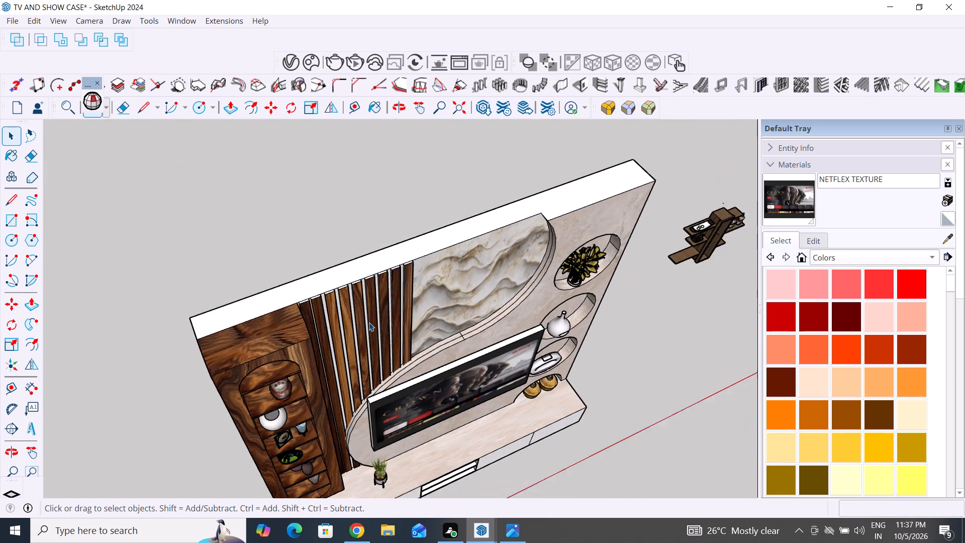
# Examine the whole TV wall from above, both sides and the front, including the curved panel edge, niches and console.
pyautogui.moveTo(521, 395); pyautogui.dragTo(413, 379, button='middle')
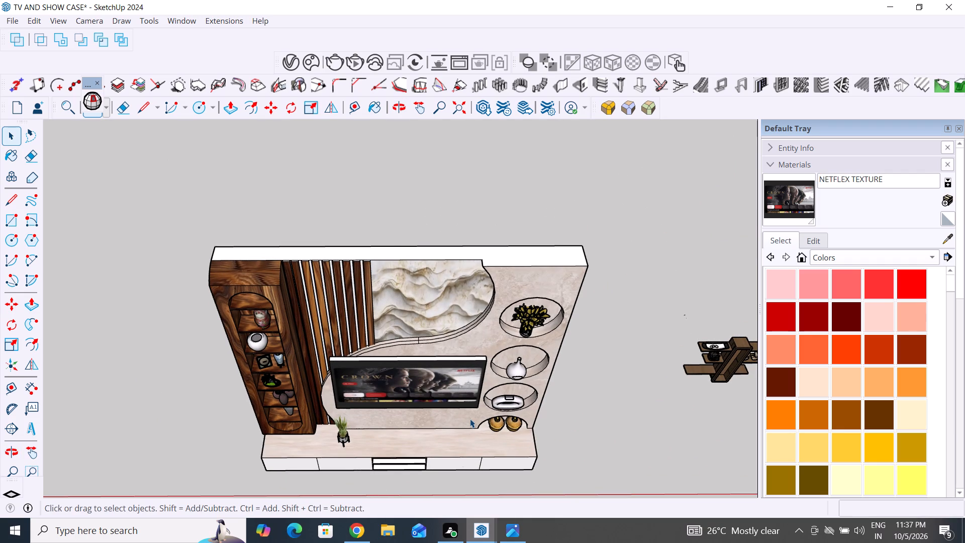
pyautogui.moveTo(430, 474); pyautogui.dragTo(505, 444, button='middle')
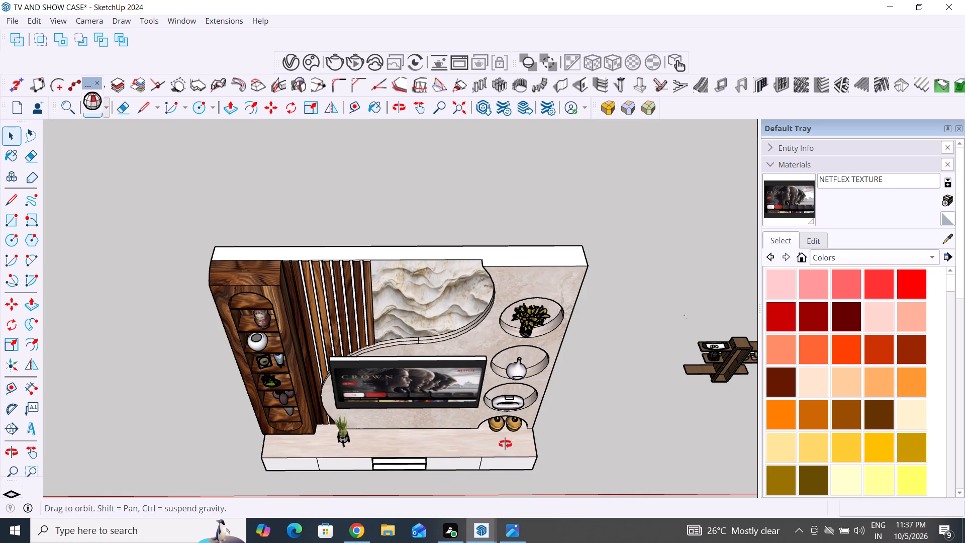
pyautogui.moveTo(505, 444); pyautogui.dragTo(615, 380, button='middle')
pyautogui.moveTo(482, 431); pyautogui.dragTo(537, 289, button='middle')
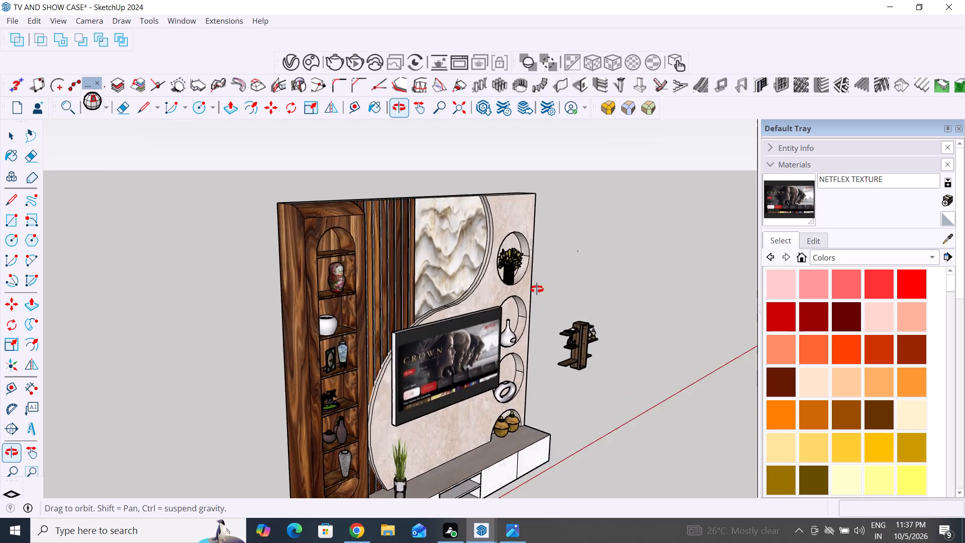
pyautogui.moveTo(537, 289); pyautogui.dragTo(316, 503, button='middle')
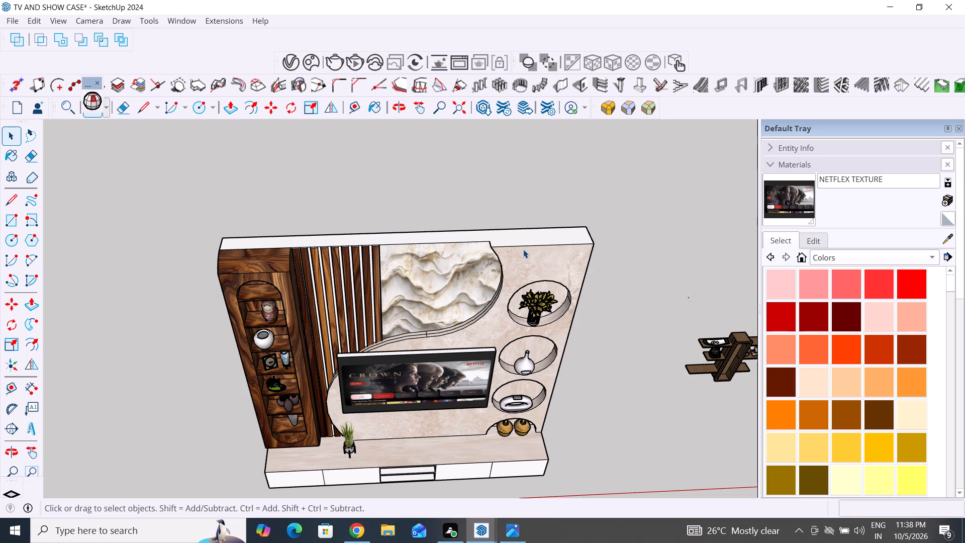
pyautogui.scroll(-3, 565, 286)
pyautogui.moveTo(622, 347); pyautogui.dragTo(606, 352, button='middle')
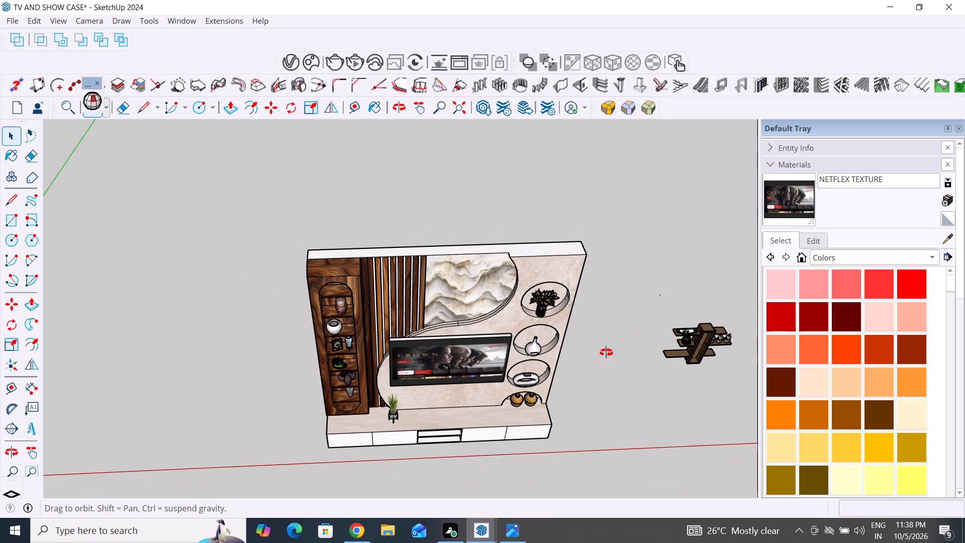
pyautogui.moveTo(606, 352); pyautogui.dragTo(326, 292, button='middle')
pyautogui.scroll(-4, 475, 233)
pyautogui.moveTo(540, 428); pyautogui.dragTo(546, 480, button='middle')
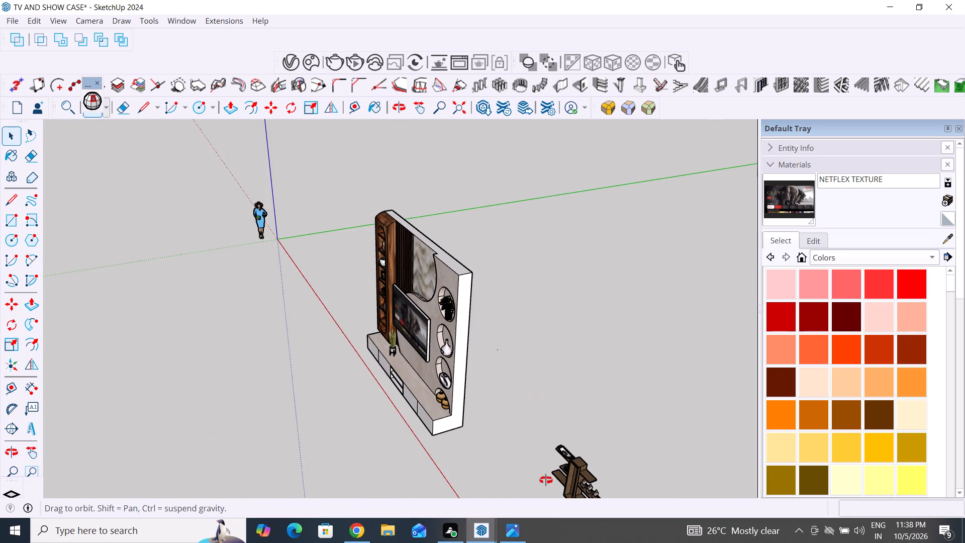
pyautogui.moveTo(546, 480); pyautogui.dragTo(546, 533, button='middle')
pyautogui.scroll(4, 462, 286)
pyautogui.moveTo(431, 297); pyautogui.dragTo(707, 219, button='middle')
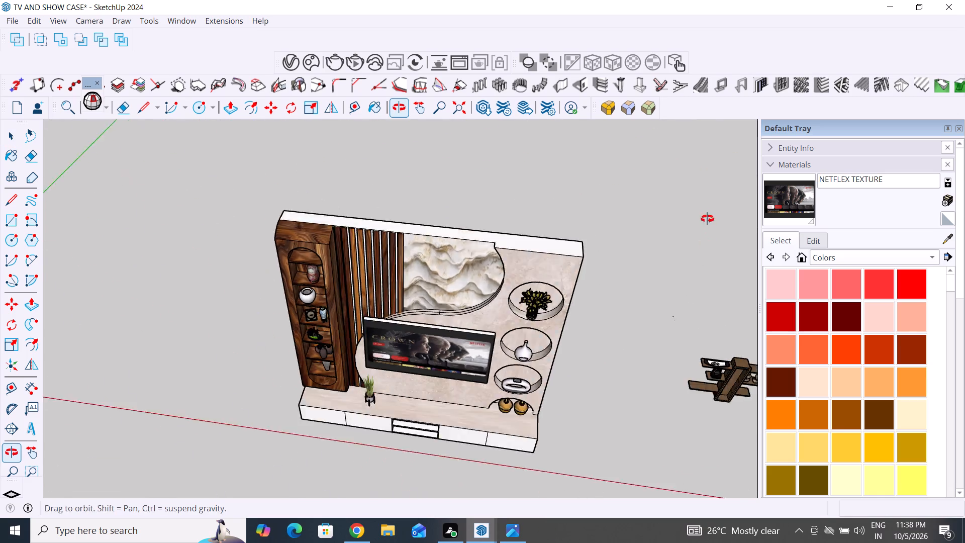
pyautogui.moveTo(707, 219); pyautogui.dragTo(706, 216, button='middle')
pyautogui.moveTo(325, 399); pyautogui.dragTo(615, 373, button='middle')
pyautogui.moveTo(614, 372); pyautogui.dragTo(485, 397, button='middle')
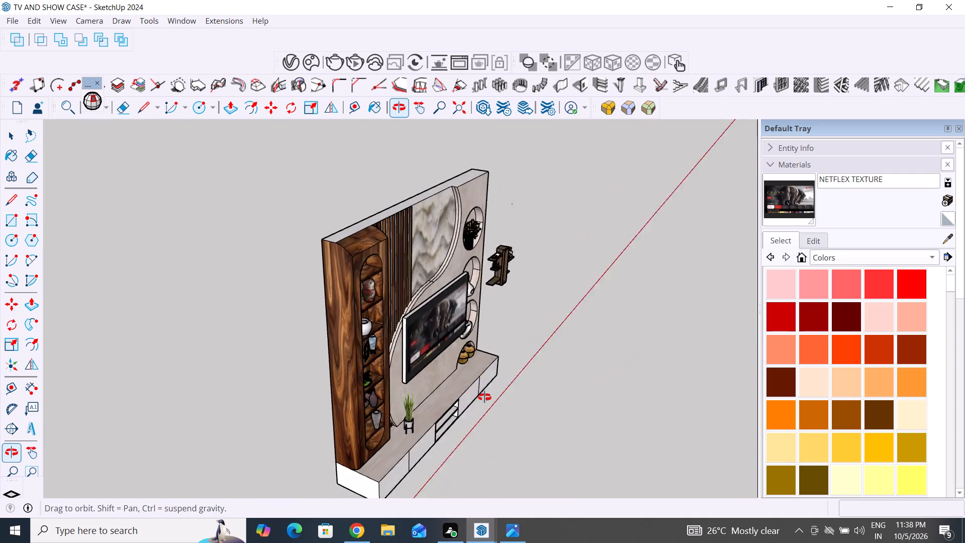
pyautogui.moveTo(485, 397); pyautogui.dragTo(331, 358, button='middle')
pyautogui.scroll(-3, 567, 359)
pyautogui.moveTo(527, 379); pyautogui.dragTo(420, 326, button='middle')
pyautogui.scroll(7, 457, 468)
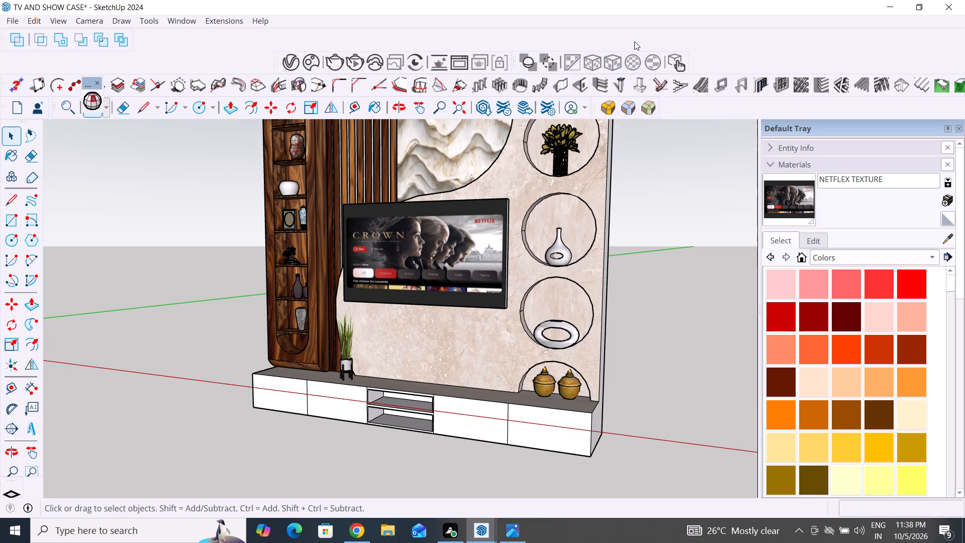
# Show the V-Ray Lights tools and dock them at the end of the existing tool row above the model.
pyautogui.rightClick(731, 20)
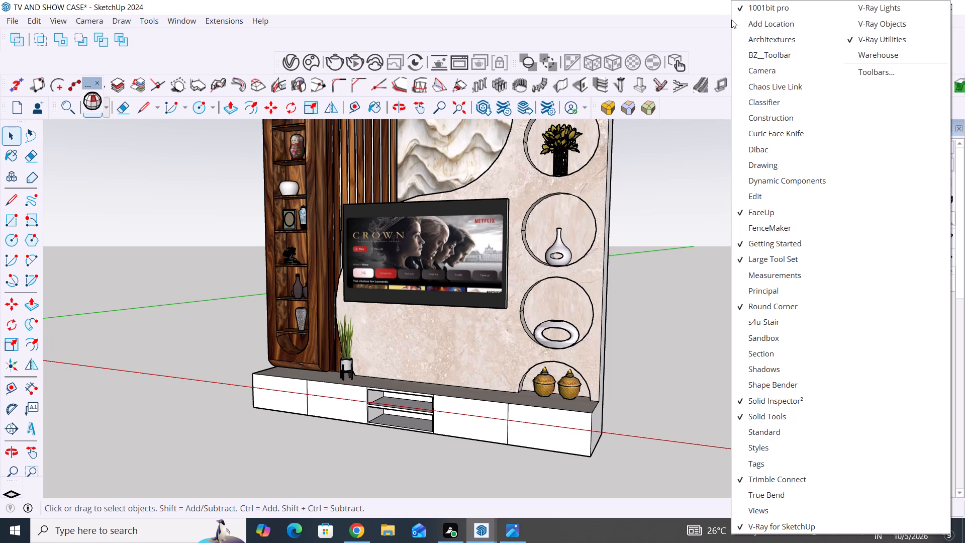
pyautogui.click(896, 5)
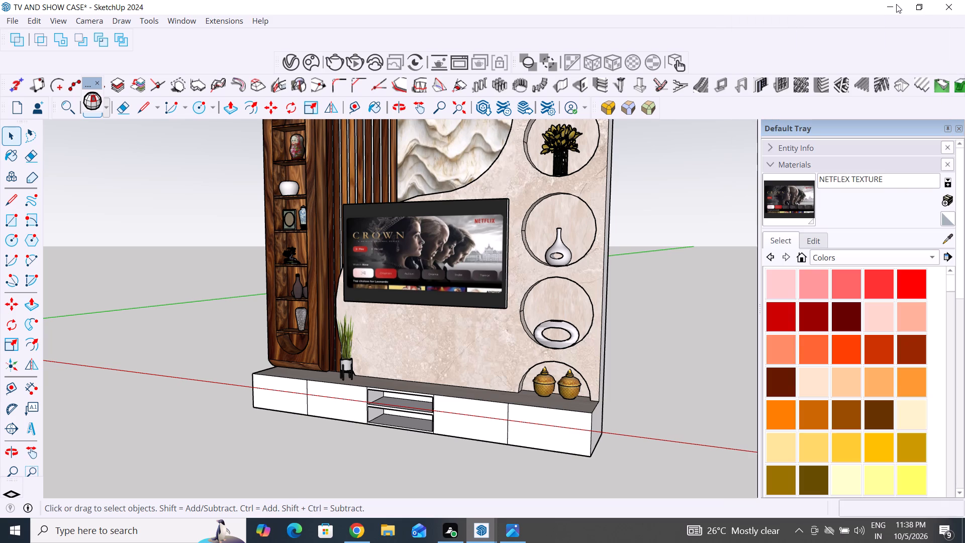
pyautogui.moveTo(618, 103); pyautogui.dragTo(667, 106)
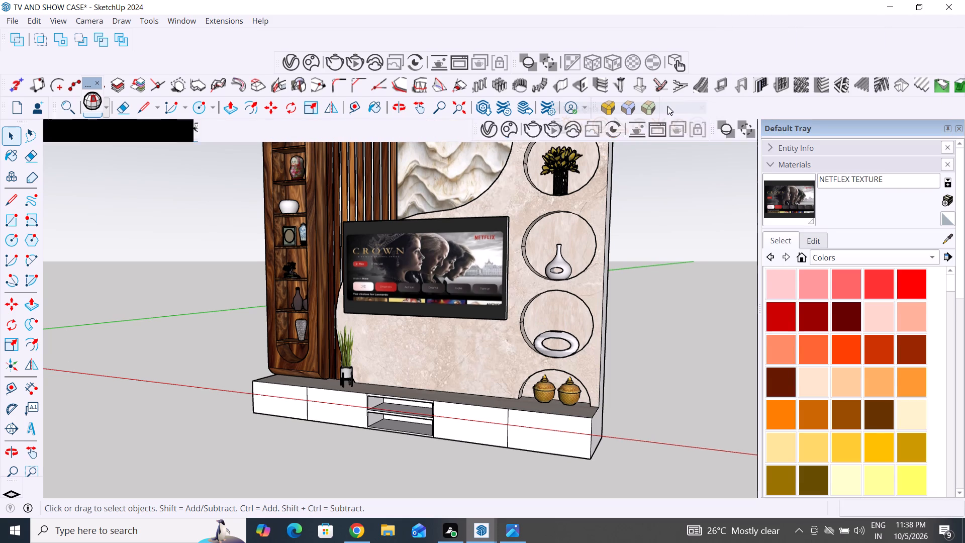
pyautogui.moveTo(667, 106); pyautogui.dragTo(682, 106)
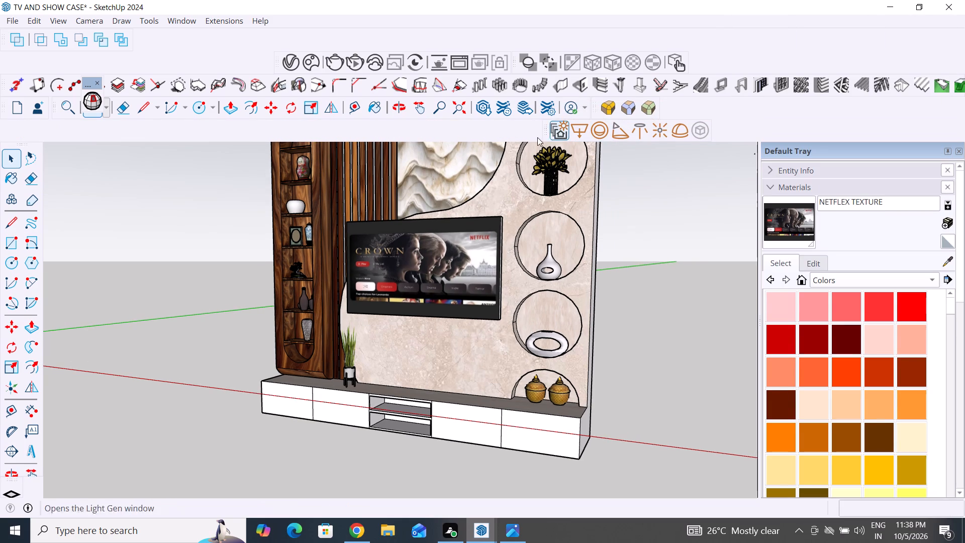
pyautogui.moveTo(545, 132); pyautogui.dragTo(680, 111)
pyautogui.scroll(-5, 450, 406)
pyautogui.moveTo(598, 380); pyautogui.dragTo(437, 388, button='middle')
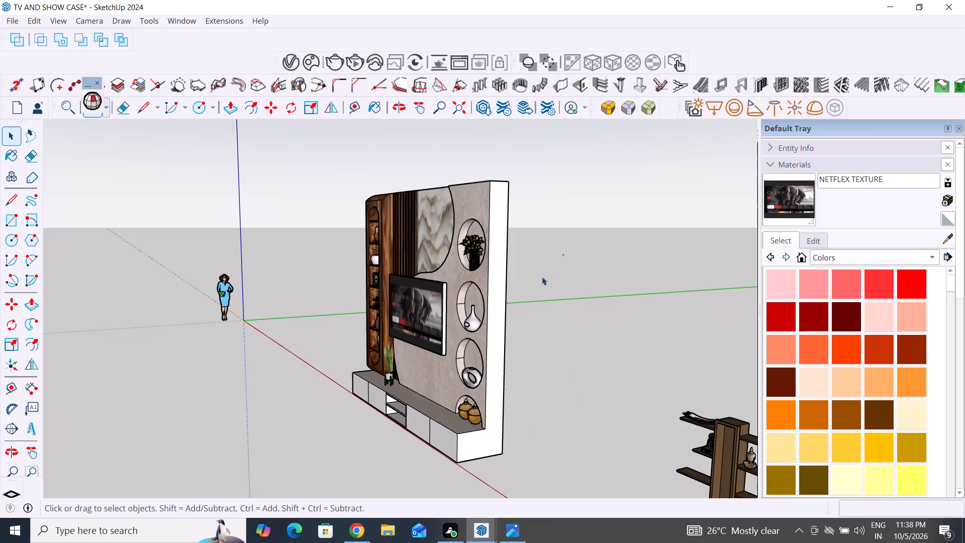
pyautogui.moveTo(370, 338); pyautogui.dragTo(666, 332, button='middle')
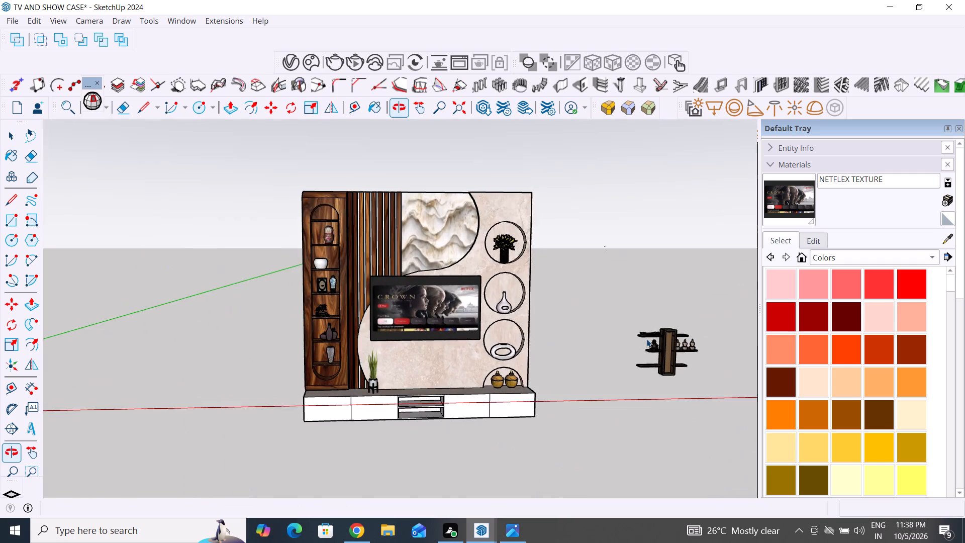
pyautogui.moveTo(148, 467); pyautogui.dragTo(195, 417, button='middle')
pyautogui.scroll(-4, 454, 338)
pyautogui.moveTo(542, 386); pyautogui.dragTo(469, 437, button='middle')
# Switch to Chrome and search Google Images for "WHITE WOOD TEXTUR" in place of the Netflix texture query.
pyautogui.click(361, 535)
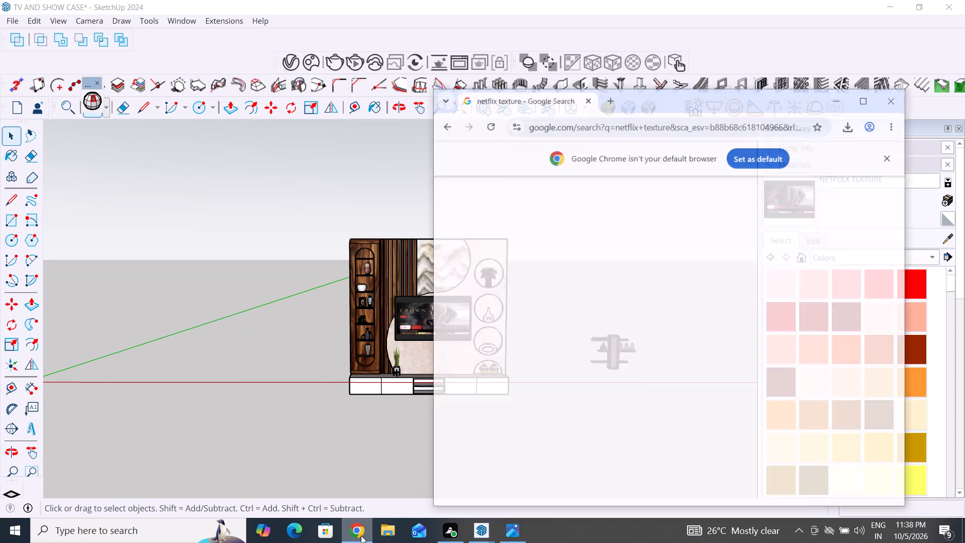
pyautogui.scroll(3, 566, 346)
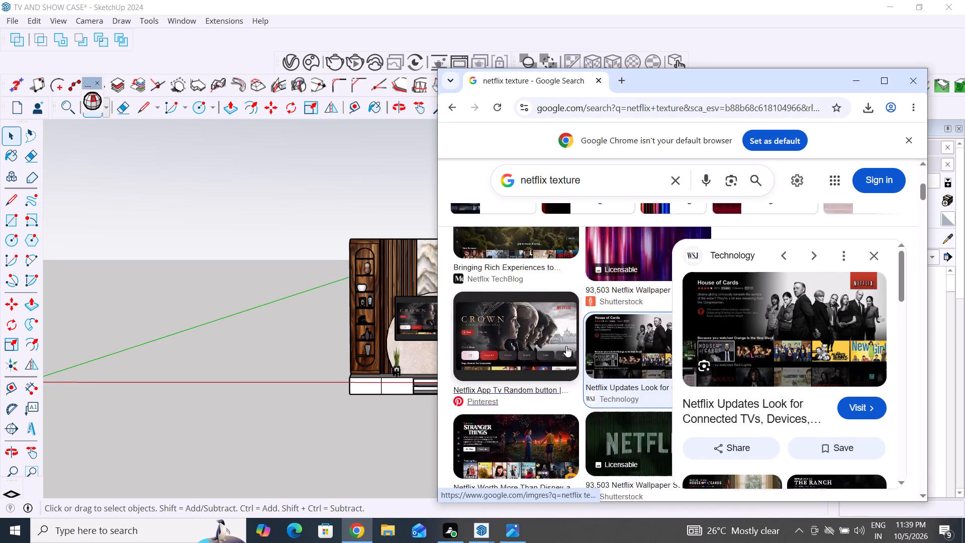
pyautogui.scroll(3, 567, 343)
pyautogui.click(671, 187)
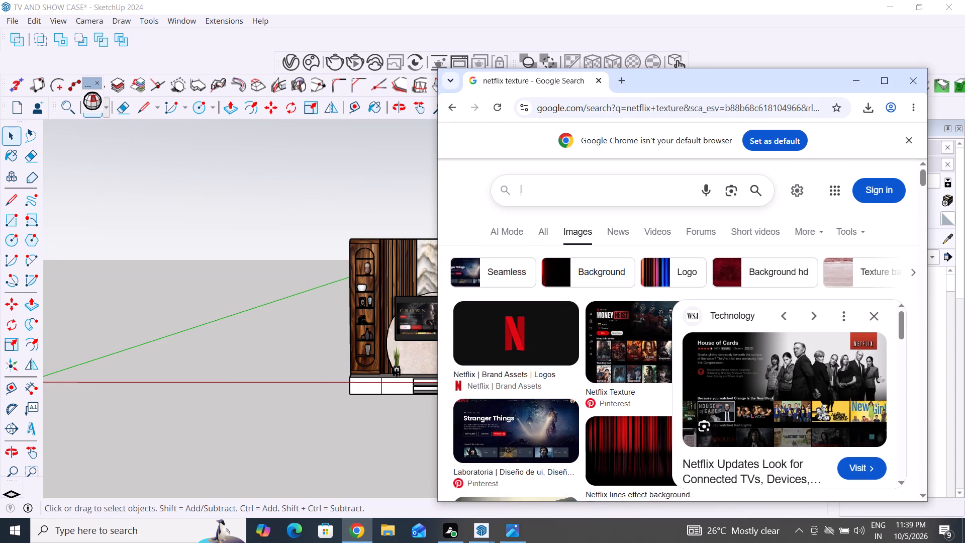
pyautogui.write('WHITE WOOD TEXTR')
pyautogui.press('BackSpace')
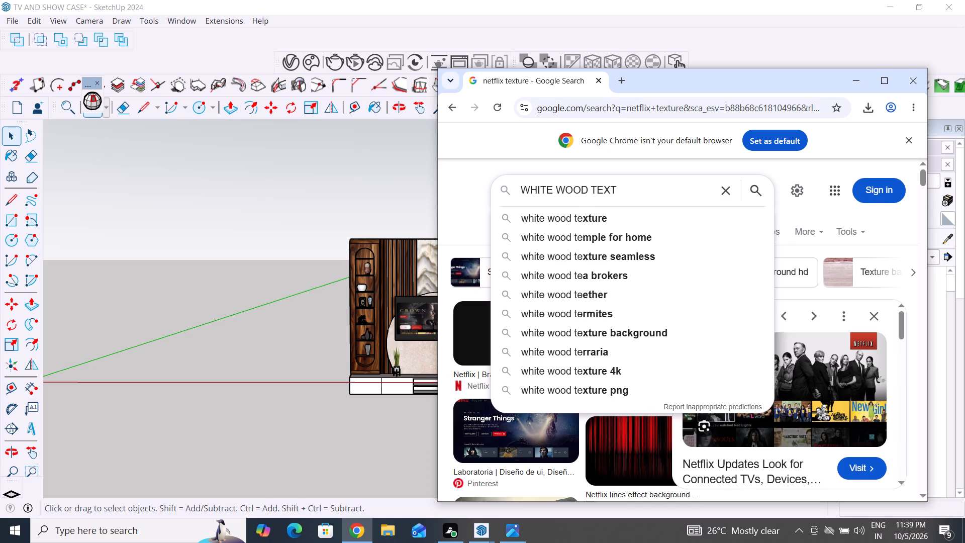
pyautogui.press('i')
pyautogui.press('BackSpace')
pyautogui.press('u')
pyautogui.press('r')
pyautogui.press('w')
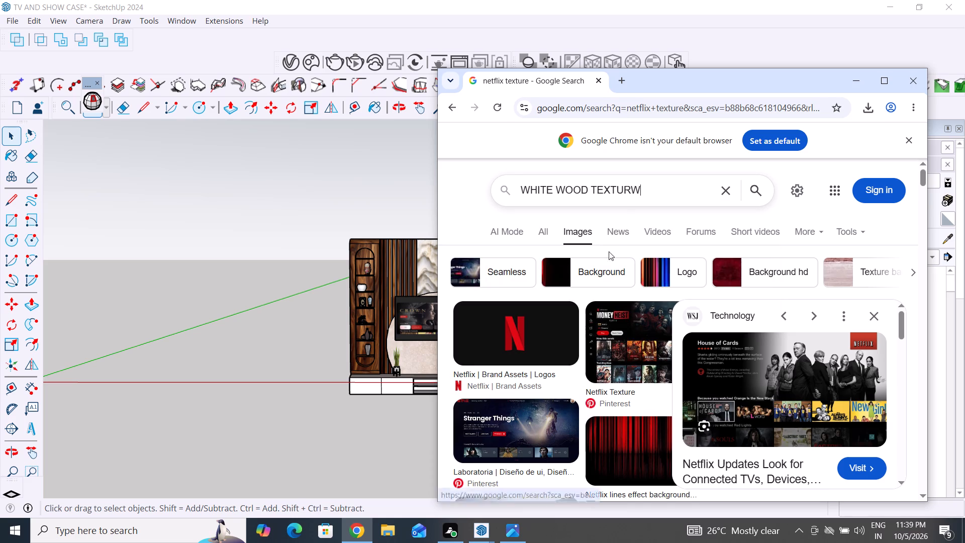
pyautogui.press('BackSpace')
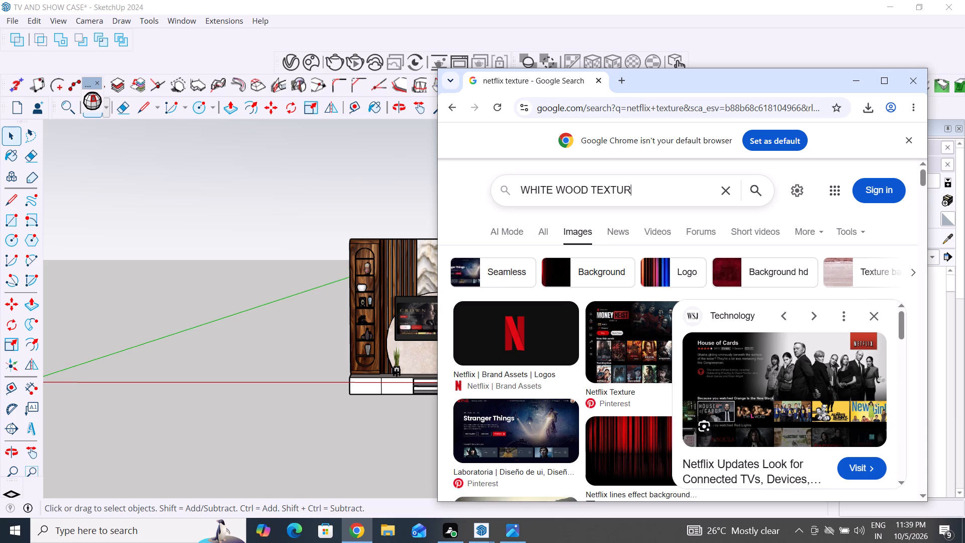
pyautogui.press('Return')
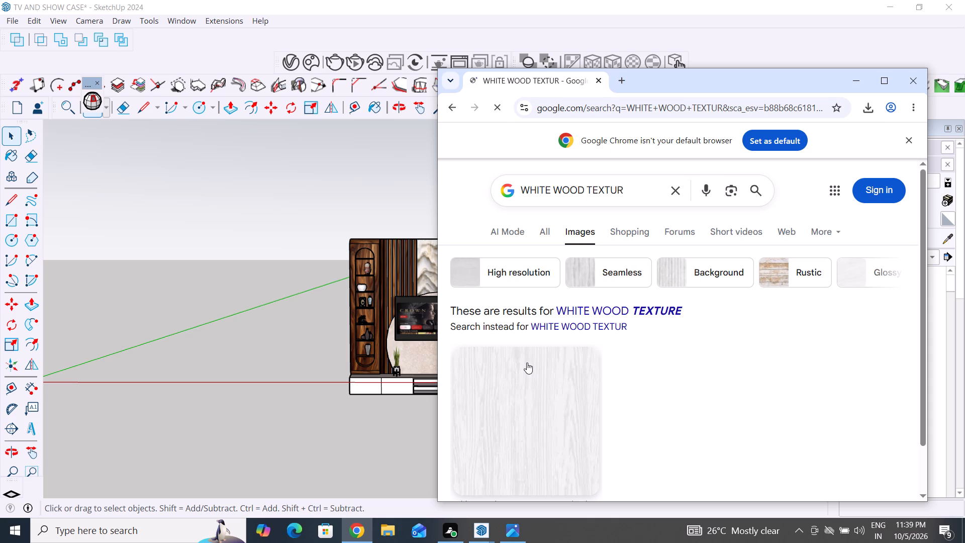
# Look through the white wood texture images for a pale grain suited to the TV console.
pyautogui.scroll(-11, 527, 363)
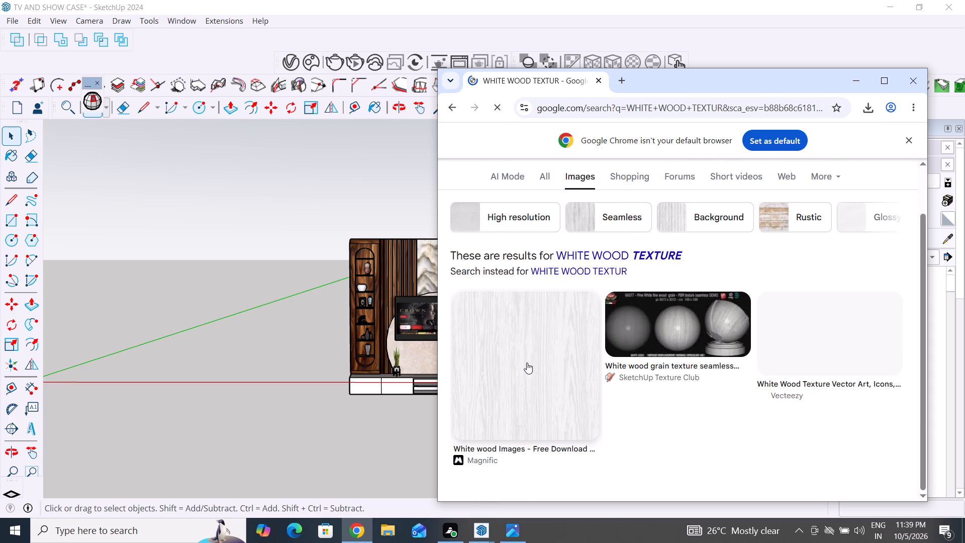
pyautogui.scroll(-6, 604, 398)
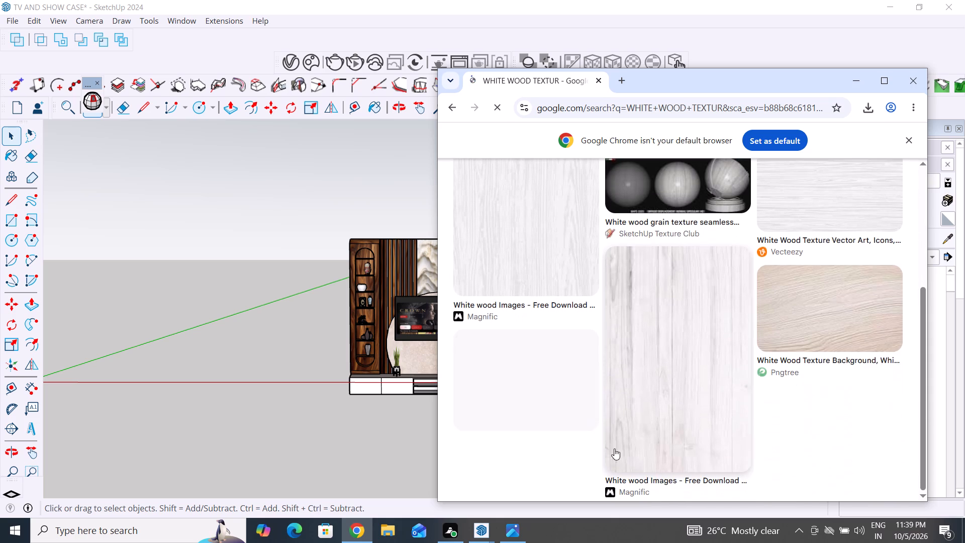
pyautogui.scroll(-5, 678, 430)
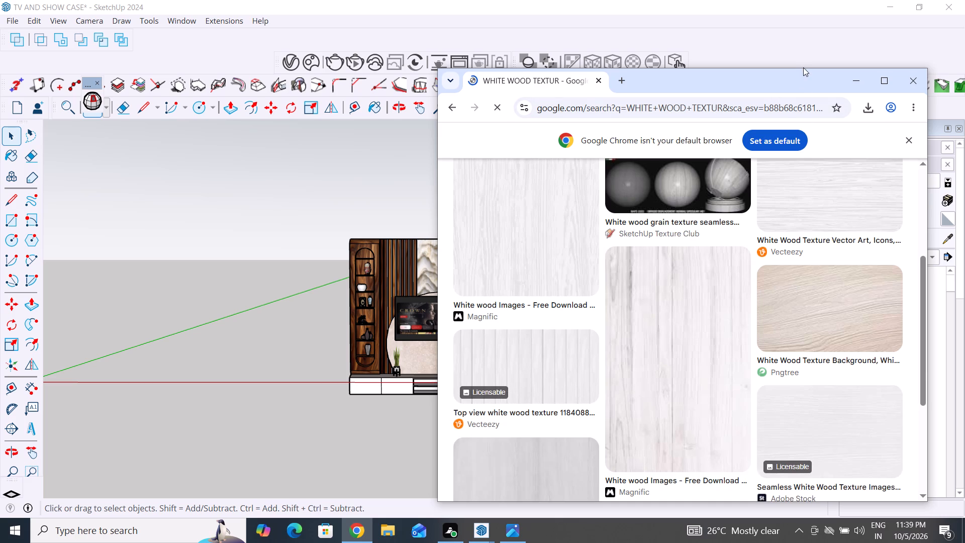
pyautogui.moveTo(804, 69); pyautogui.dragTo(816, 281)
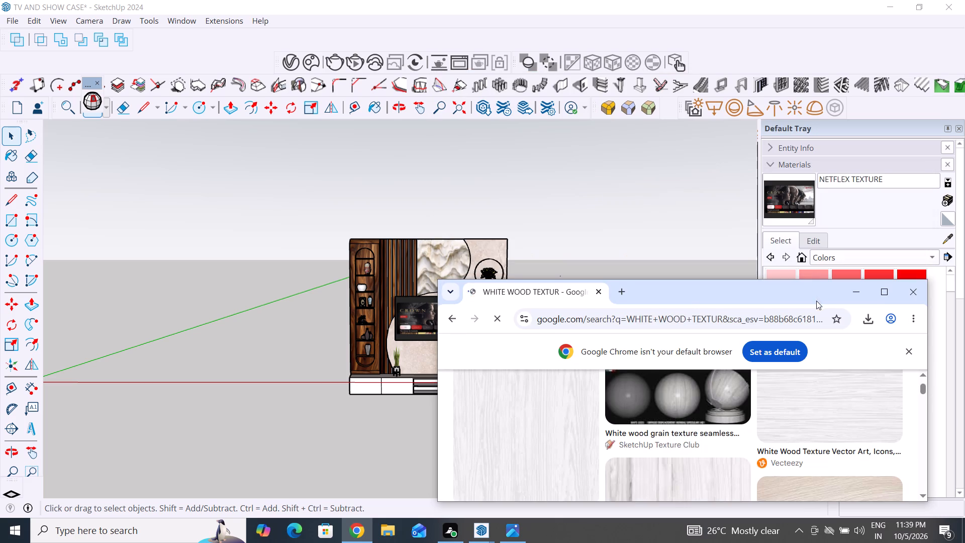
pyautogui.moveTo(816, 300); pyautogui.dragTo(792, 108)
pyautogui.moveTo(732, 312); pyautogui.dragTo(766, 480)
pyautogui.scroll(-5, 766, 418)
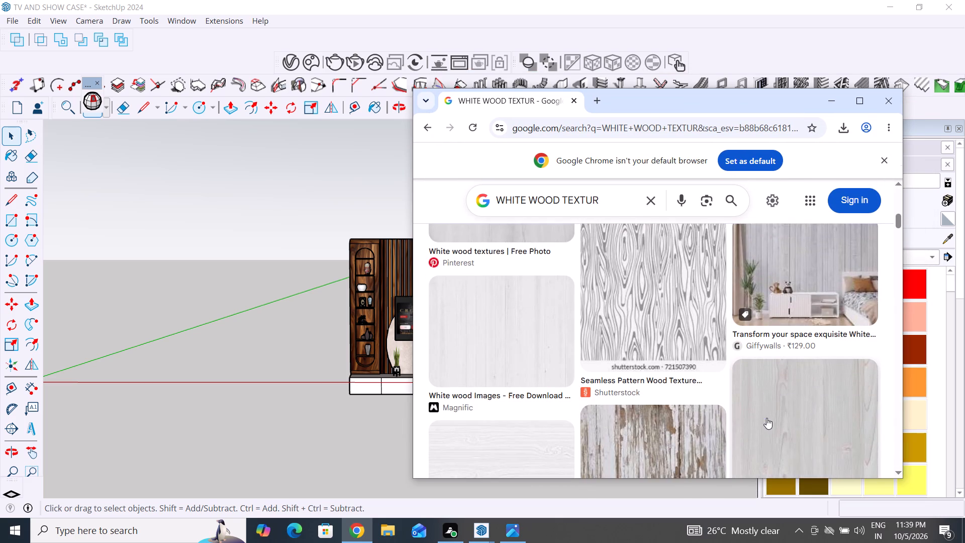
pyautogui.scroll(-2, 766, 418)
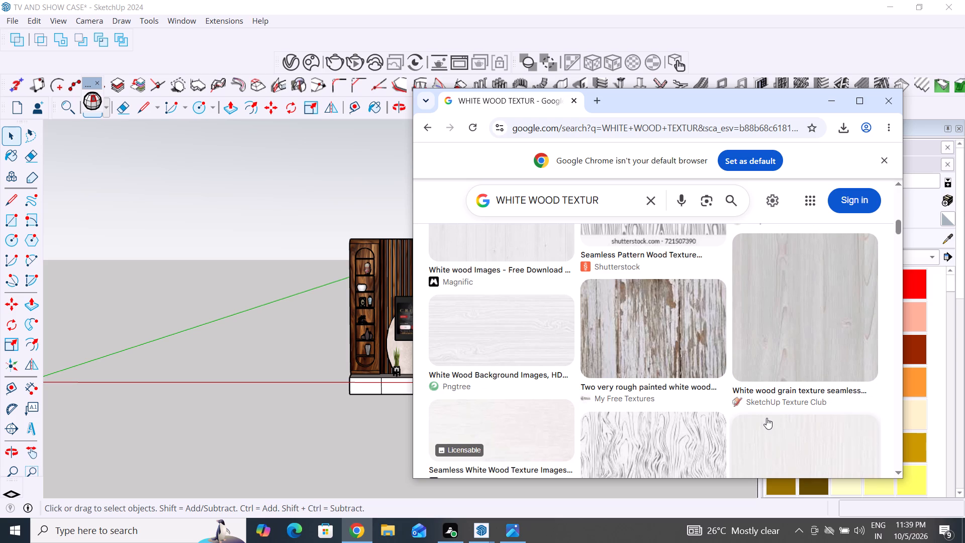
pyautogui.scroll(-2, 756, 419)
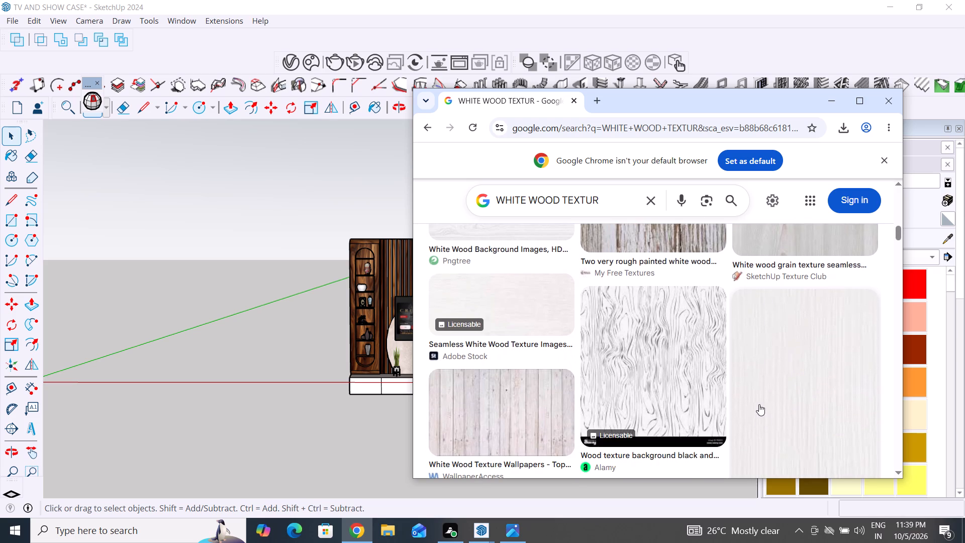
# Save the SketchUp Texture Club white wood grain image as WHITE WOOD TEXTURE in the SKETCH UP REFARENCDE folder.
pyautogui.scroll(3, 759, 404)
pyautogui.click(776, 368)
pyautogui.rightClick(775, 367)
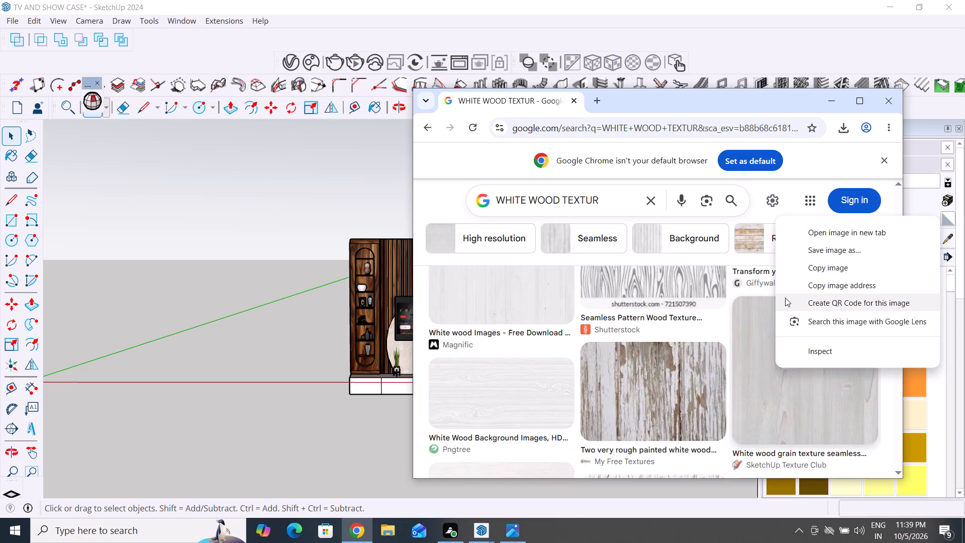
pyautogui.click(844, 250)
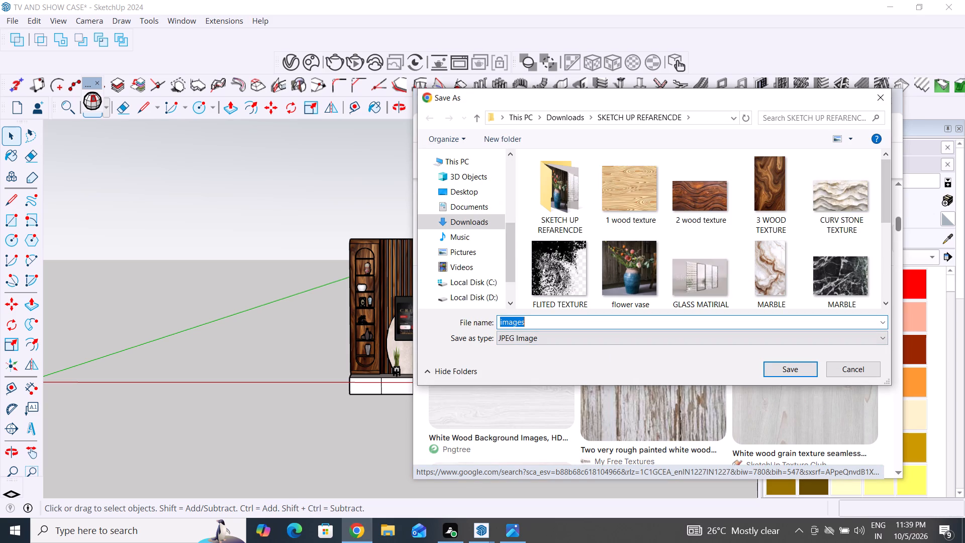
pyautogui.press('BackSpace')
pyautogui.press('BackSpace')
pyautogui.press('BackSpace')
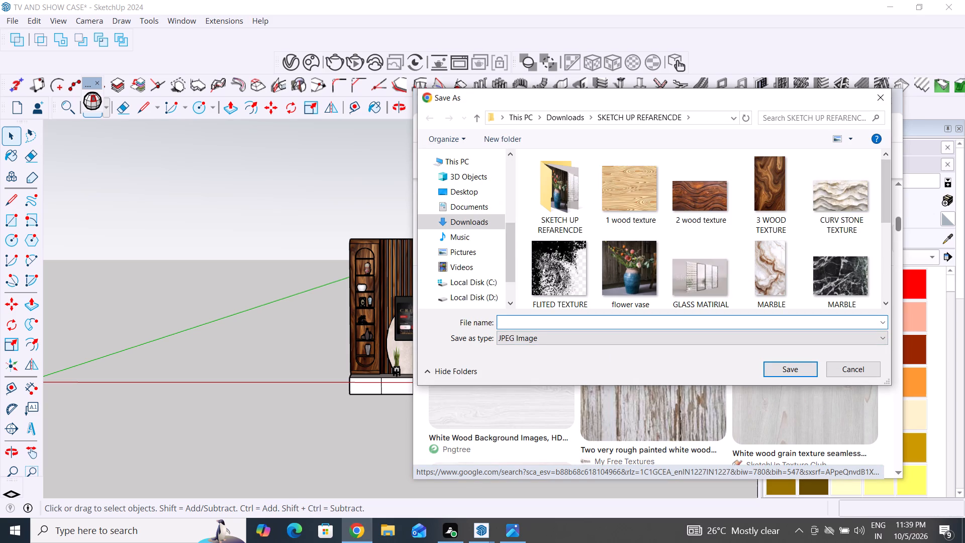
pyautogui.write('WH')
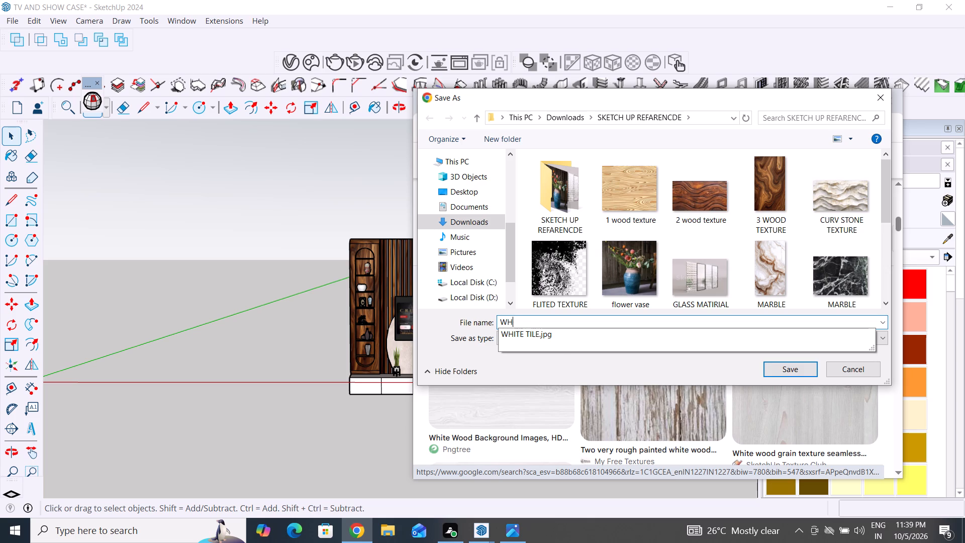
pyautogui.write('ITE')
pyautogui.press('space')
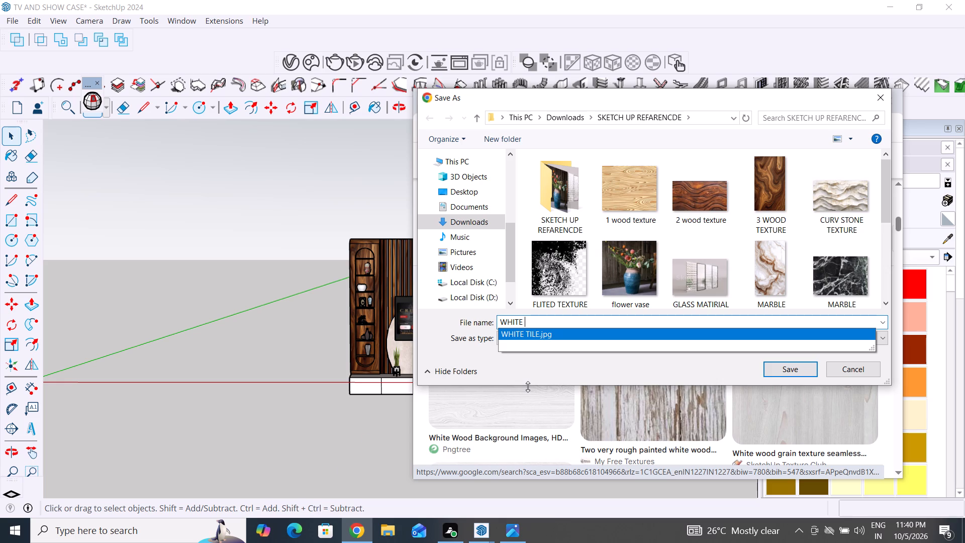
pyautogui.write('WOOD')
pyautogui.press('space')
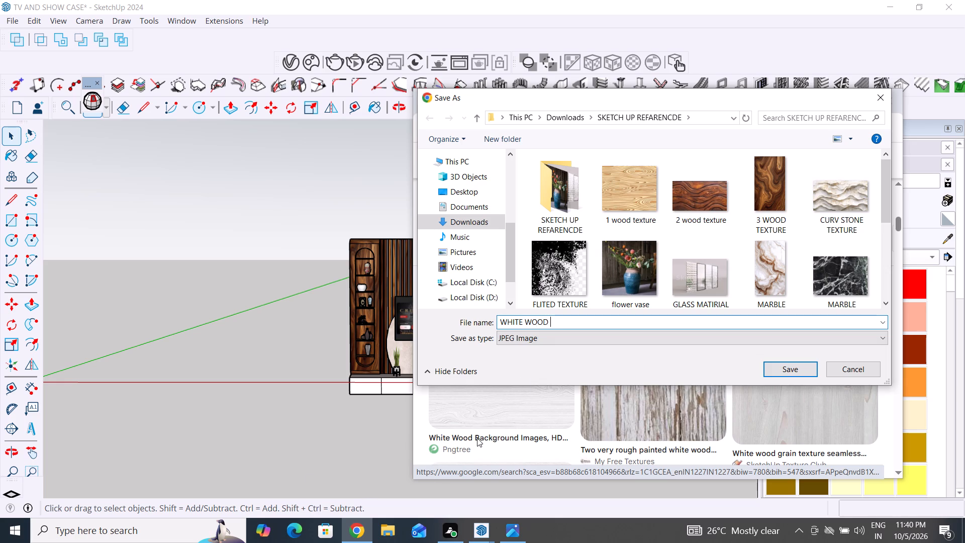
pyautogui.write('TEXTURE')
pyautogui.press('Return')
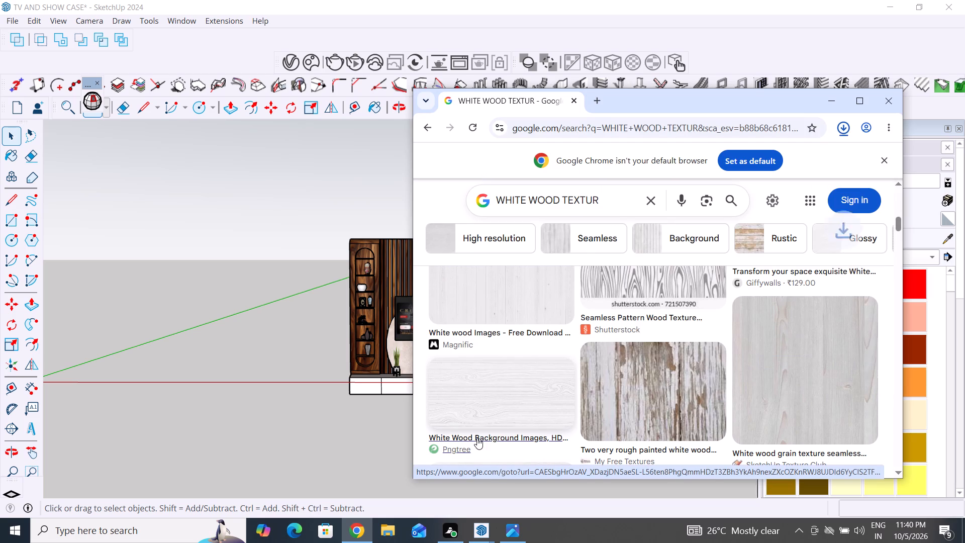
# Back in SketchUp, select the console's end door front beneath the round niches and create a Generic V-Ray material.
pyautogui.click(353, 397)
pyautogui.scroll(8, 464, 415)
pyautogui.click(509, 380)
pyautogui.moveTo(578, 442); pyautogui.dragTo(619, 480, button='middle')
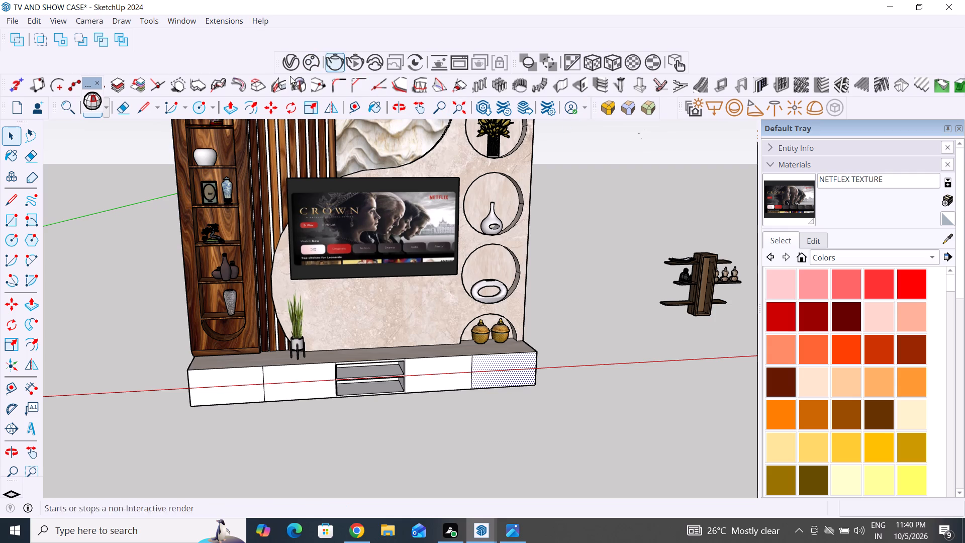
pyautogui.click(292, 63)
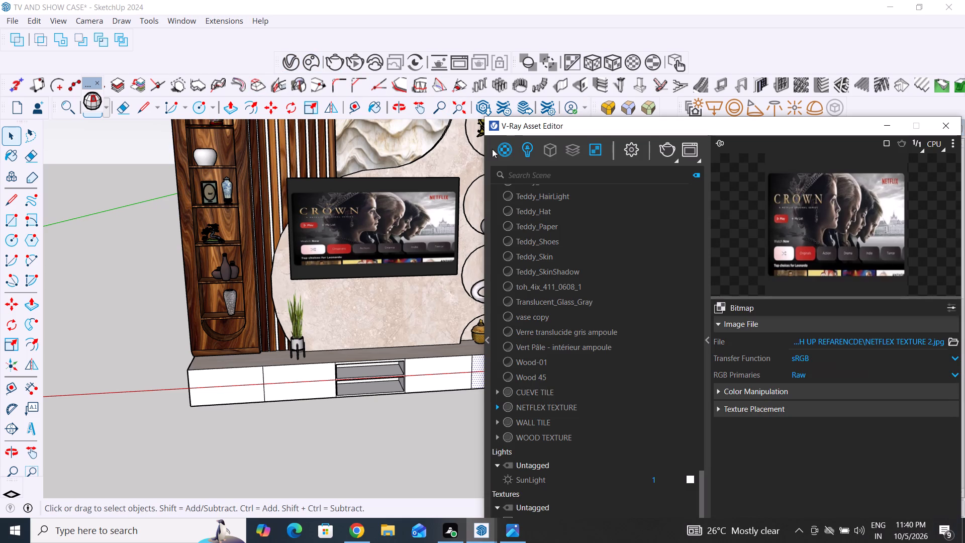
pyautogui.rightClick(502, 149)
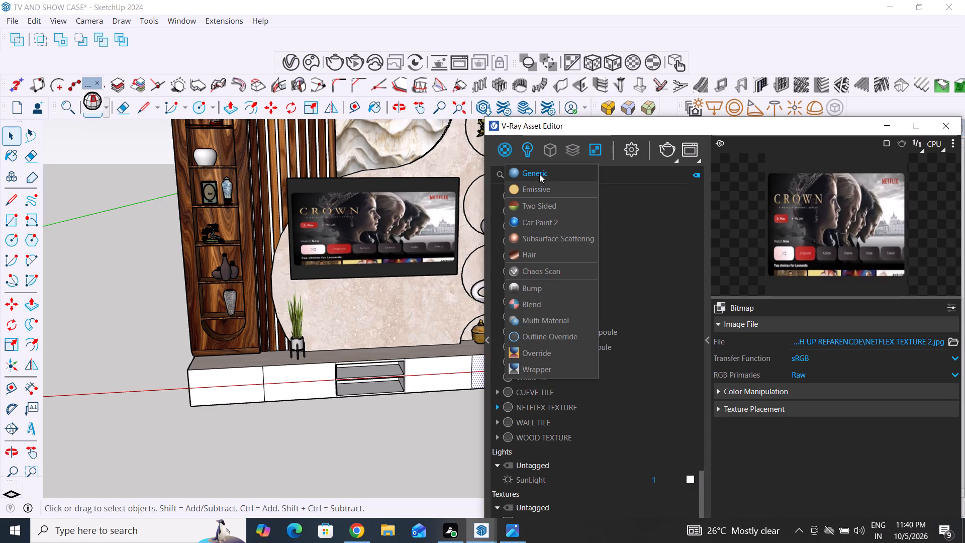
pyautogui.click(539, 174)
# Rename the new Generic material as WHITE WOOD TEXTURE FOR CABIN.
pyautogui.rightClick(550, 408)
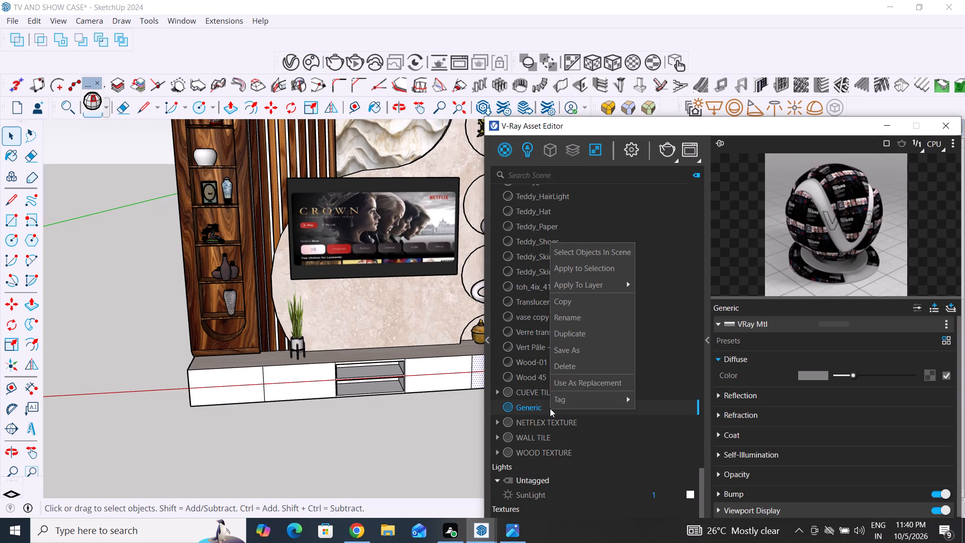
pyautogui.click(594, 327)
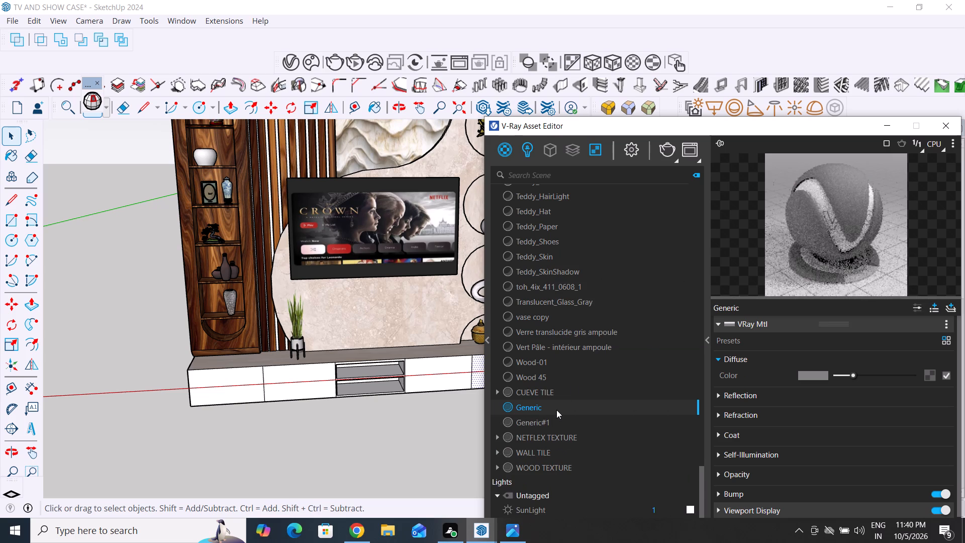
pyautogui.rightClick(556, 410)
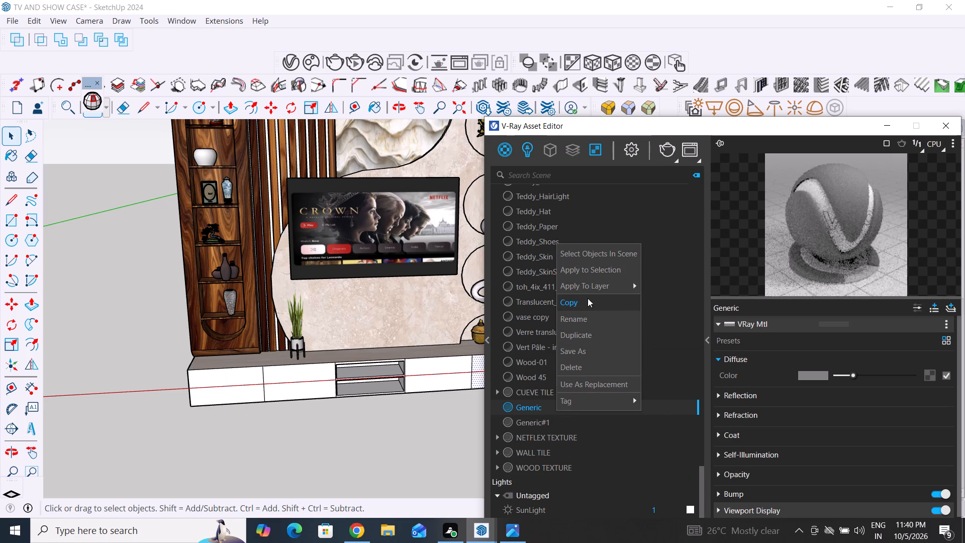
pyautogui.click(590, 319)
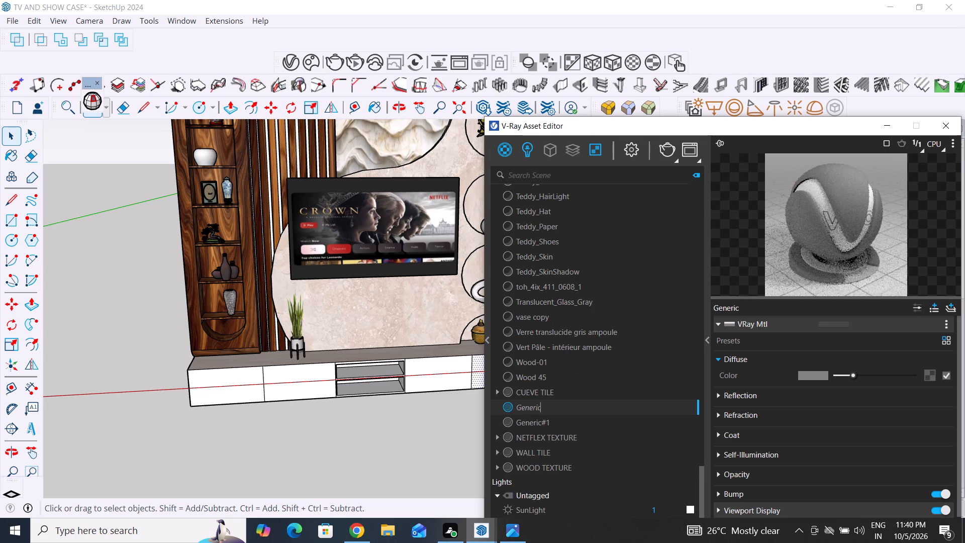
pyautogui.press('BackSpace')
pyautogui.press('BackSpace')
pyautogui.press('BackSpace')
pyautogui.press('BackSpace')
pyautogui.press('BackSpace')
pyautogui.press('BackSpace')
pyautogui.press('BackSpace')
pyautogui.press('BackSpace')
pyautogui.press('BackSpace')
pyautogui.press('BackSpace')
pyautogui.press('BackSpace')
pyautogui.press('BackSpace')
pyautogui.press('BackSpace')
pyautogui.press('BackSpace')
pyautogui.press('BackSpace')
pyautogui.press('BackSpace')
pyautogui.press('BackSpace')
pyautogui.press('BackSpace')
pyautogui.press('BackSpace')
pyautogui.press('BackSpace')
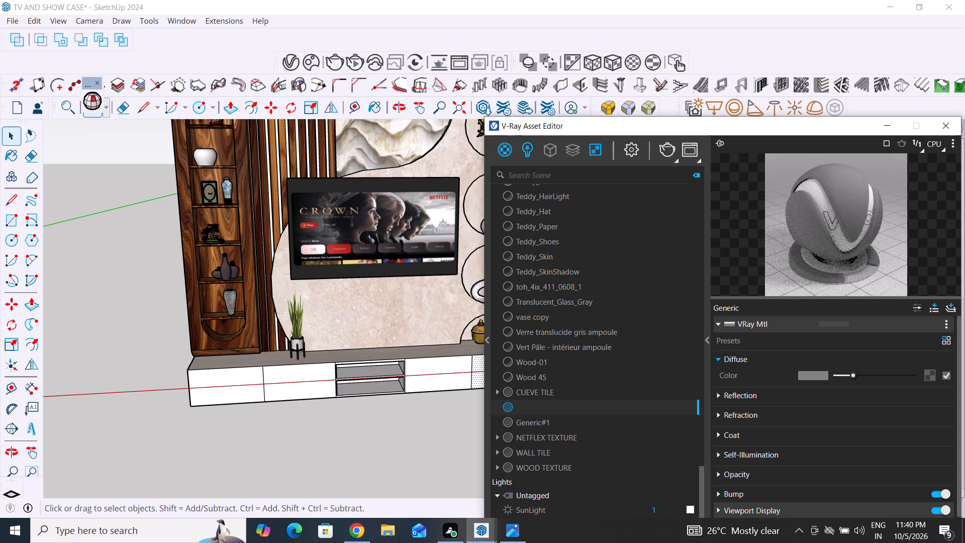
pyautogui.write('WHITE')
pyautogui.press('space')
pyautogui.write('WOOD TEXTURE')
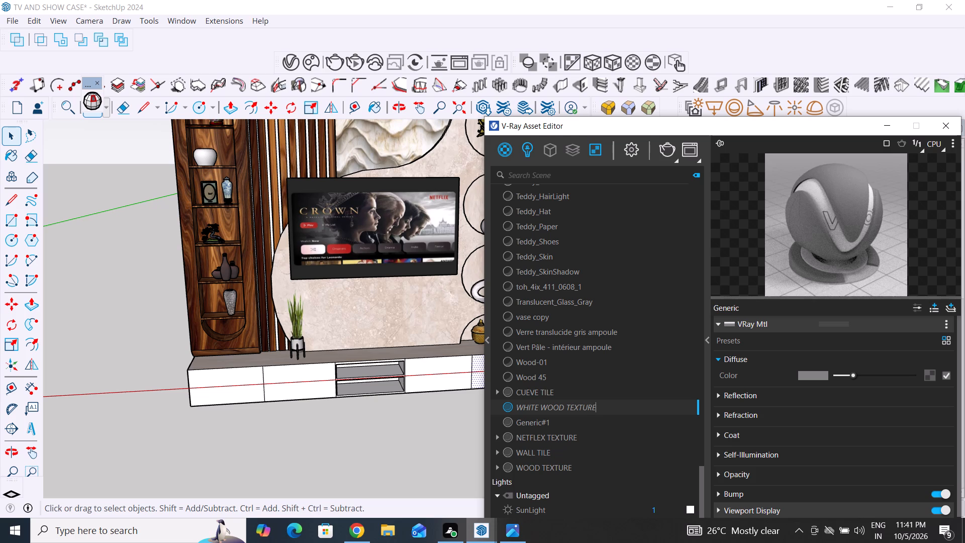
pyautogui.press('space')
pyautogui.write('FOE')
pyautogui.press('BackSpace')
pyautogui.write('R CA')
pyautogui.write('BIN')
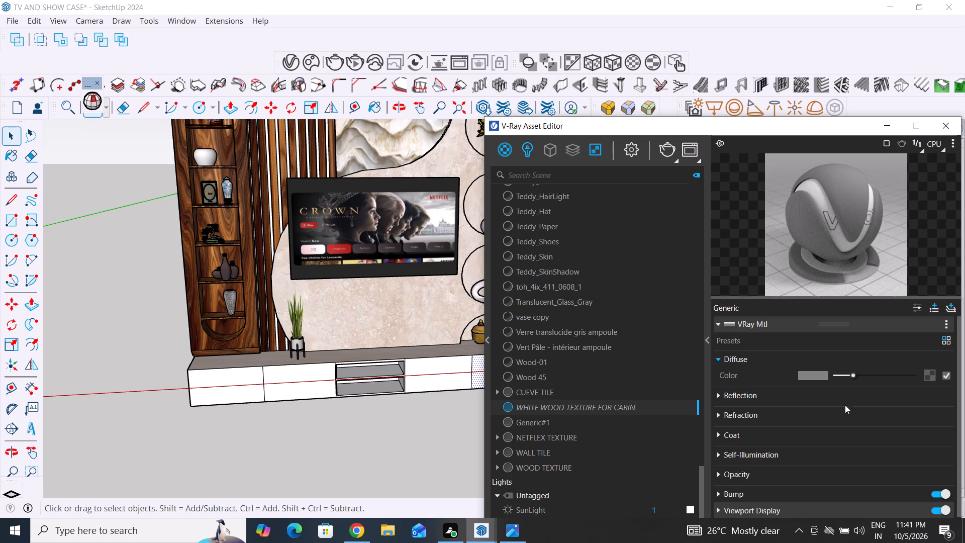
pyautogui.click(932, 378)
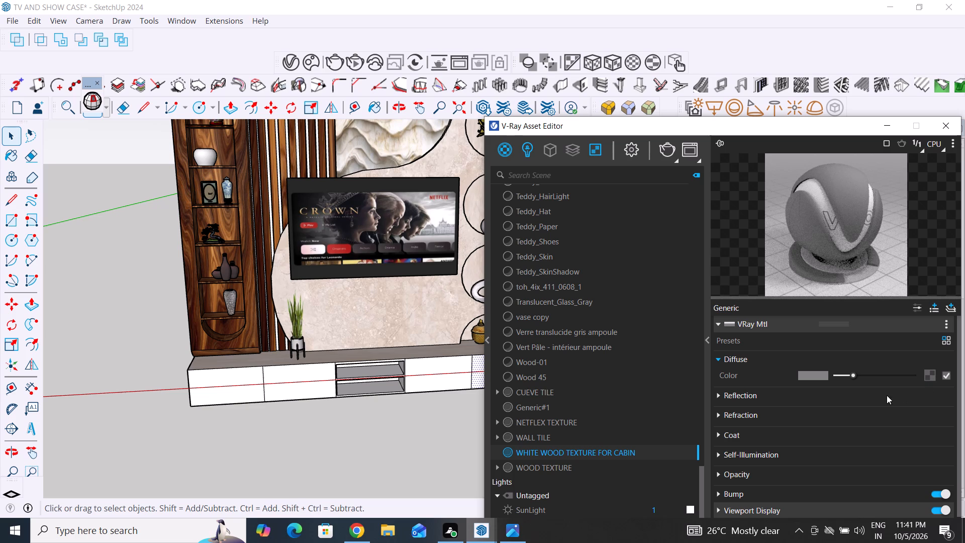
# Load the WHITE WOOD TEXTURE image from SKETCH UP REFARENCDE as a bitmap in the material's diffuse colour.
pyautogui.click(932, 373)
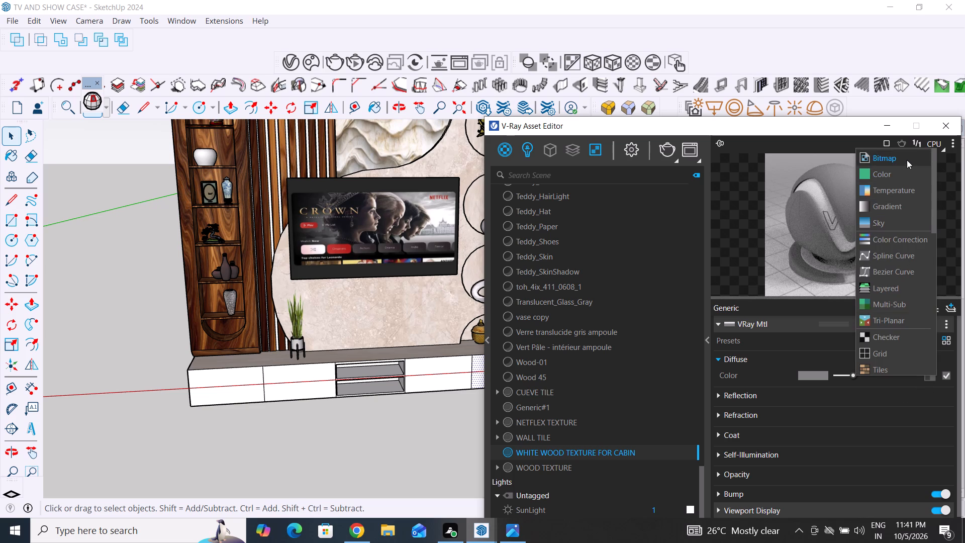
pyautogui.click(907, 158)
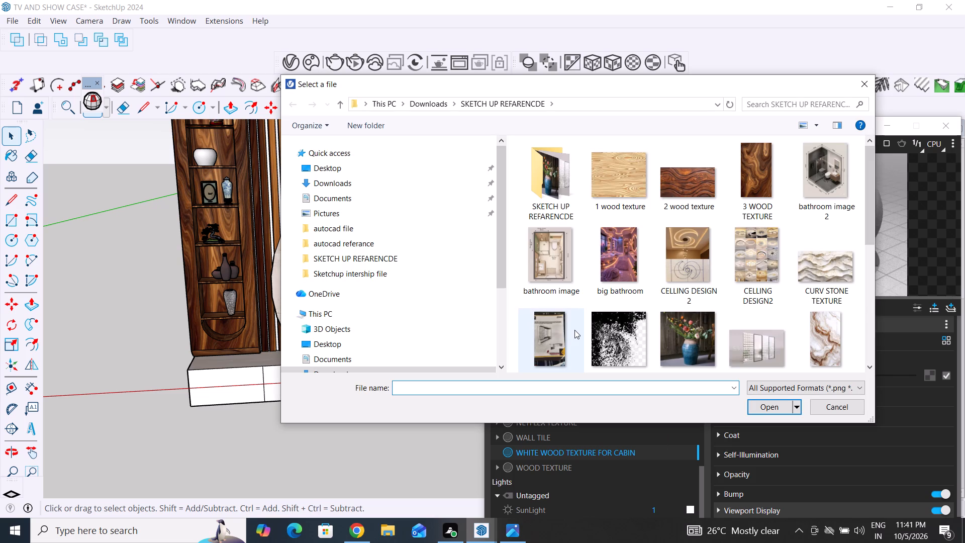
pyautogui.scroll(-3, 678, 326)
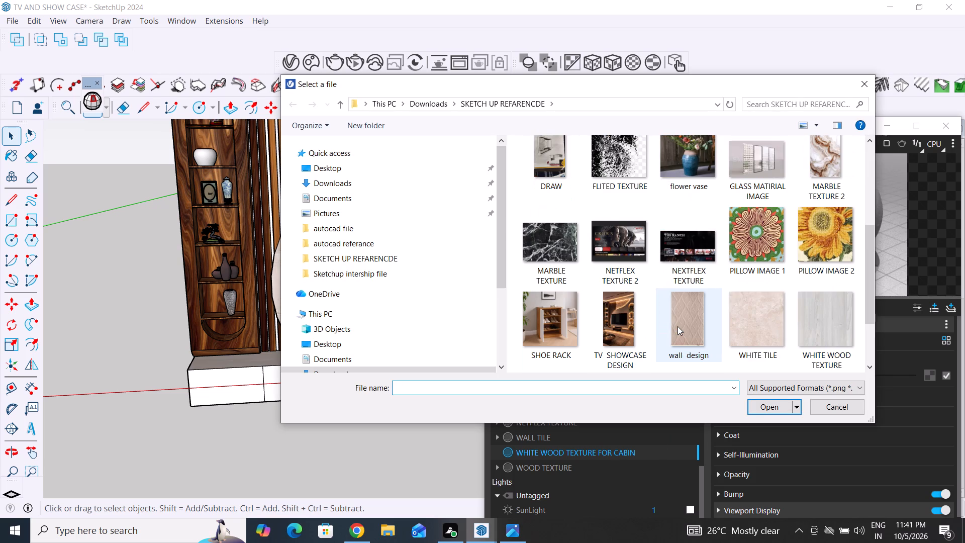
pyautogui.scroll(-2, 678, 326)
pyautogui.click(850, 240)
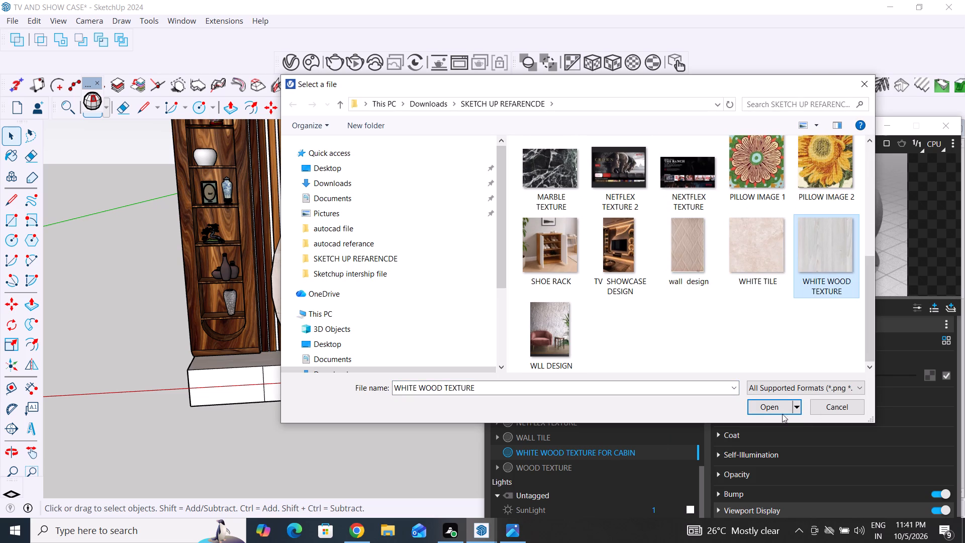
pyautogui.click(780, 410)
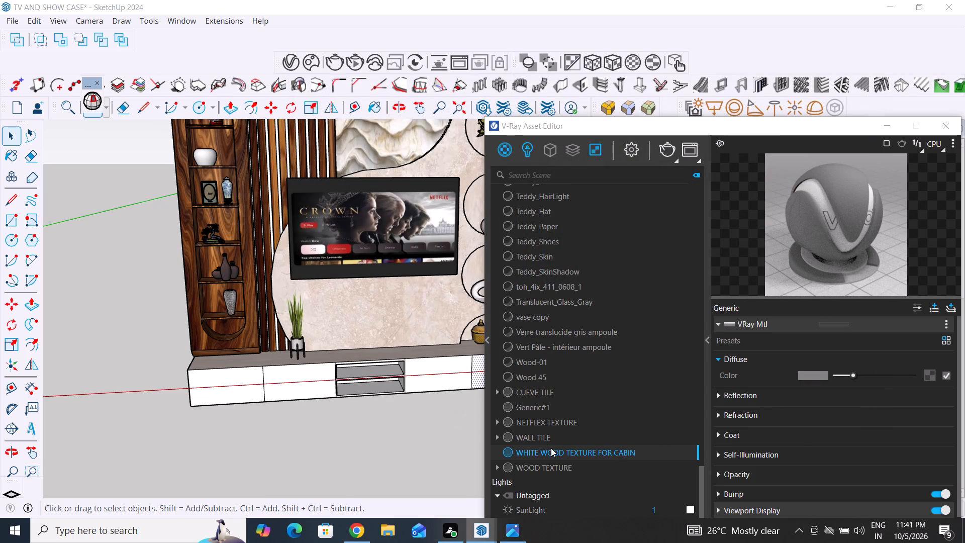
# Apply WHITE WOOD TEXTURE FOR CABIN to the selected end door front and give it V-Ray tri-planar texture projection.
pyautogui.rightClick(553, 450)
pyautogui.rightClick(562, 454)
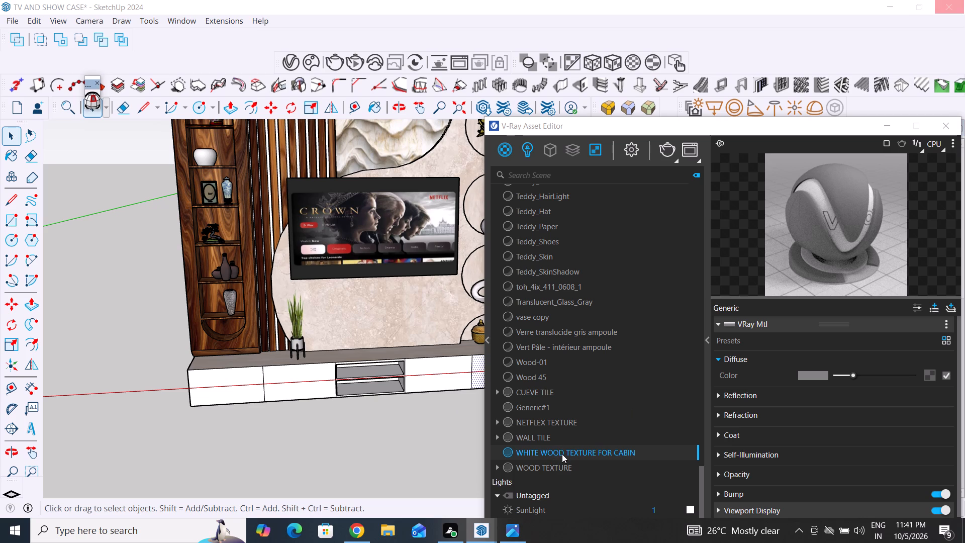
pyautogui.rightClick(562, 451)
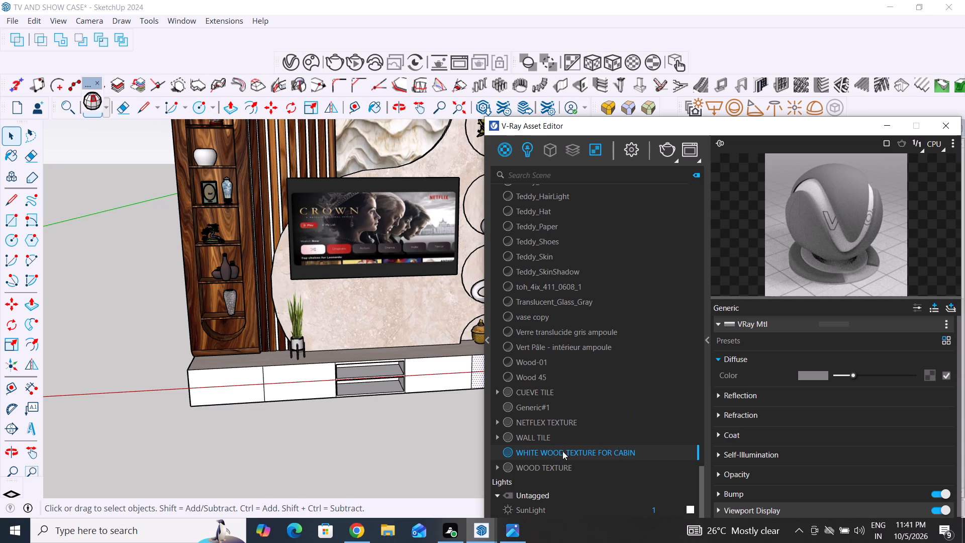
pyautogui.click(605, 313)
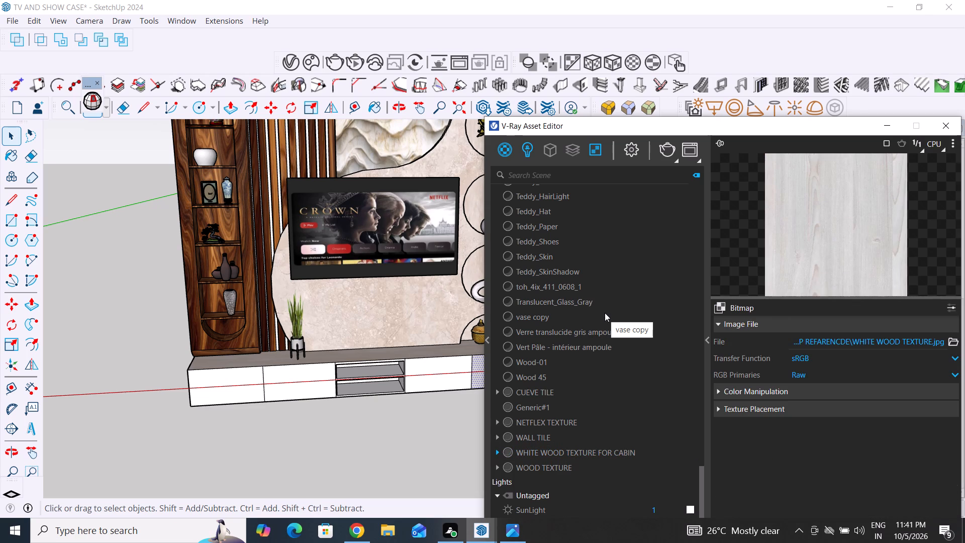
pyautogui.click(612, 61)
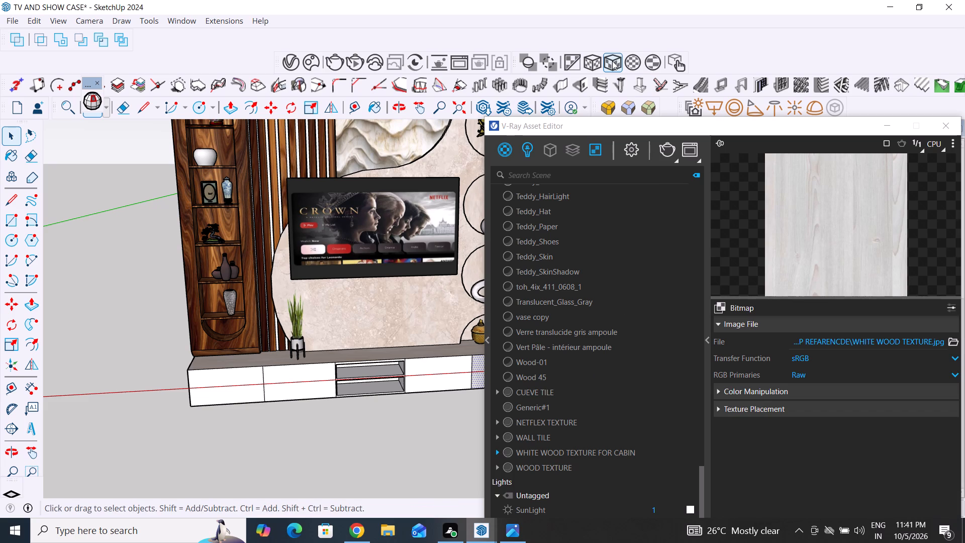
# Apply WHITE WOOD TEXTURE FOR CABIN with tri-planar projection to the door front between the textured end door and the open shelves.
pyautogui.moveTo(699, 128); pyautogui.dragTo(869, 127)
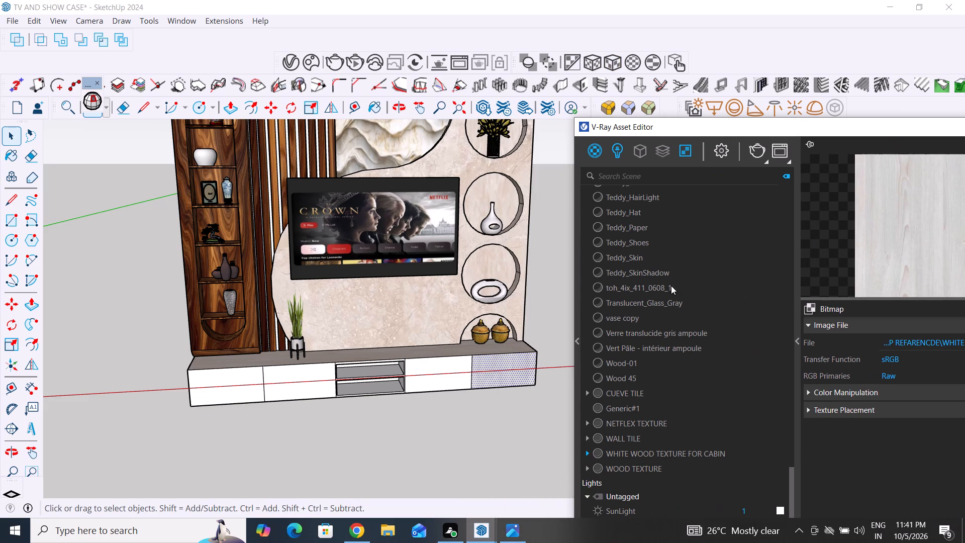
pyautogui.click(542, 404)
pyautogui.scroll(8, 499, 415)
pyautogui.moveTo(521, 431); pyautogui.dragTo(392, 537, button='middle')
pyautogui.moveTo(498, 406); pyautogui.dragTo(543, 428, button='middle')
pyautogui.moveTo(403, 383); pyautogui.dragTo(512, 284, button='middle')
pyautogui.click(404, 347)
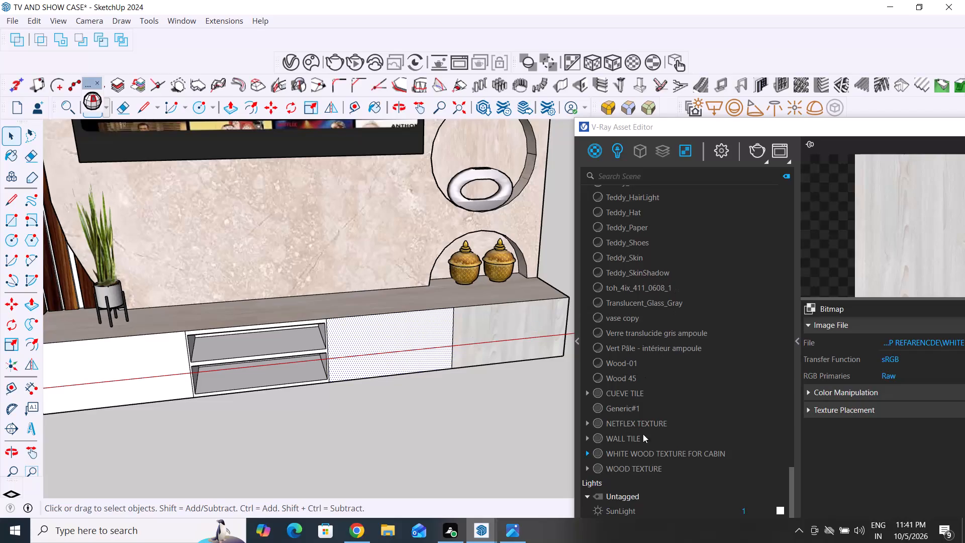
pyautogui.click(652, 454)
pyautogui.rightClick(652, 454)
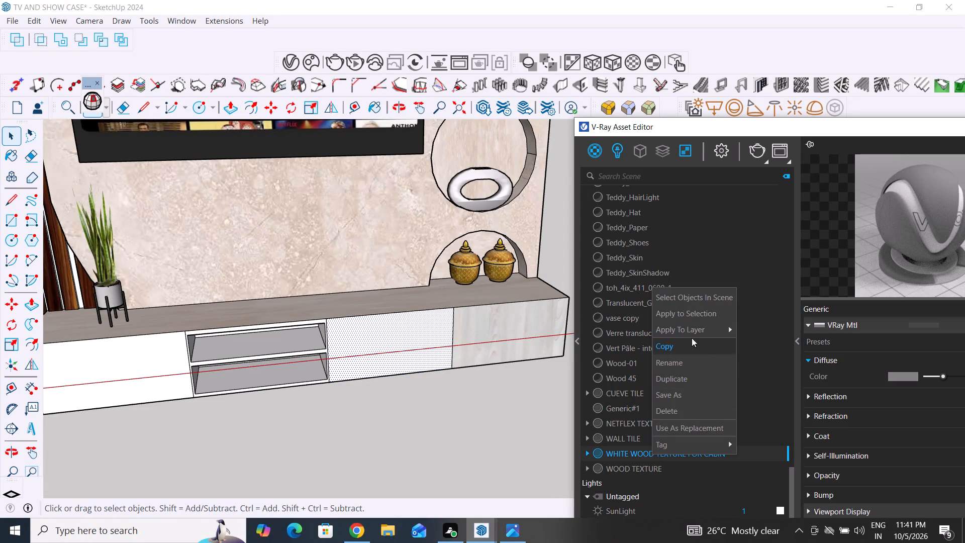
pyautogui.click(696, 317)
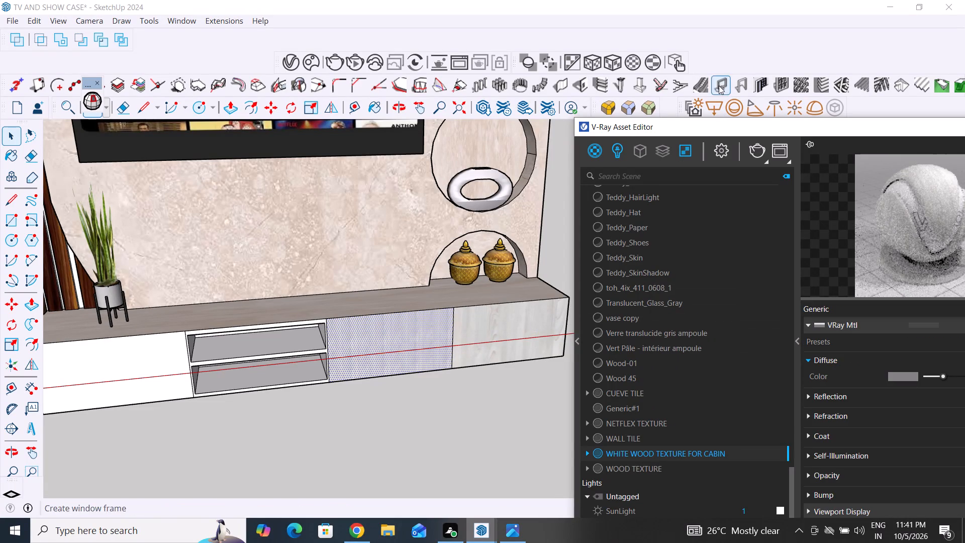
pyautogui.click(610, 65)
# Apply WHITE WOOD TEXTURE FOR CABIN with tri-planar projection to the door front on the plant side of the open shelves.
pyautogui.scroll(-4, 447, 374)
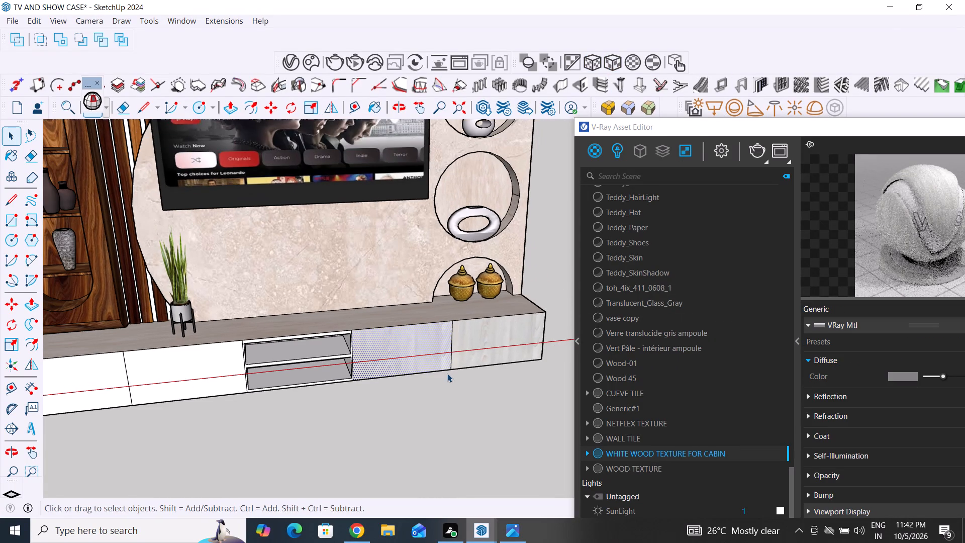
pyautogui.click(202, 355)
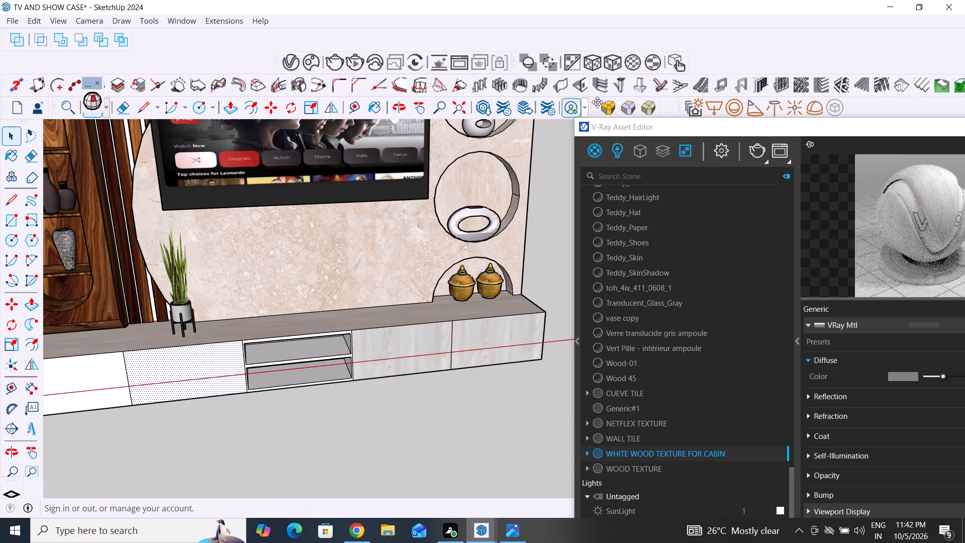
pyautogui.rightClick(633, 456)
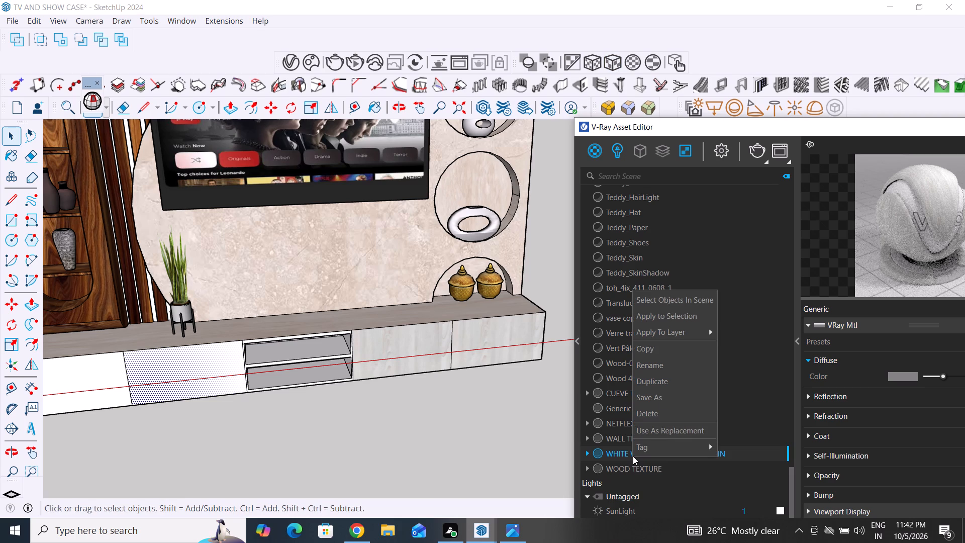
pyautogui.click(688, 317)
pyautogui.scroll(-1, 504, 422)
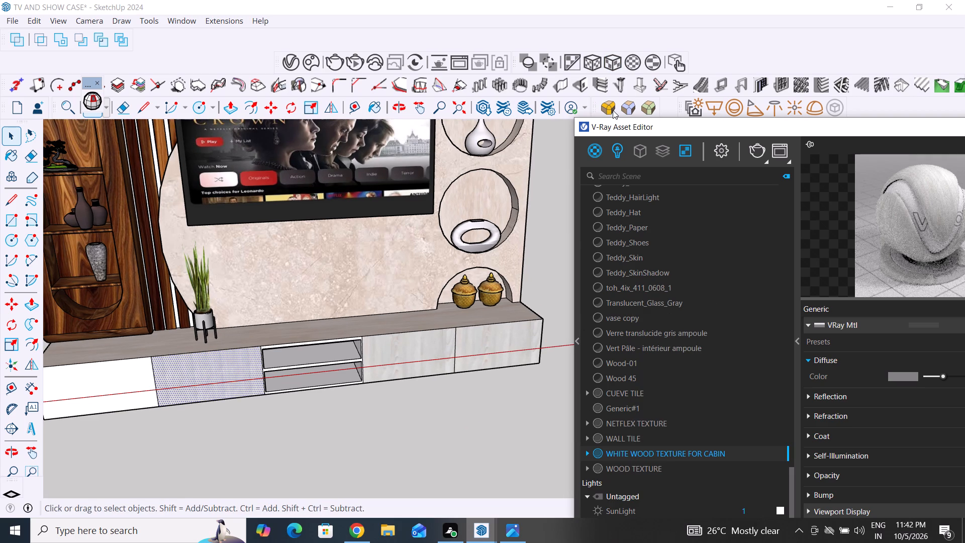
pyautogui.click(612, 65)
# Apply WHITE WOOD TEXTURE FOR CABIN with tri-planar projection to the last plain door front, beneath the dark wood showcase.
pyautogui.scroll(-5, 395, 374)
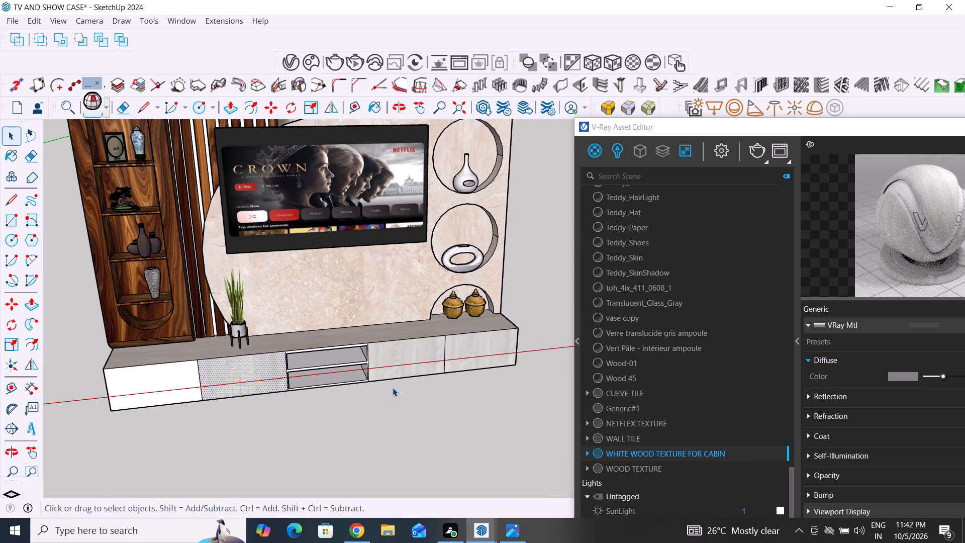
pyautogui.scroll(-3, 393, 388)
pyautogui.moveTo(207, 400); pyautogui.dragTo(277, 342, button='middle')
pyautogui.scroll(4, 200, 396)
pyautogui.click(231, 373)
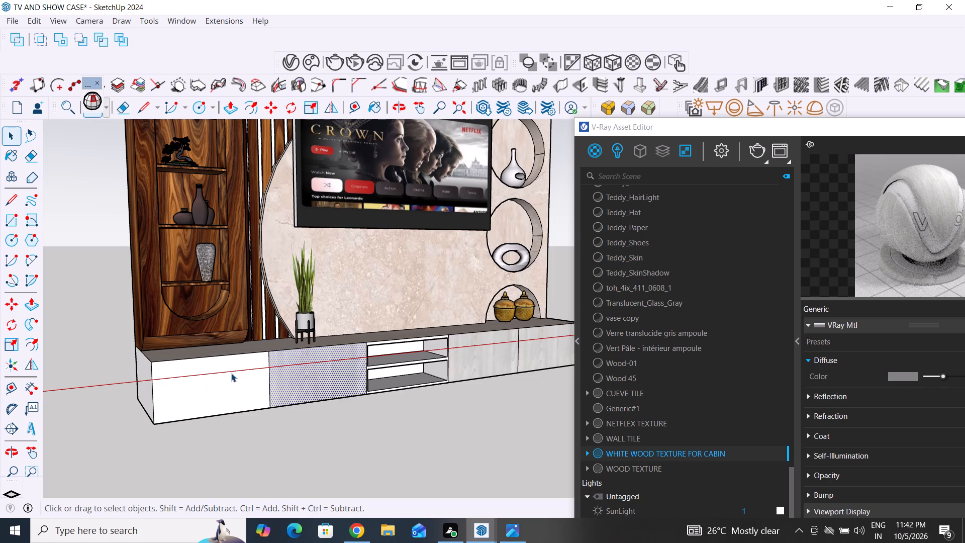
pyautogui.rightClick(657, 456)
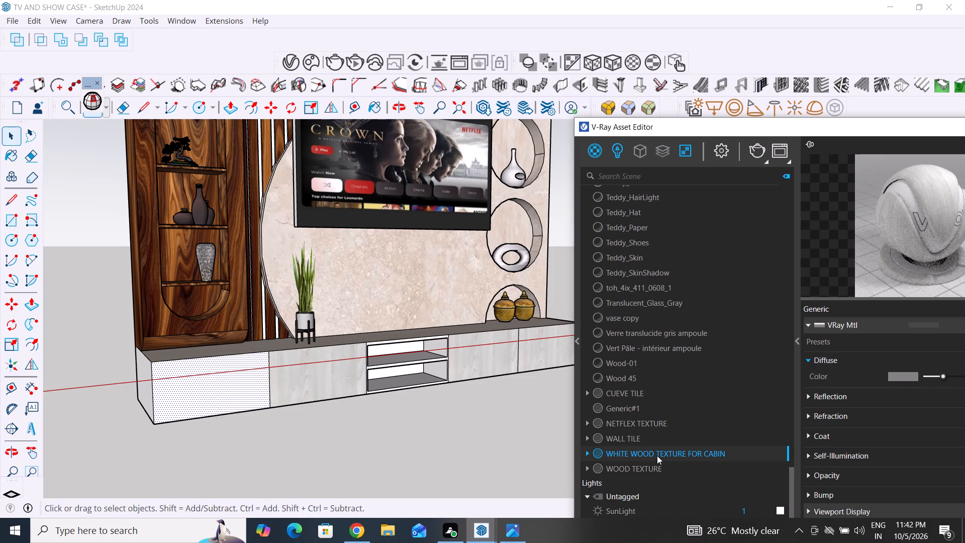
pyautogui.click(706, 316)
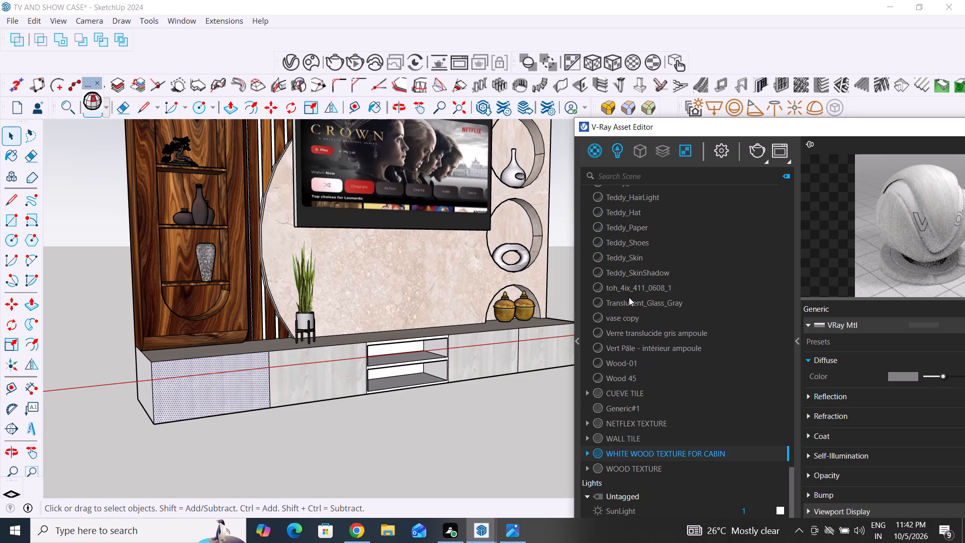
pyautogui.click(613, 61)
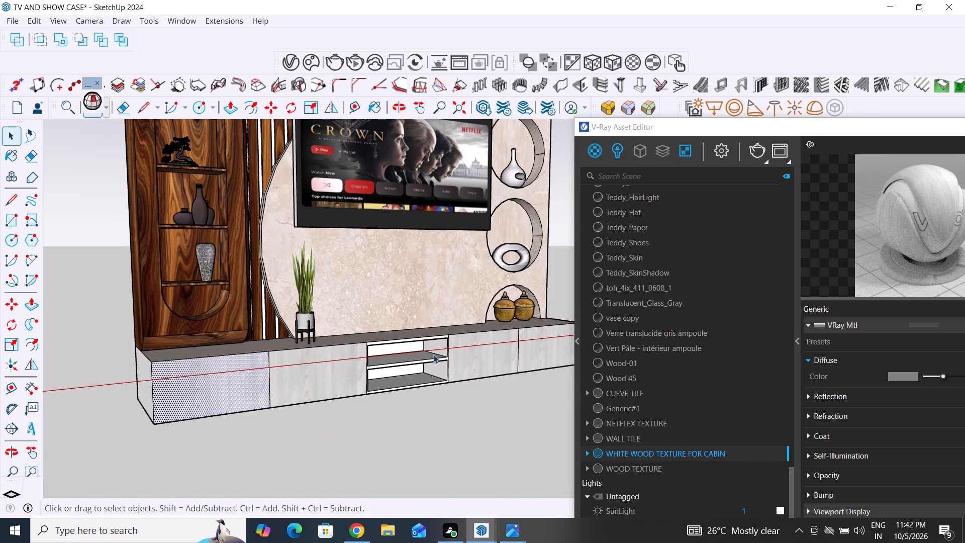
pyautogui.click(613, 59)
pyautogui.click(458, 428)
# Apply WHITE WOOD TEXTURE FOR CABIN with fitted tri-planar projection to the console's end face on the dark wood showcase side.
pyautogui.scroll(-4, 423, 414)
pyautogui.moveTo(321, 461); pyautogui.dragTo(498, 482, button='middle')
pyautogui.click(360, 441)
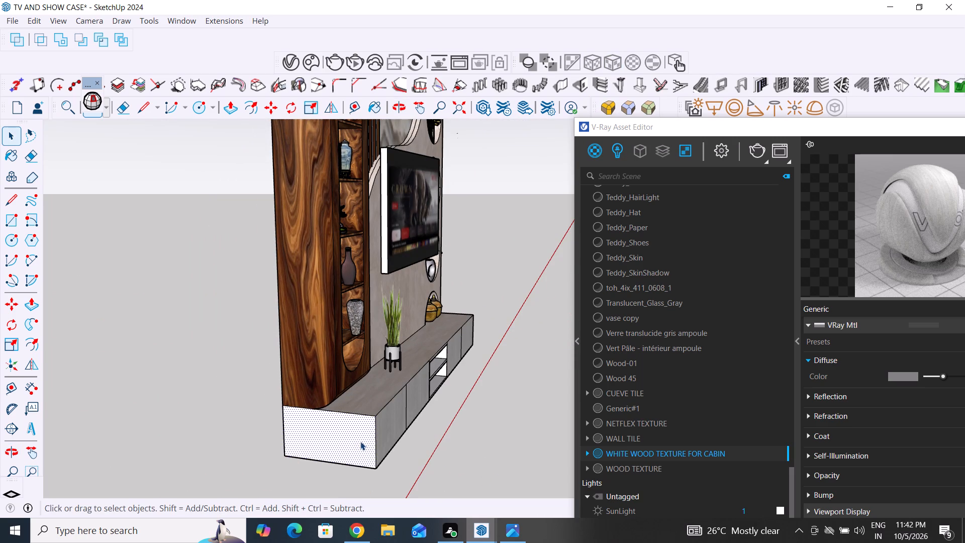
pyautogui.rightClick(611, 59)
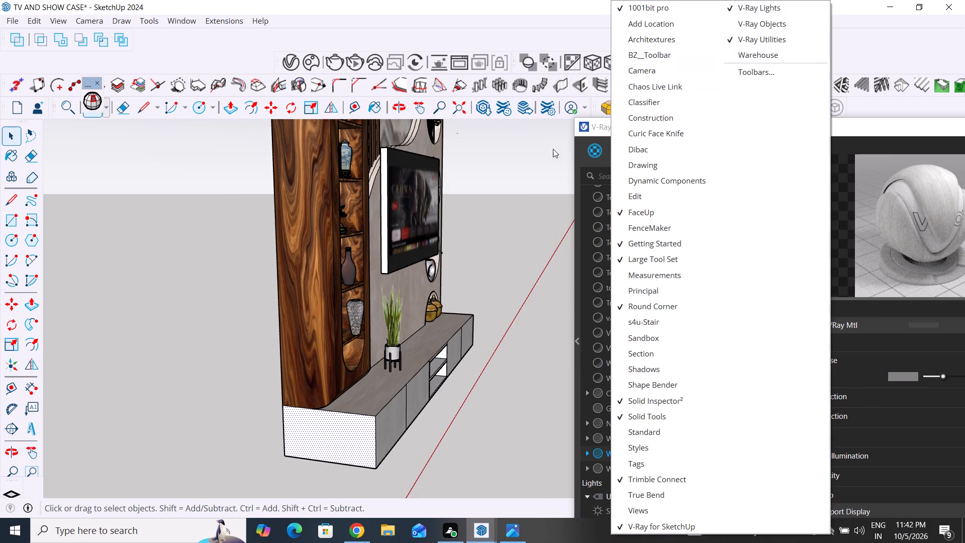
pyautogui.click(542, 182)
pyautogui.click(358, 422)
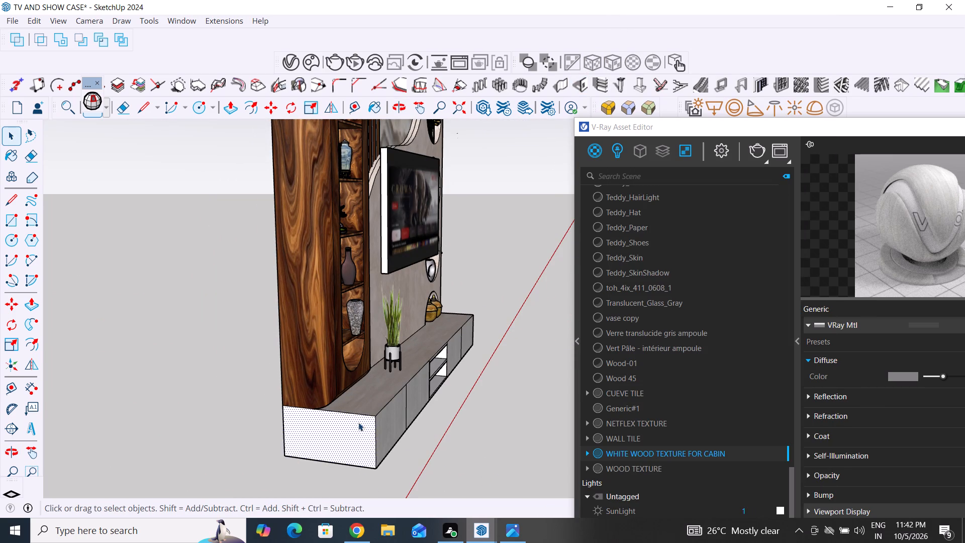
pyautogui.rightClick(705, 452)
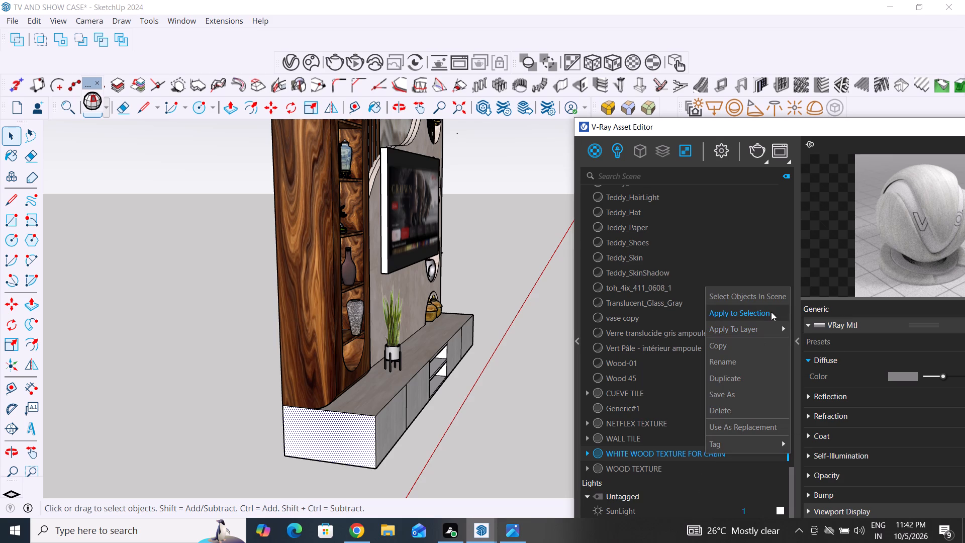
pyautogui.click(771, 312)
pyautogui.click(609, 64)
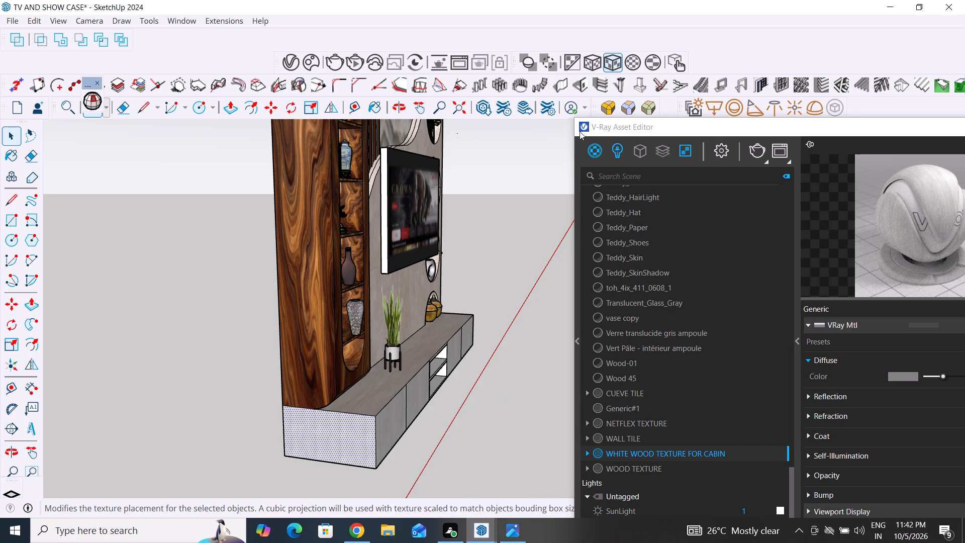
pyautogui.click(487, 417)
# Apply WHITE WOOD TEXTURE FOR CABIN with fitted tri-planar projection to the L-shaped side face of the wall and console beside the round niches.
pyautogui.scroll(-12, 376, 410)
pyautogui.moveTo(413, 436); pyautogui.dragTo(344, 456, button='middle')
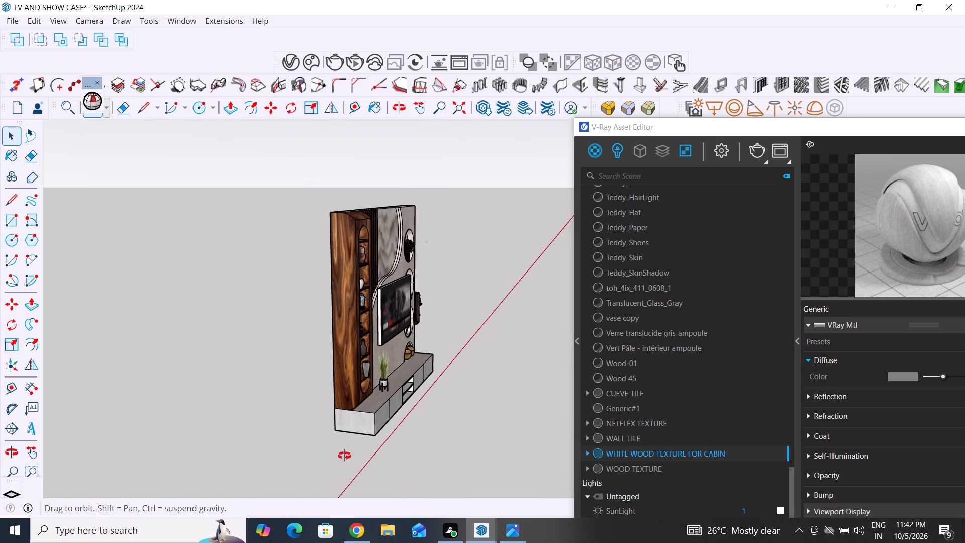
pyautogui.moveTo(344, 456); pyautogui.dragTo(208, 431, button='middle')
pyautogui.moveTo(489, 419); pyautogui.dragTo(219, 449, button='middle')
pyautogui.scroll(1, 484, 437)
pyautogui.moveTo(483, 432); pyautogui.dragTo(377, 415, button='middle')
pyautogui.scroll(4, 453, 382)
pyautogui.click(431, 411)
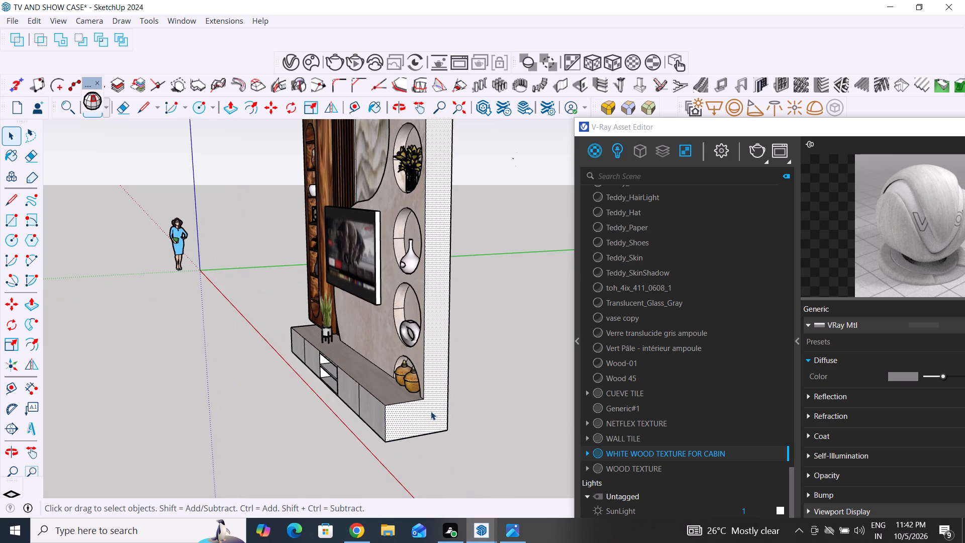
pyautogui.rightClick(650, 457)
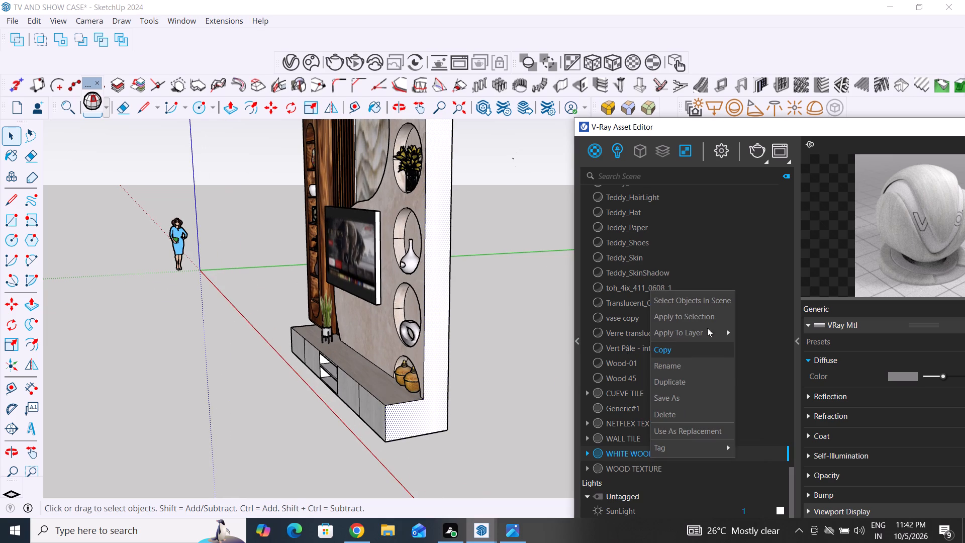
pyautogui.click(708, 313)
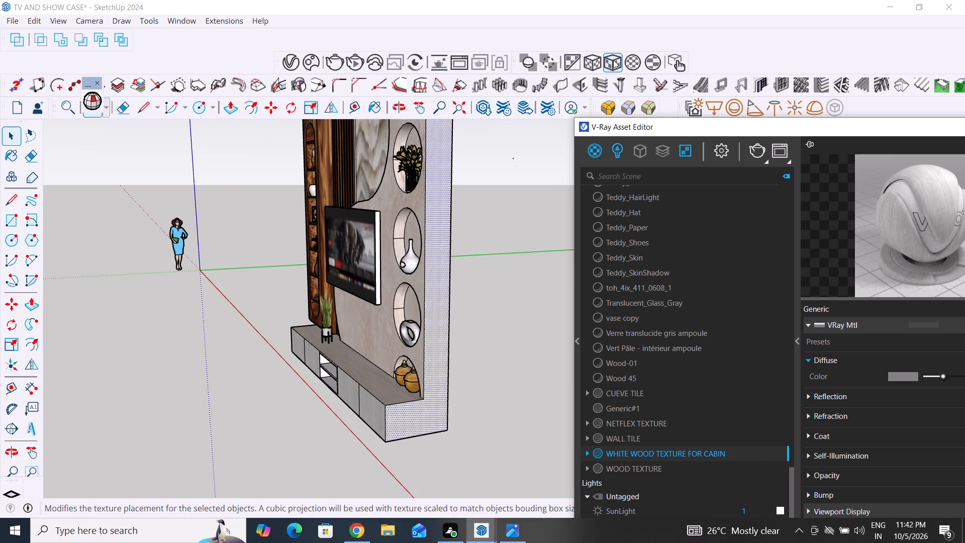
pyautogui.click(613, 60)
pyautogui.click(527, 359)
# Apply WHITE WOOD TEXTURE FOR CABIN with fitted tri-planar projection to the plant-side inner wall of the lower open shelf compartment.
pyautogui.scroll(-5, 469, 434)
pyautogui.scroll(-1, 421, 444)
pyautogui.moveTo(421, 444); pyautogui.dragTo(457, 460, button='middle')
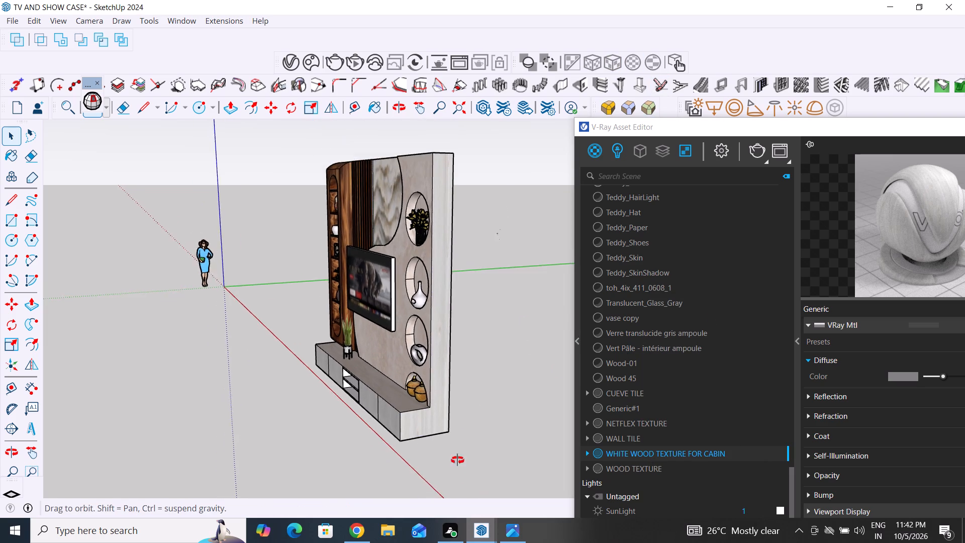
pyautogui.moveTo(457, 460); pyautogui.dragTo(578, 489, button='middle')
pyautogui.moveTo(471, 462); pyautogui.dragTo(578, 458, button='middle')
pyautogui.scroll(6, 413, 416)
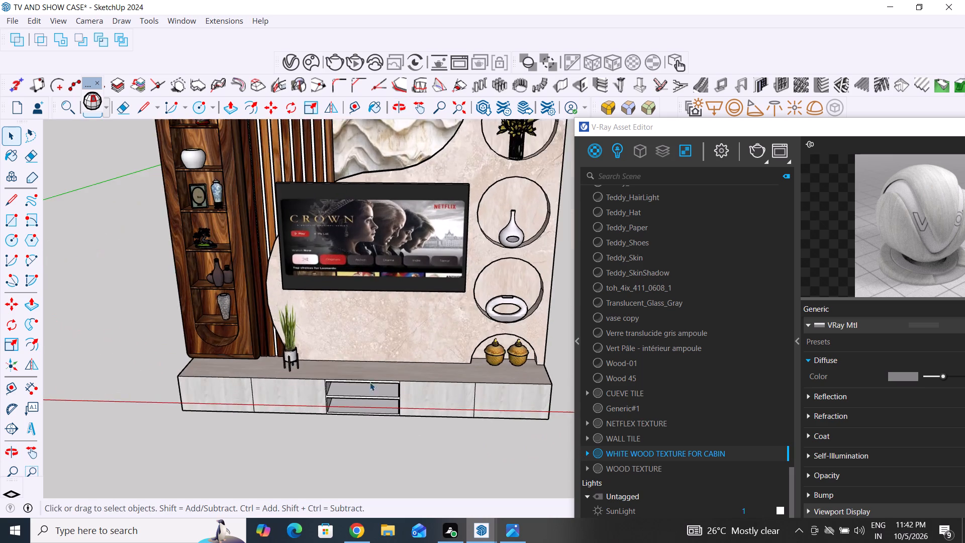
pyautogui.scroll(2, 370, 382)
pyautogui.scroll(1, 324, 403)
pyautogui.moveTo(323, 402); pyautogui.dragTo(209, 320, button='middle')
pyautogui.scroll(8, 273, 366)
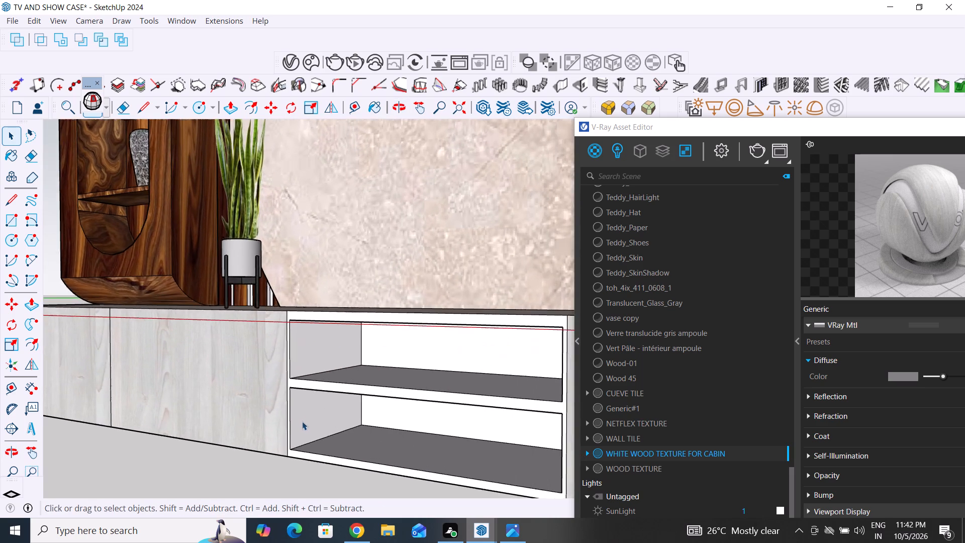
pyautogui.moveTo(302, 421); pyautogui.dragTo(246, 410, button='middle')
pyautogui.click(282, 405)
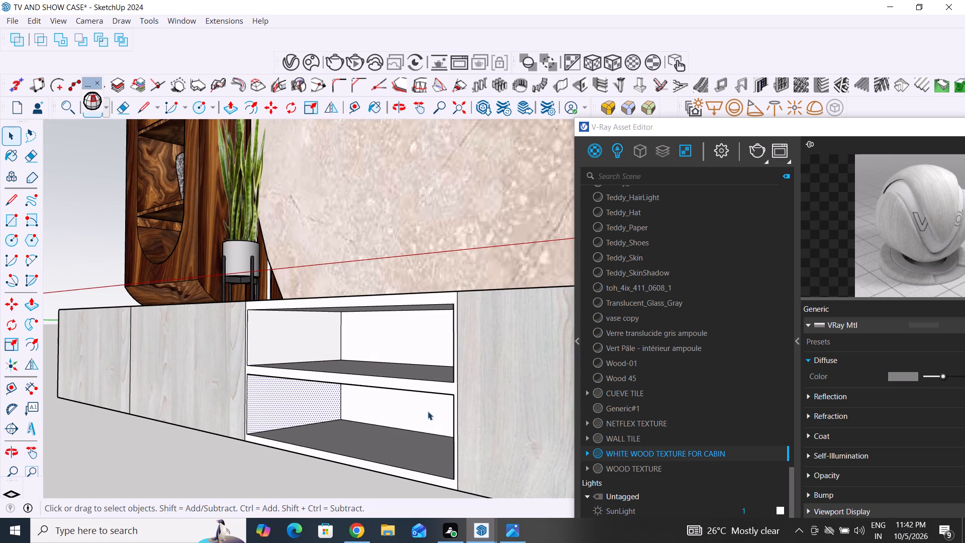
pyautogui.rightClick(669, 455)
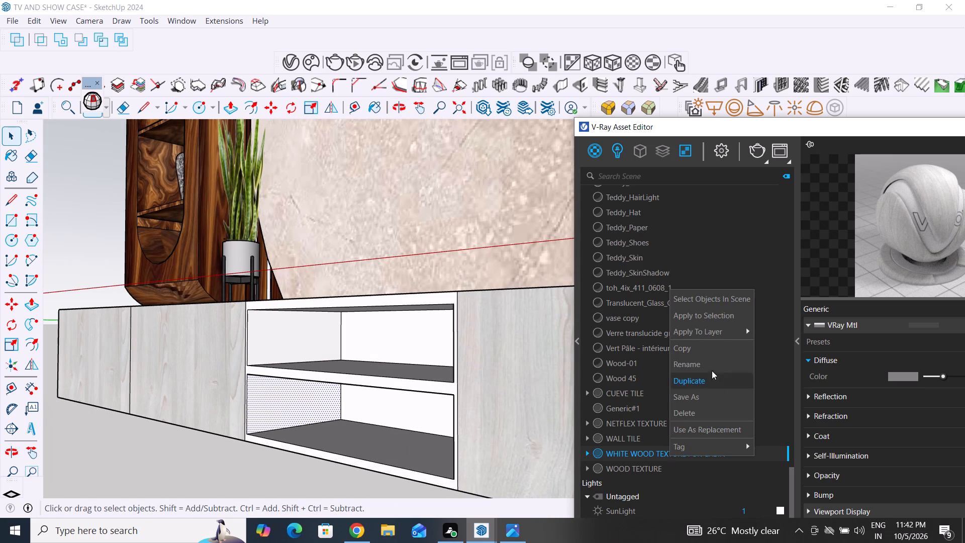
pyautogui.click(719, 316)
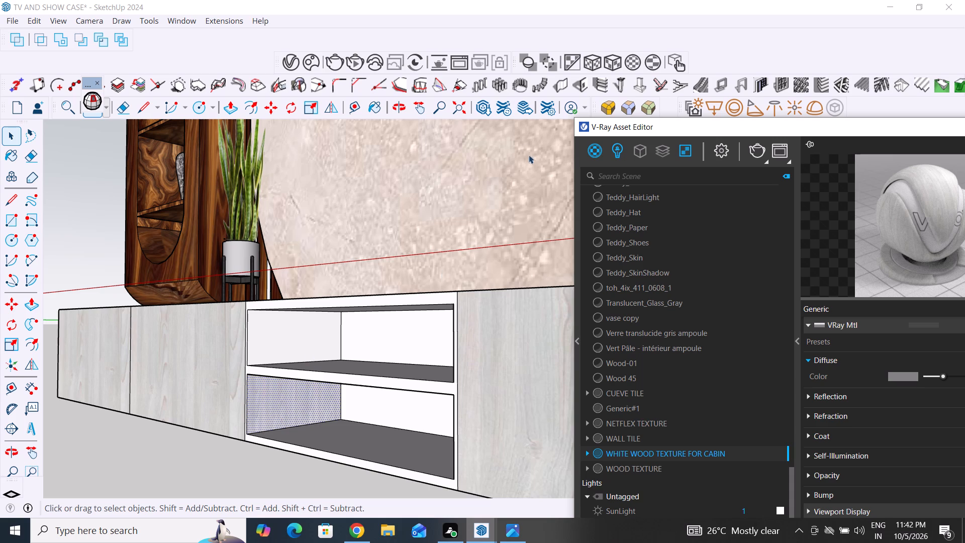
pyautogui.click(612, 58)
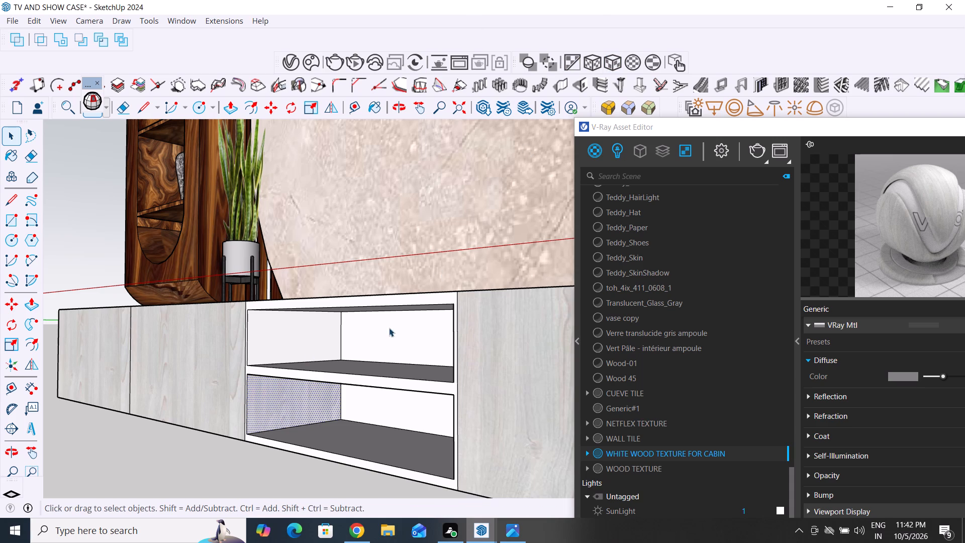
# Apply WHITE WOOD TEXTURE FOR CABIN with fitted tri-planar projection to the plant-side inner wall of the upper open shelf compartment.
pyautogui.click(308, 341)
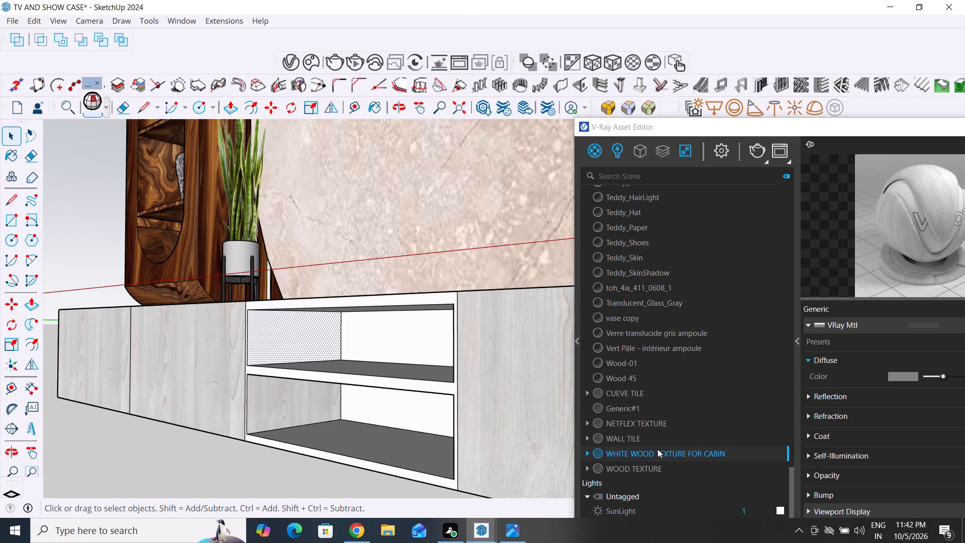
pyautogui.rightClick(657, 450)
pyautogui.click(716, 309)
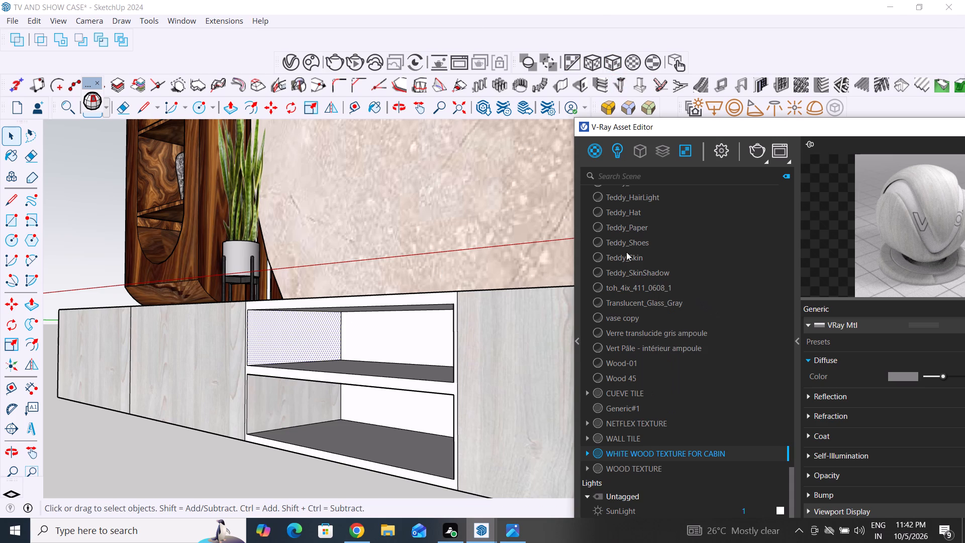
pyautogui.click(611, 62)
pyautogui.click(242, 470)
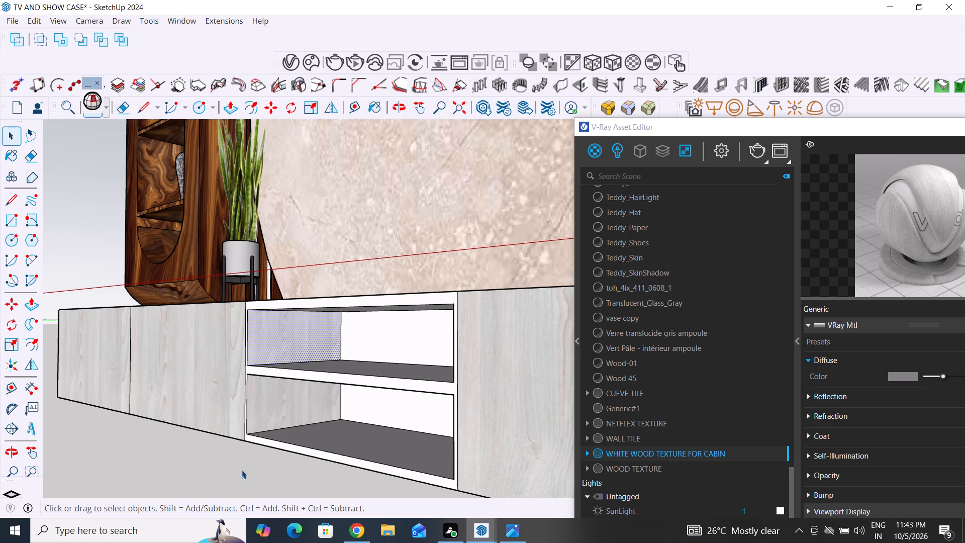
# Apply WHITE WOOD TEXTURE FOR CABIN with fitted tri-planar projection to the upper open compartment's inner wall on the golden jar side.
pyautogui.moveTo(246, 439); pyautogui.dragTo(362, 415, button='middle')
pyautogui.scroll(-2, 227, 360)
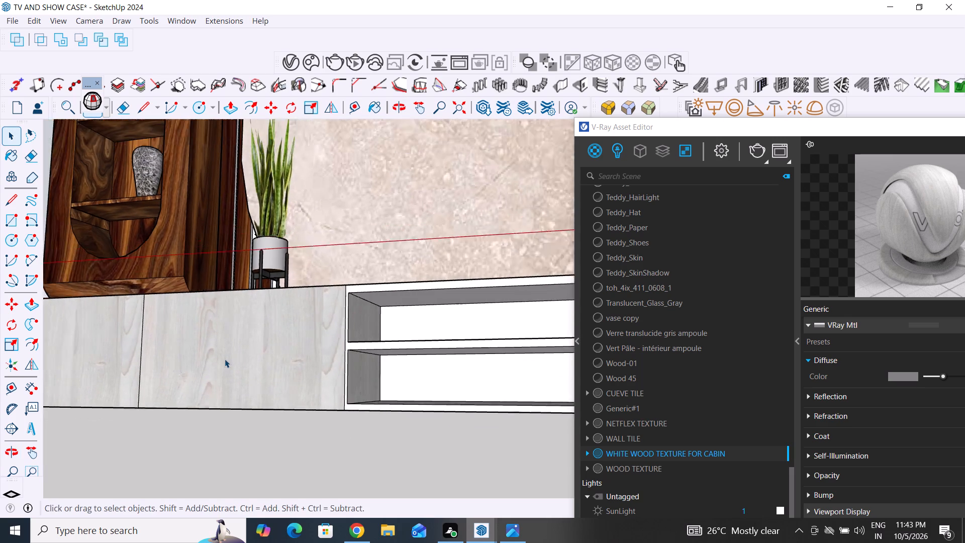
pyautogui.scroll(-3, 225, 359)
pyautogui.moveTo(238, 448); pyautogui.dragTo(345, 480, button='middle')
pyautogui.scroll(-5, 174, 400)
pyautogui.moveTo(173, 426); pyautogui.dragTo(256, 452, button='middle')
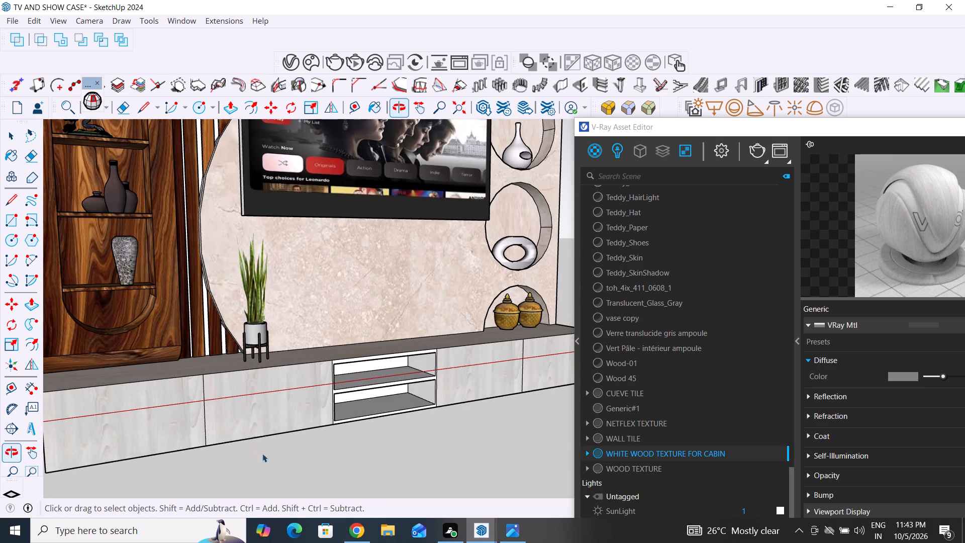
pyautogui.scroll(3, 435, 460)
pyautogui.moveTo(439, 461); pyautogui.dragTo(453, 475, button='middle')
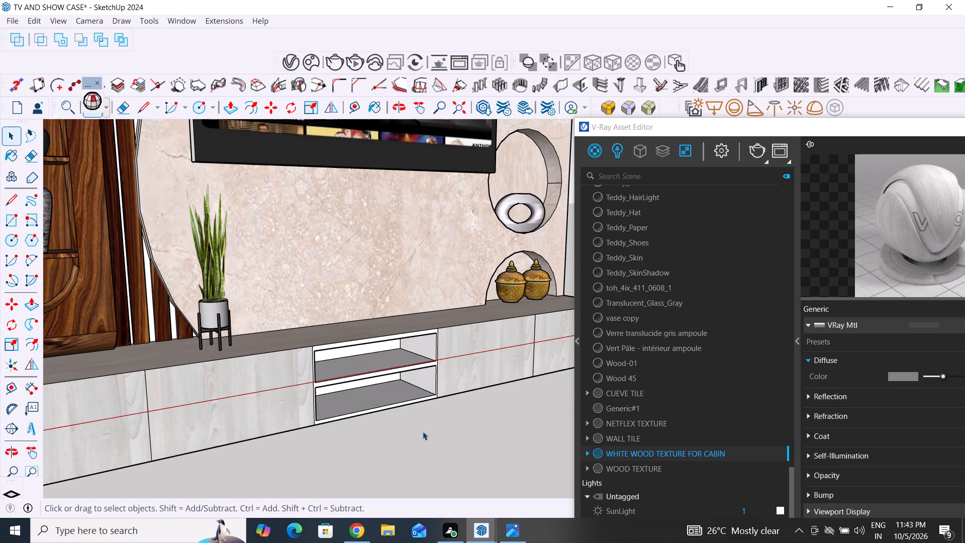
pyautogui.scroll(5, 394, 381)
pyautogui.moveTo(450, 315); pyautogui.dragTo(450, 270, button='middle')
pyautogui.click(409, 324)
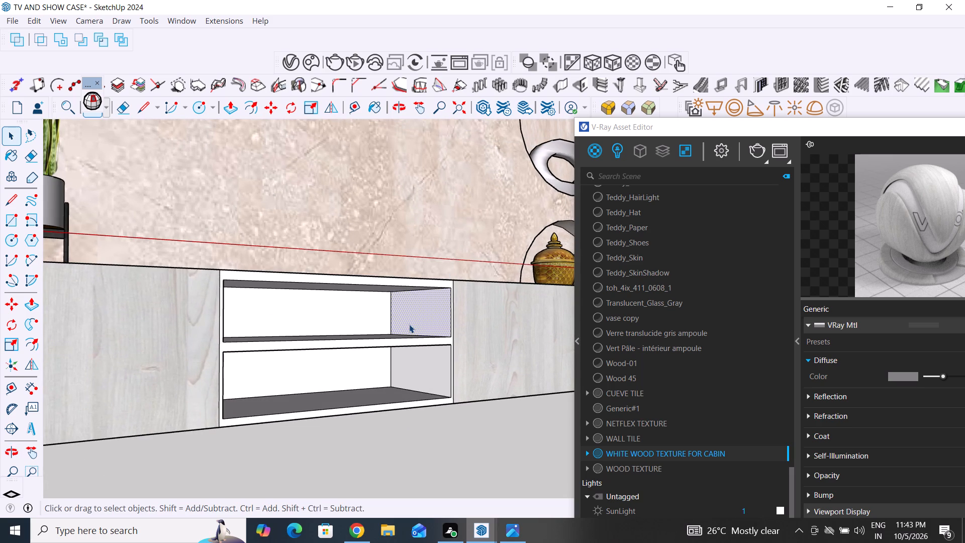
pyautogui.rightClick(682, 450)
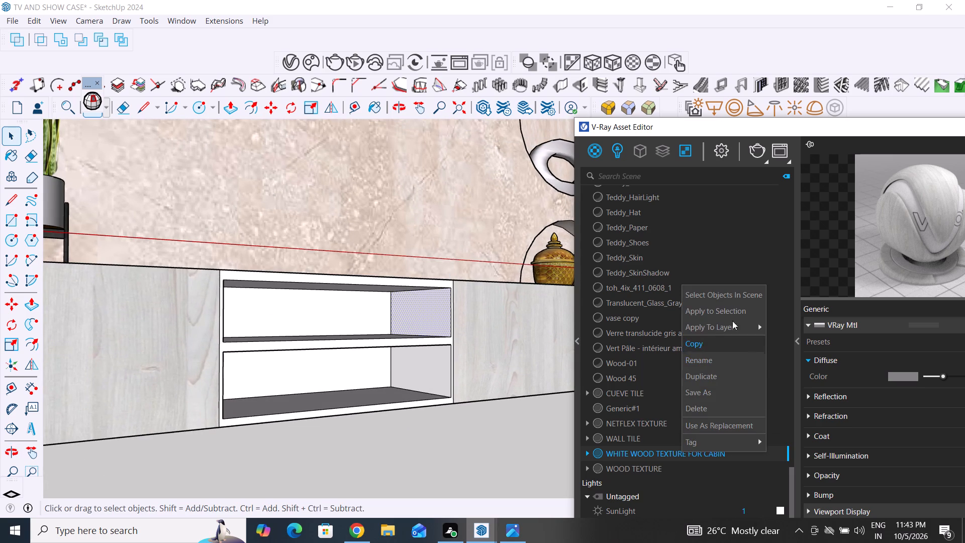
pyautogui.click(736, 312)
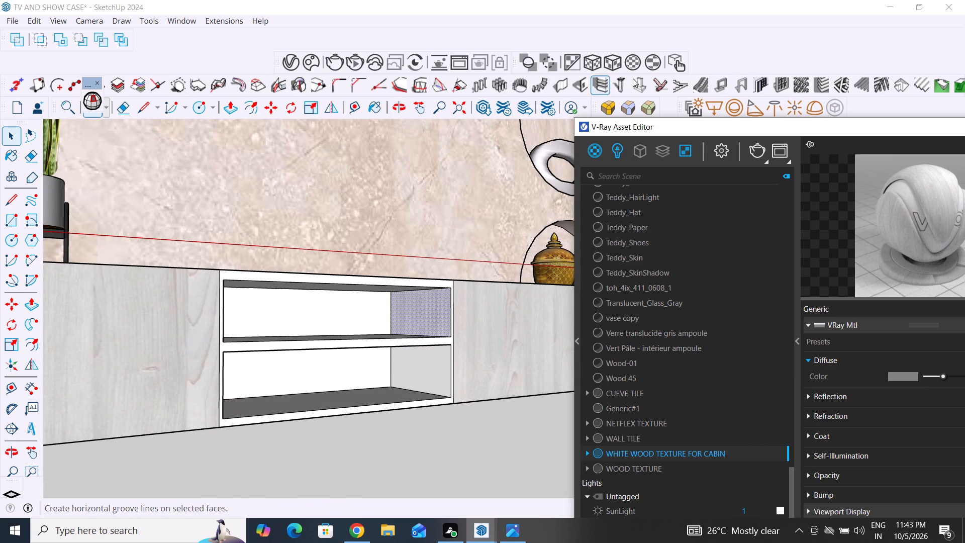
pyautogui.click(610, 61)
# Apply WHITE WOOD TEXTURE FOR CABIN with fitted tri-planar projection to the lower open compartment's inner wall on the golden jar side.
pyautogui.scroll(-4, 436, 397)
pyautogui.moveTo(443, 411); pyautogui.dragTo(450, 439, button='middle')
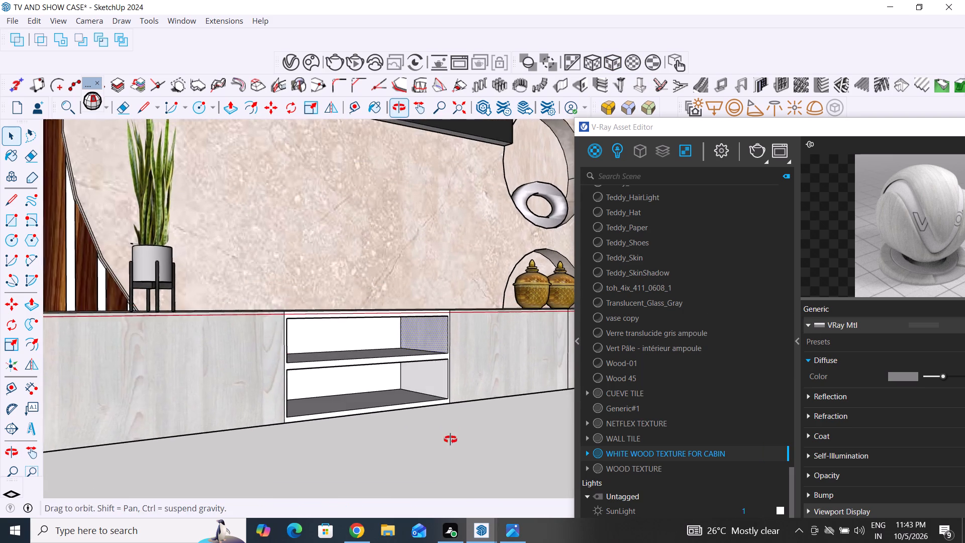
pyautogui.moveTo(450, 439); pyautogui.dragTo(453, 451, button='middle')
pyautogui.click(461, 447)
pyautogui.click(435, 378)
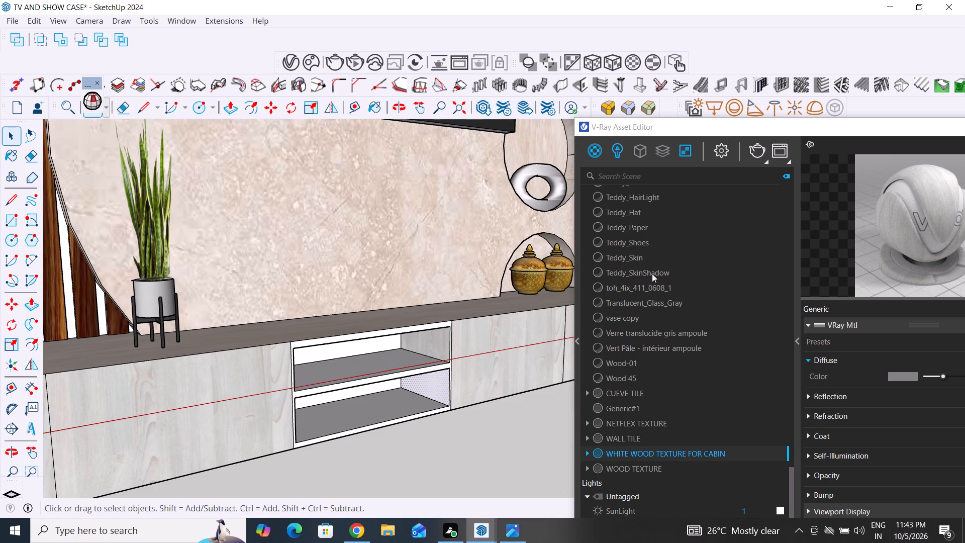
pyautogui.rightClick(657, 456)
pyautogui.click(715, 314)
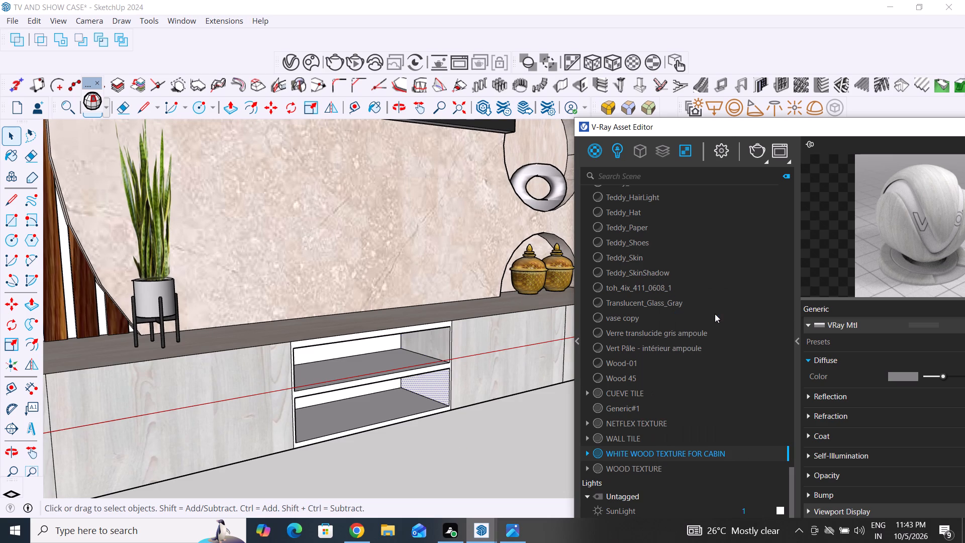
pyautogui.click(617, 64)
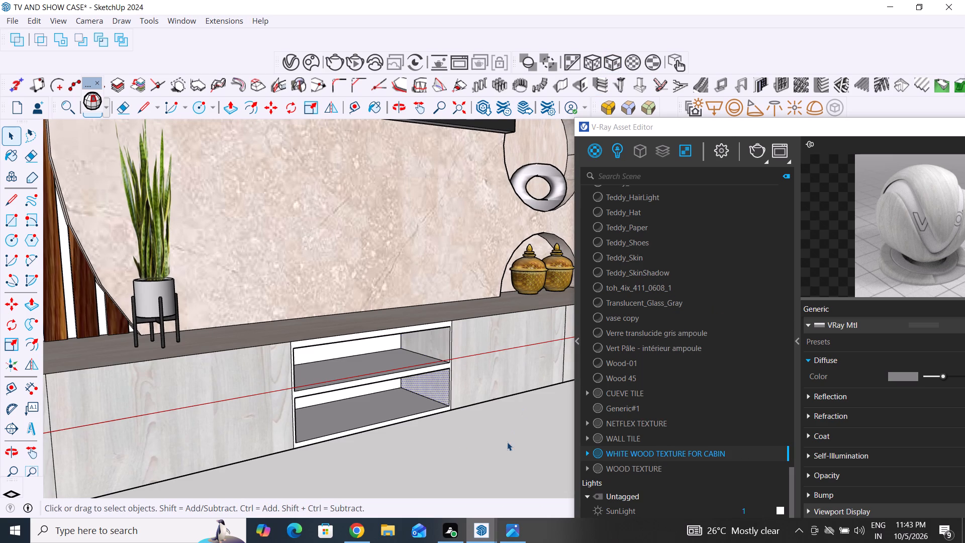
pyautogui.click(507, 442)
# Apply WHITE WOOD TEXTURE FOR CABIN with fitted tri-planar projection to the back face of the upper open shelf compartment.
pyautogui.moveTo(514, 443); pyautogui.dragTo(402, 418, button='middle')
pyautogui.scroll(3, 311, 376)
pyautogui.moveTo(346, 462); pyautogui.dragTo(282, 490, button='middle')
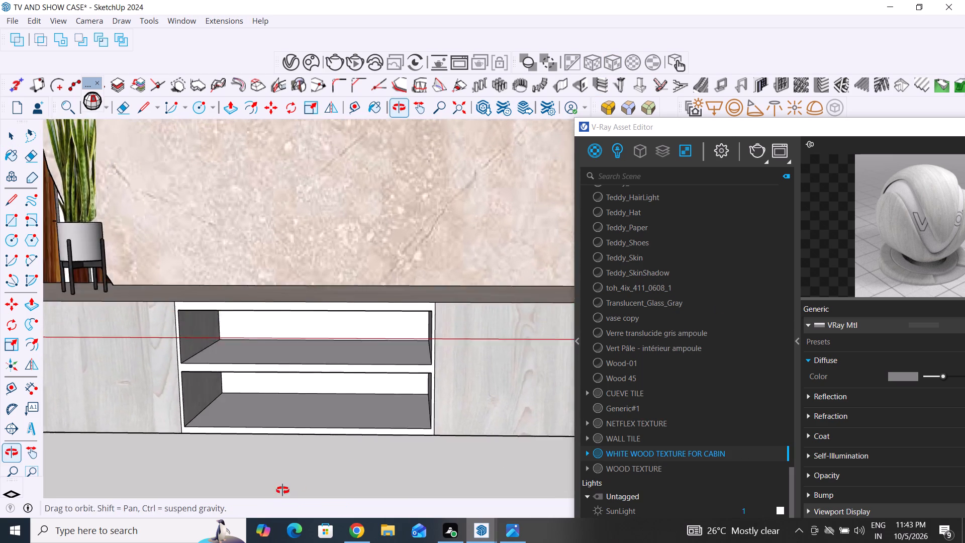
pyautogui.moveTo(282, 490); pyautogui.dragTo(276, 492, button='middle')
pyautogui.scroll(3, 330, 317)
pyautogui.moveTo(341, 301); pyautogui.dragTo(343, 260, button='middle')
pyautogui.click(334, 314)
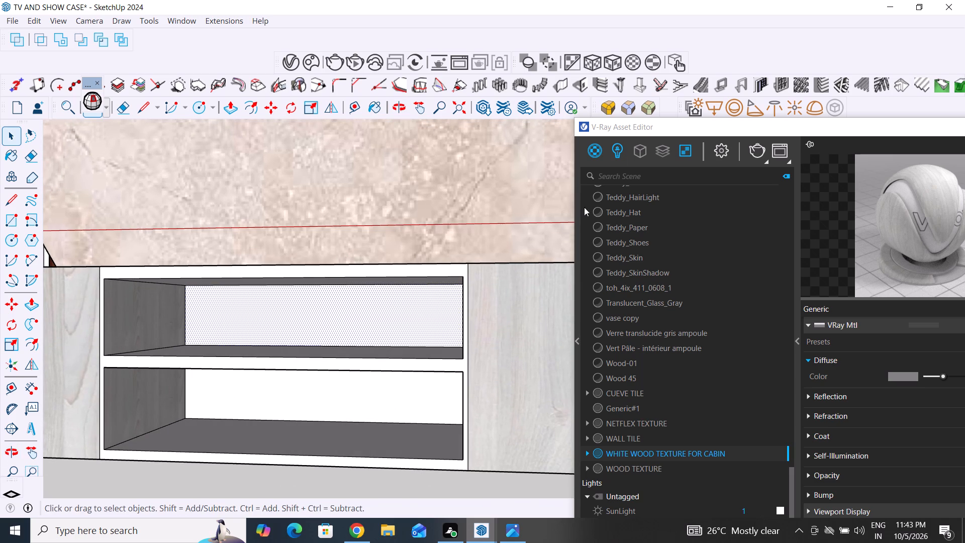
pyautogui.rightClick(650, 451)
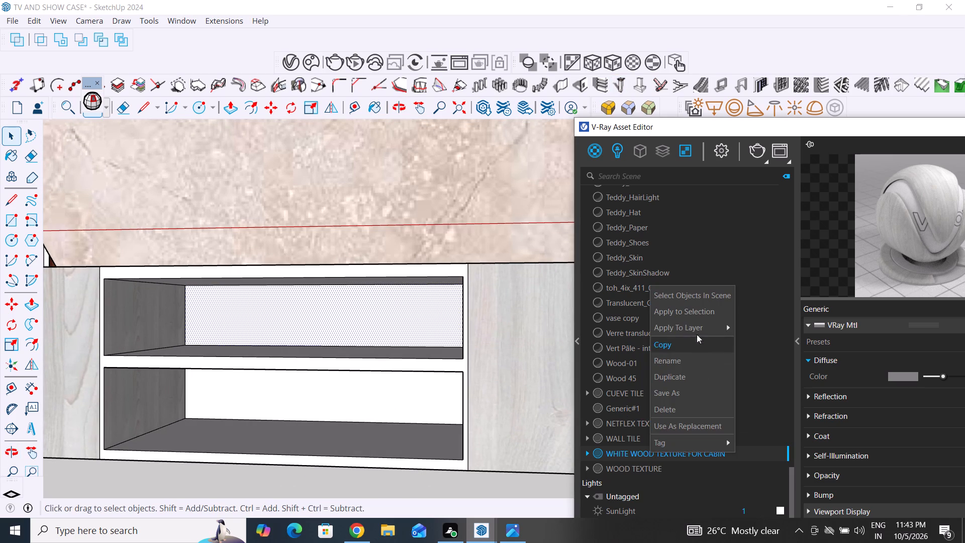
pyautogui.click(704, 311)
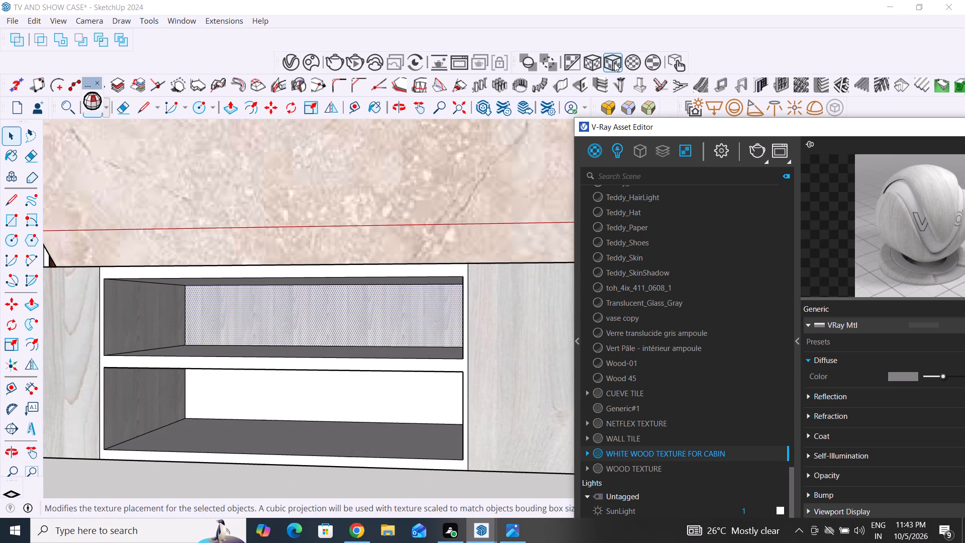
pyautogui.click(614, 63)
# Apply WHITE WOOD TEXTURE FOR CABIN with fitted tri-planar projection to the ceiling face of the upper open shelf compartment.
pyautogui.moveTo(417, 296); pyautogui.dragTo(374, 197, button='middle')
pyautogui.click(356, 224)
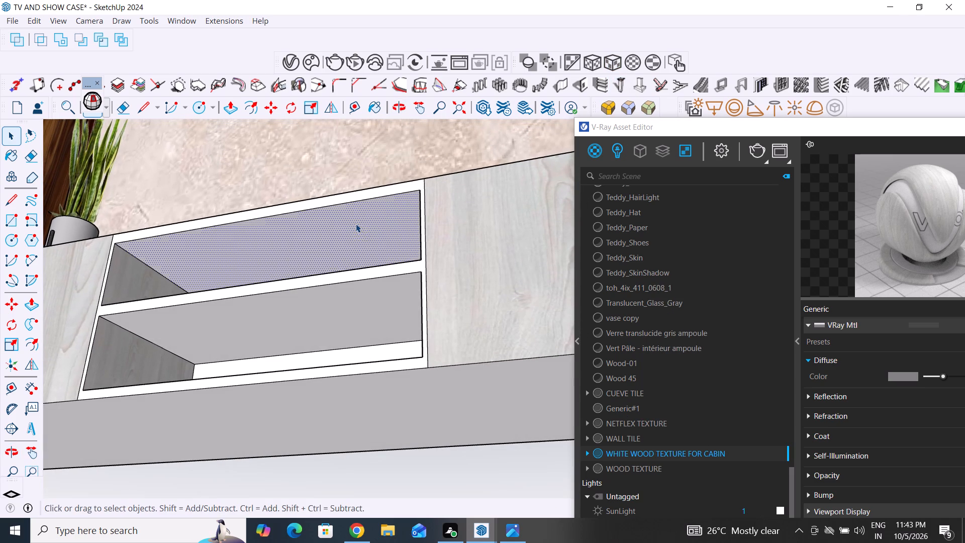
pyautogui.rightClick(654, 457)
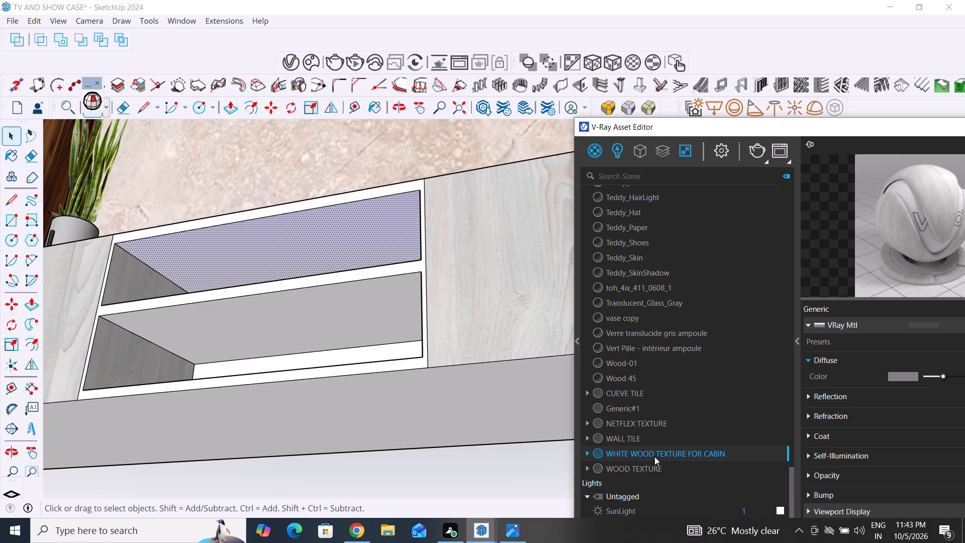
pyautogui.click(710, 315)
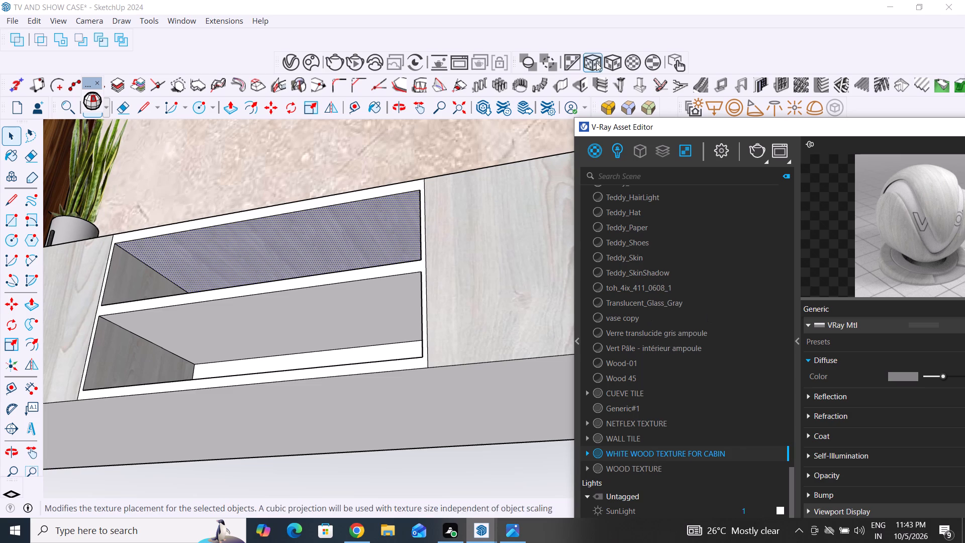
pyautogui.click(616, 66)
# Apply WHITE WOOD TEXTURE FOR CABIN with fitted tri-planar projection to the ceiling face of the lower open shelf compartment.
pyautogui.scroll(-3, 416, 302)
pyautogui.moveTo(400, 313); pyautogui.dragTo(386, 298, button='middle')
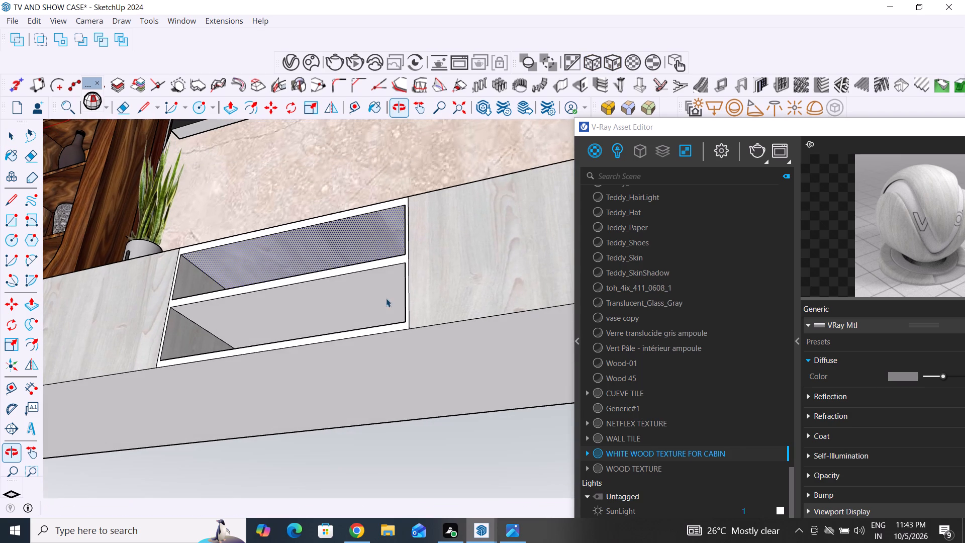
pyautogui.click(368, 288)
pyautogui.rightClick(681, 454)
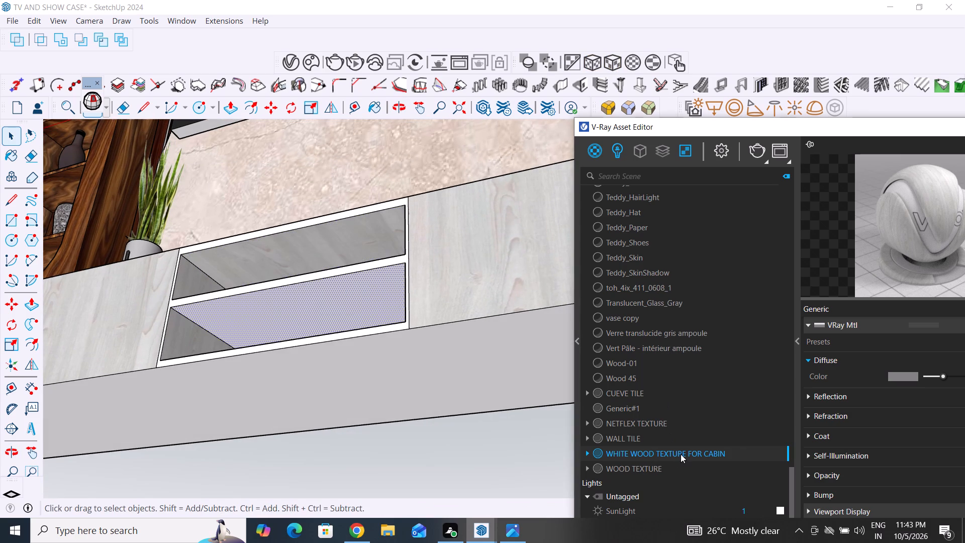
pyautogui.click(753, 313)
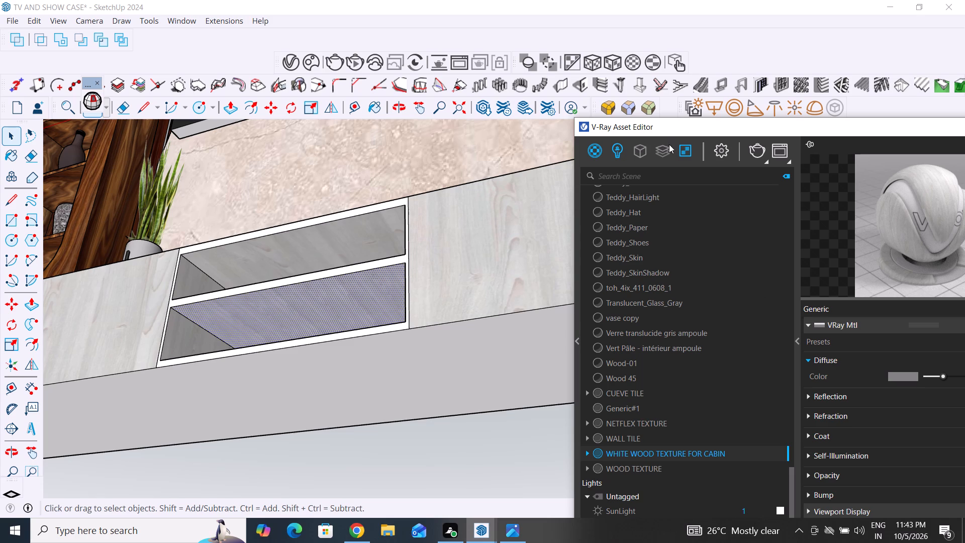
pyautogui.click(612, 59)
# Apply WHITE WOOD TEXTURE FOR CABIN with fitted tri-planar projection to the floor face of the lower open shelf compartment.
pyautogui.moveTo(329, 303); pyautogui.dragTo(408, 465, button='middle')
pyautogui.scroll(-4, 419, 337)
pyautogui.moveTo(417, 392); pyautogui.dragTo(409, 431, button='middle')
pyautogui.scroll(4, 409, 439)
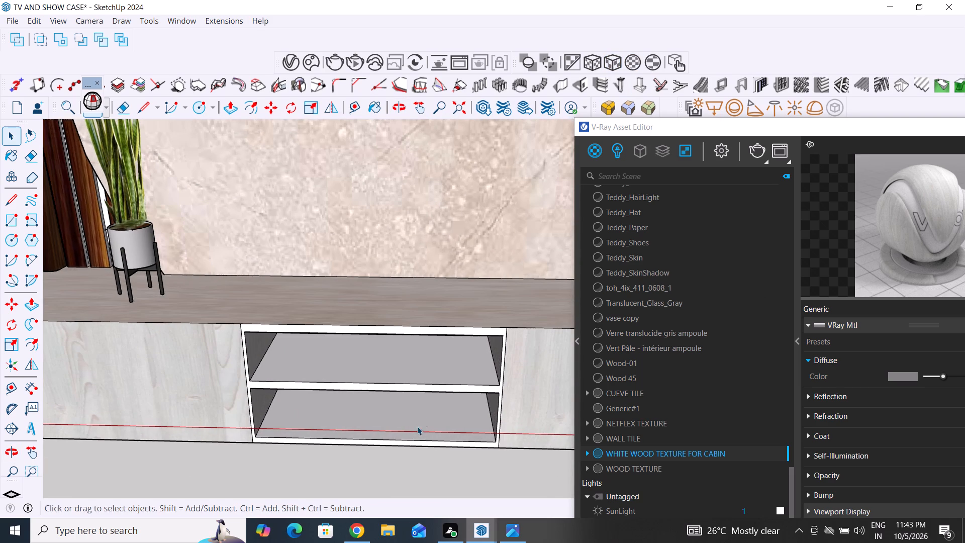
pyautogui.click(428, 411)
pyautogui.rightClick(650, 451)
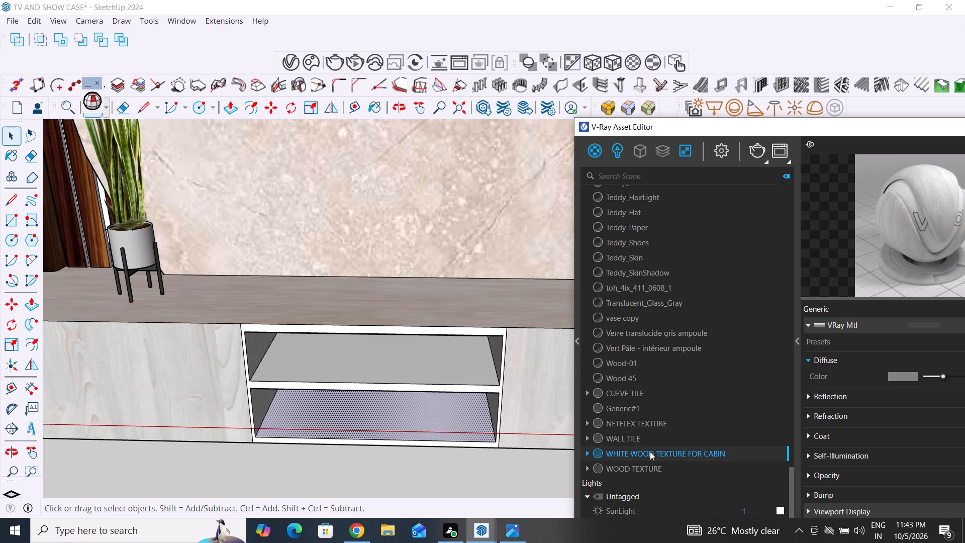
pyautogui.click(704, 312)
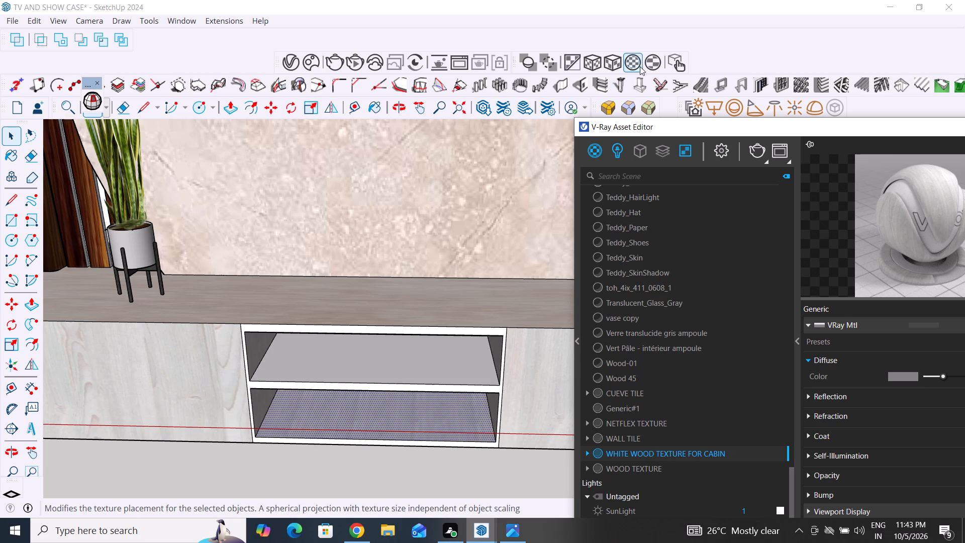
pyautogui.click(612, 63)
# Apply WHITE WOOD TEXTURE FOR CABIN with fitted tri-planar projection to the floor face of the upper open shelf compartment.
pyautogui.click(415, 369)
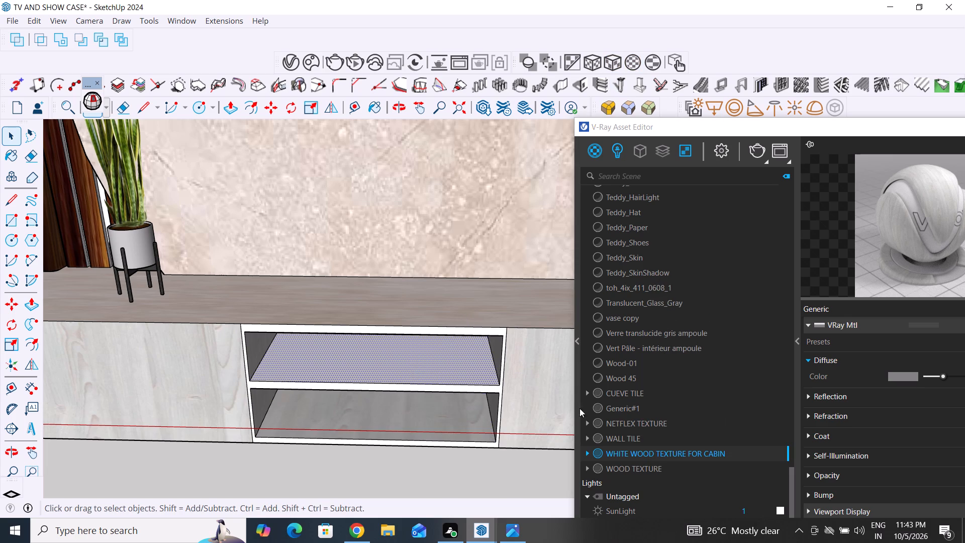
pyautogui.rightClick(670, 454)
pyautogui.click(724, 313)
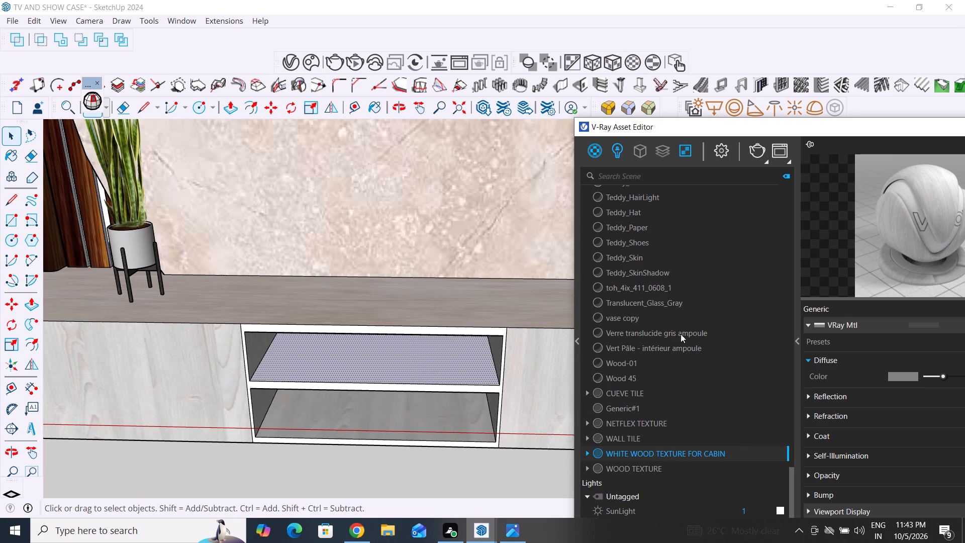
pyautogui.click(611, 63)
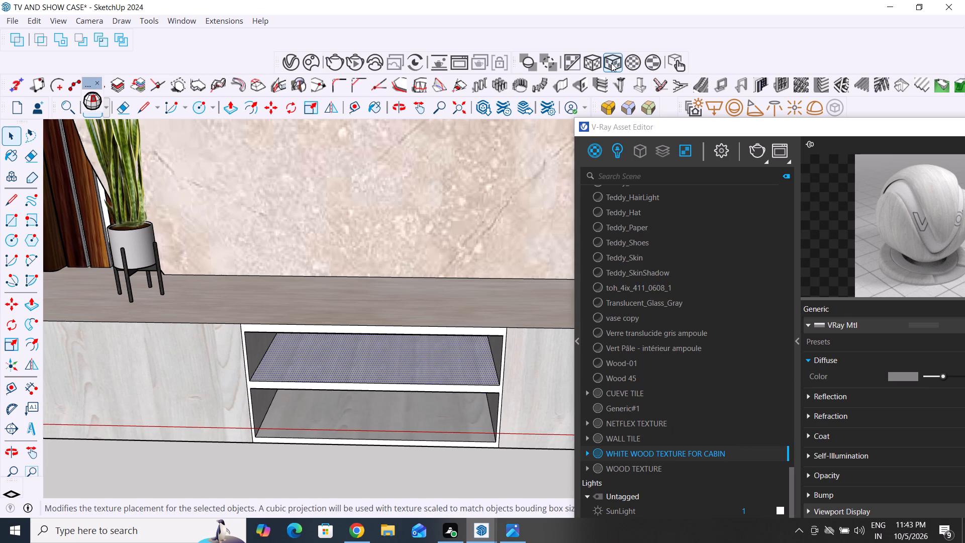
# Apply WHITE WOOD TEXTURE FOR CABIN with fitted tri-planar projection to the front frame face around both open shelf compartments.
pyautogui.moveTo(367, 441); pyautogui.dragTo(240, 313, button='middle')
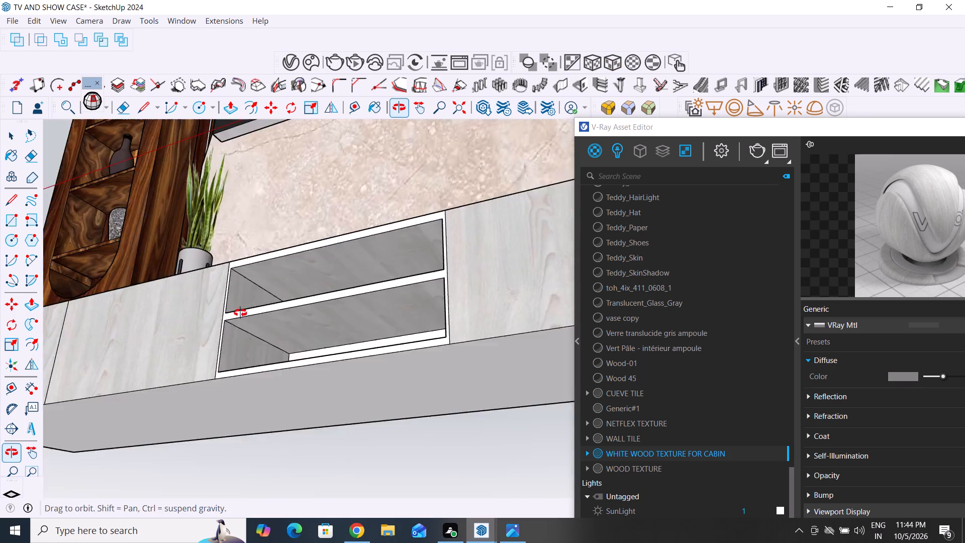
pyautogui.moveTo(240, 313); pyautogui.dragTo(417, 408, button='middle')
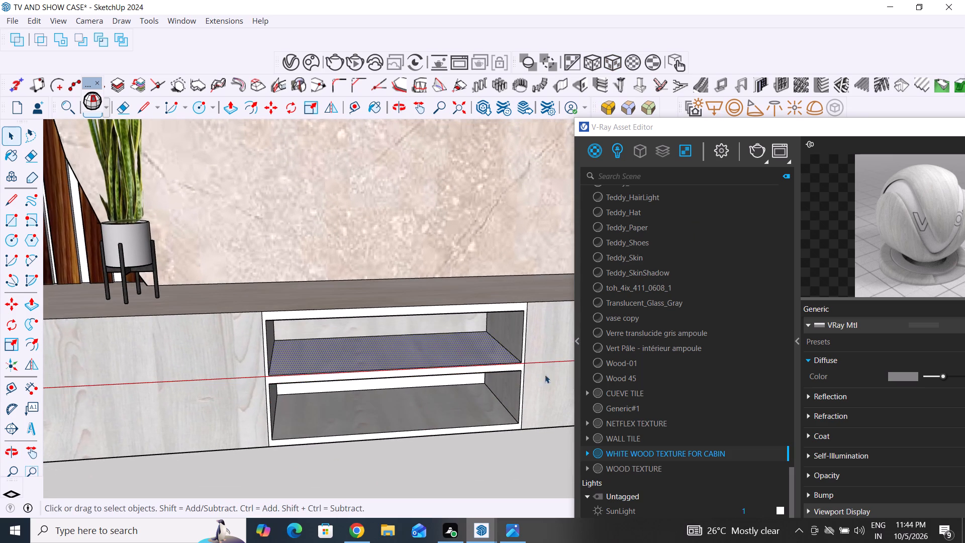
pyautogui.scroll(7, 552, 365)
pyautogui.click(417, 254)
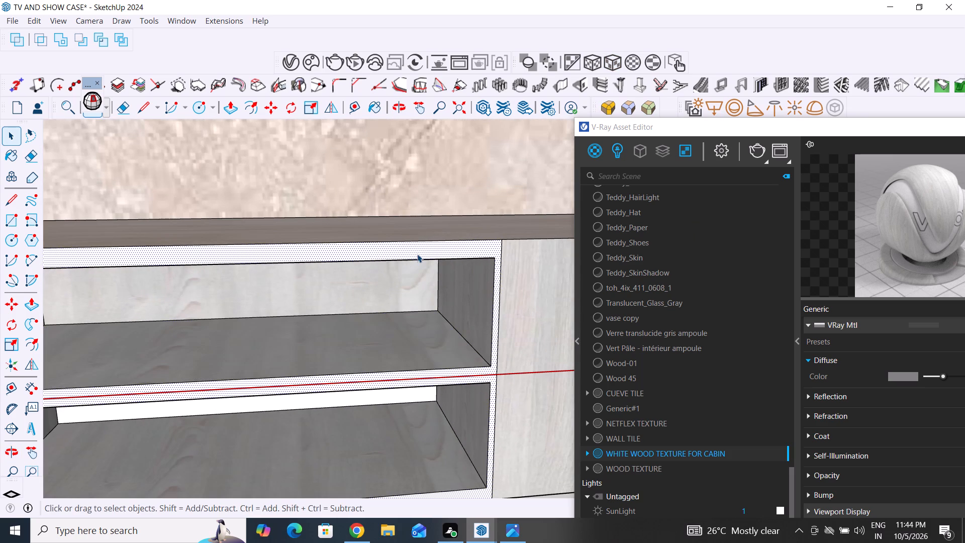
pyautogui.rightClick(652, 455)
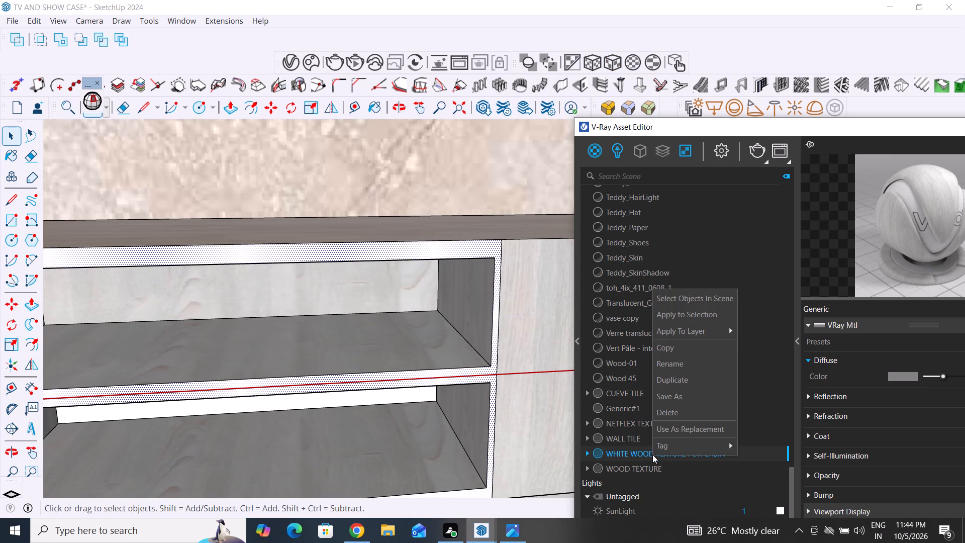
pyautogui.click(681, 321)
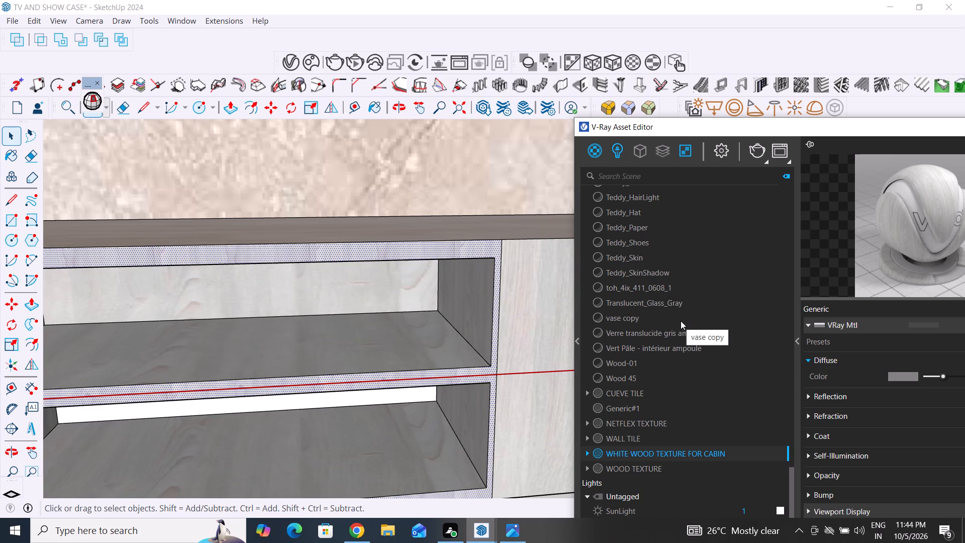
pyautogui.click(616, 62)
pyautogui.scroll(-5, 499, 304)
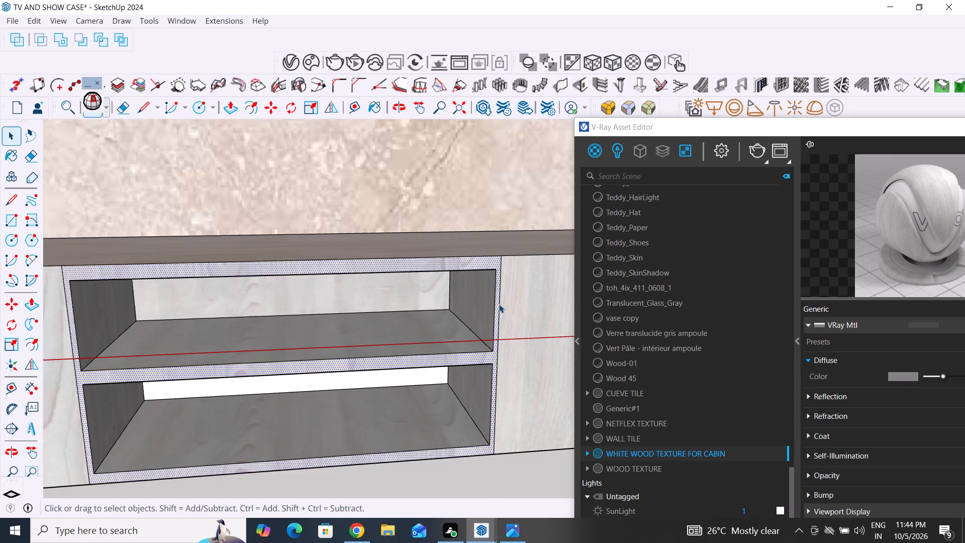
pyautogui.scroll(-5, 499, 304)
pyautogui.click(340, 448)
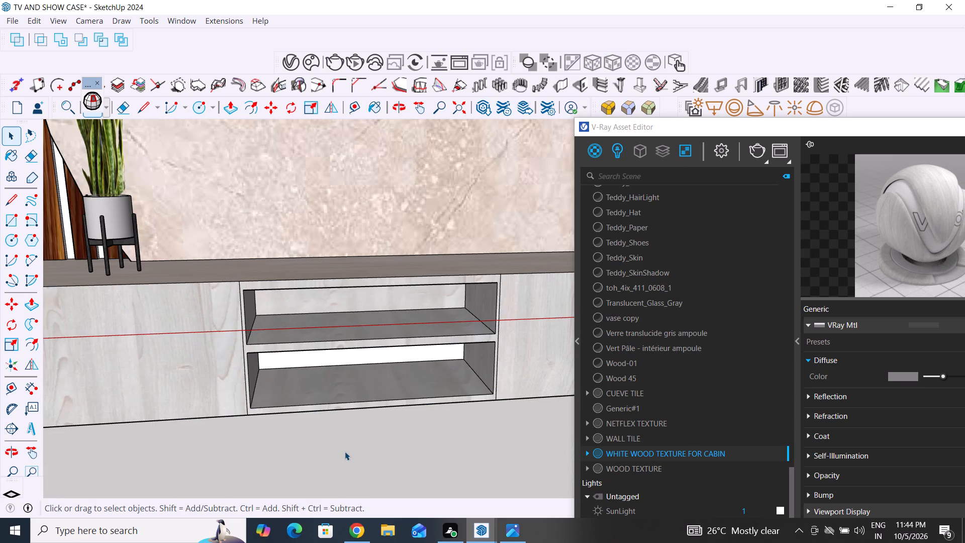
# Apply WHITE WOOD TEXTURE FOR CABIN with fitted tri-planar projection to the top surface of the TV console.
pyautogui.scroll(-10, 345, 453)
pyautogui.moveTo(291, 487); pyautogui.dragTo(419, 522, button='middle')
pyautogui.scroll(-1, 307, 492)
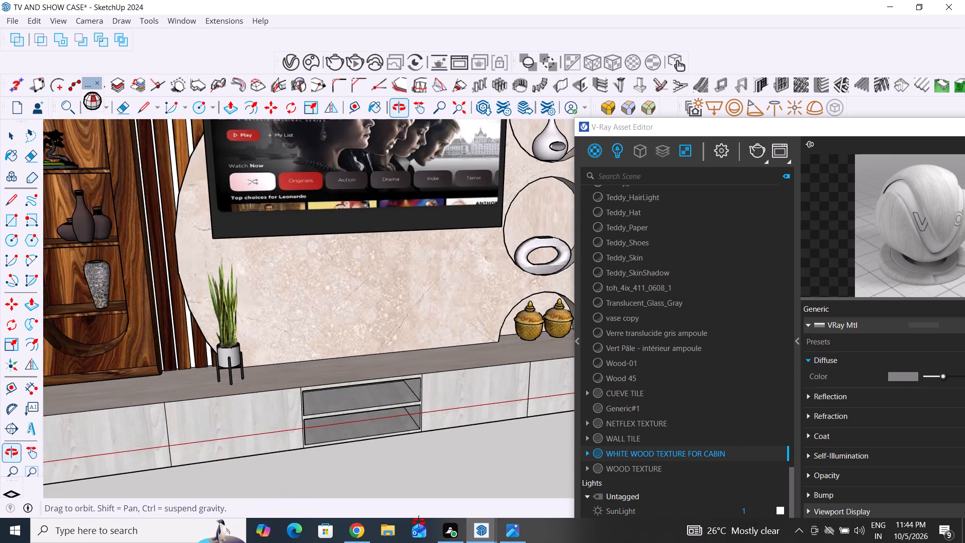
pyautogui.moveTo(419, 522); pyautogui.dragTo(430, 528, button='middle')
pyautogui.scroll(-3, 392, 410)
pyautogui.moveTo(388, 434); pyautogui.dragTo(348, 508, button='middle')
pyautogui.click(442, 353)
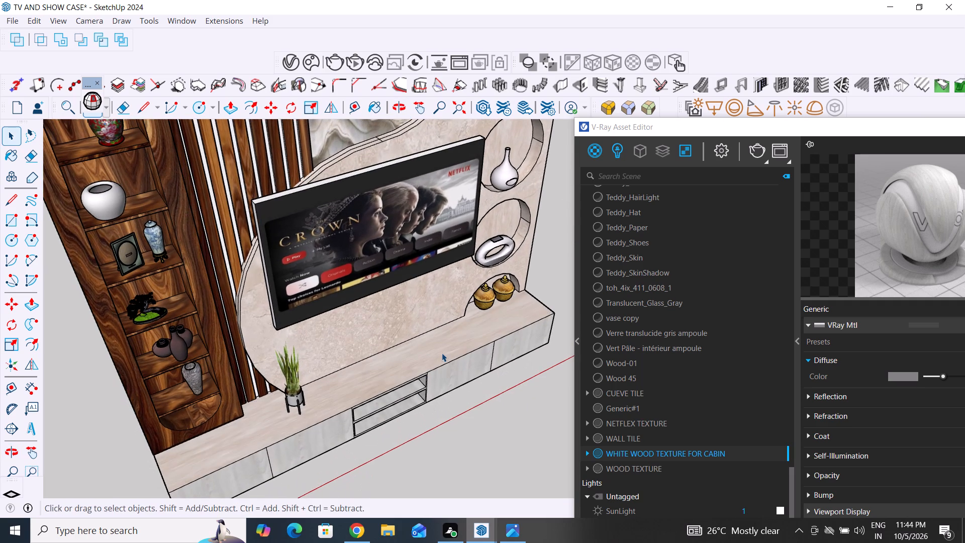
pyautogui.rightClick(706, 451)
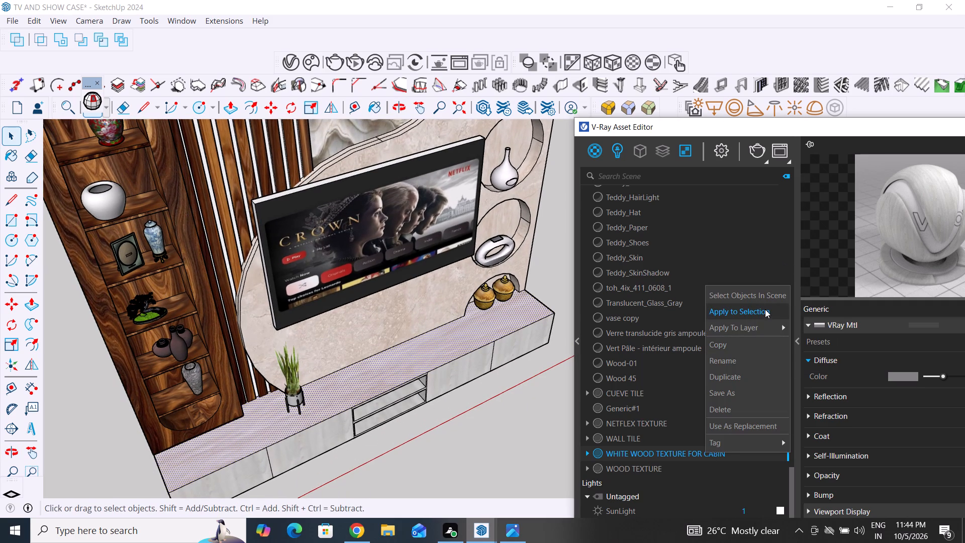
pyautogui.click(765, 309)
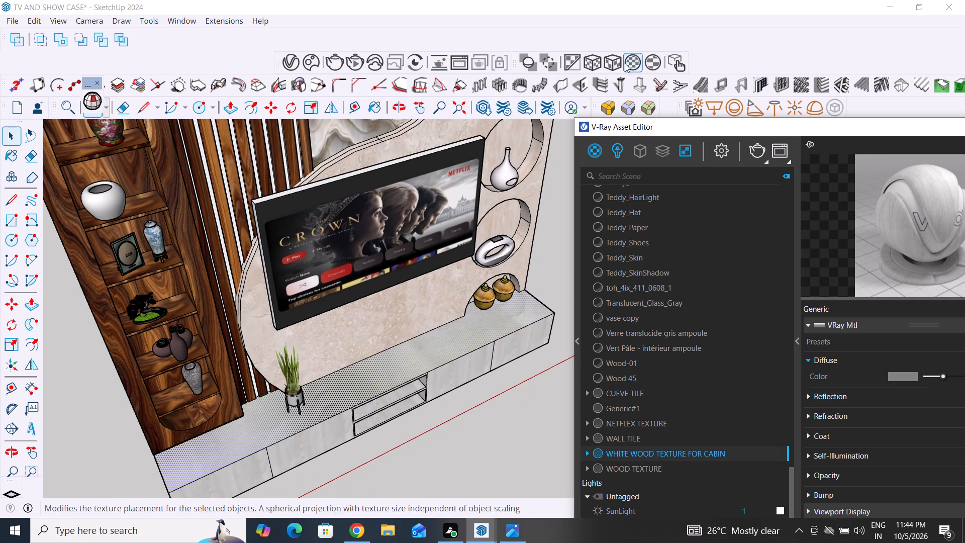
pyautogui.click(612, 63)
pyautogui.click(491, 447)
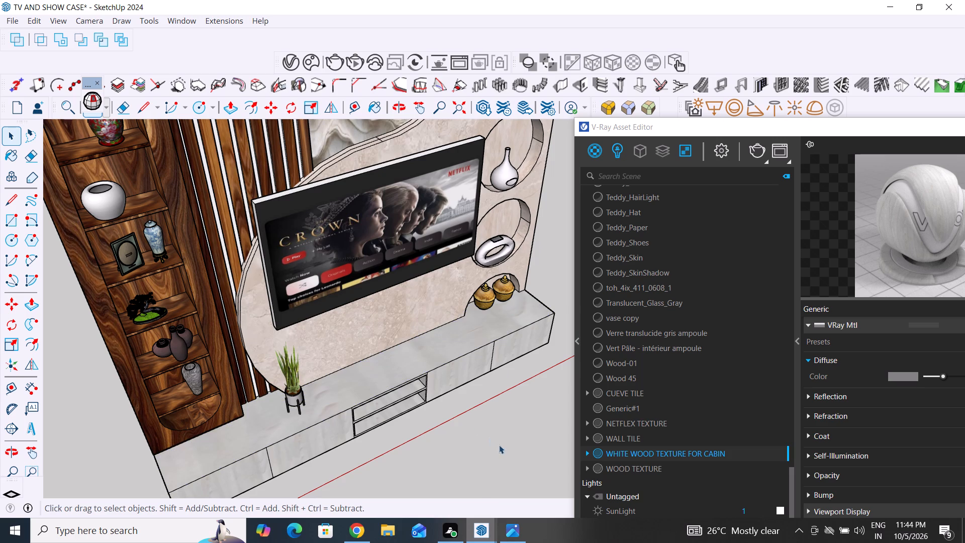
pyautogui.click(499, 445)
# Reapply WHITE WOOD TEXTURE FOR CABIN and its fitted tri-planar projection to the TV console's top surface.
pyautogui.moveTo(506, 418); pyautogui.dragTo(410, 515, button='middle')
pyautogui.scroll(4, 418, 404)
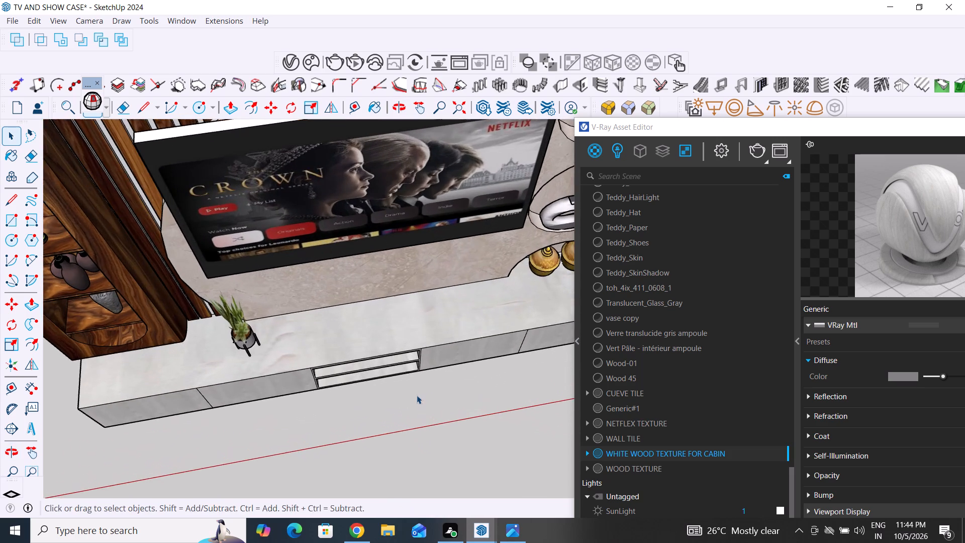
pyautogui.moveTo(427, 403); pyautogui.dragTo(491, 406, button='middle')
pyautogui.click(388, 327)
pyautogui.moveTo(405, 436); pyautogui.dragTo(338, 402, button='middle')
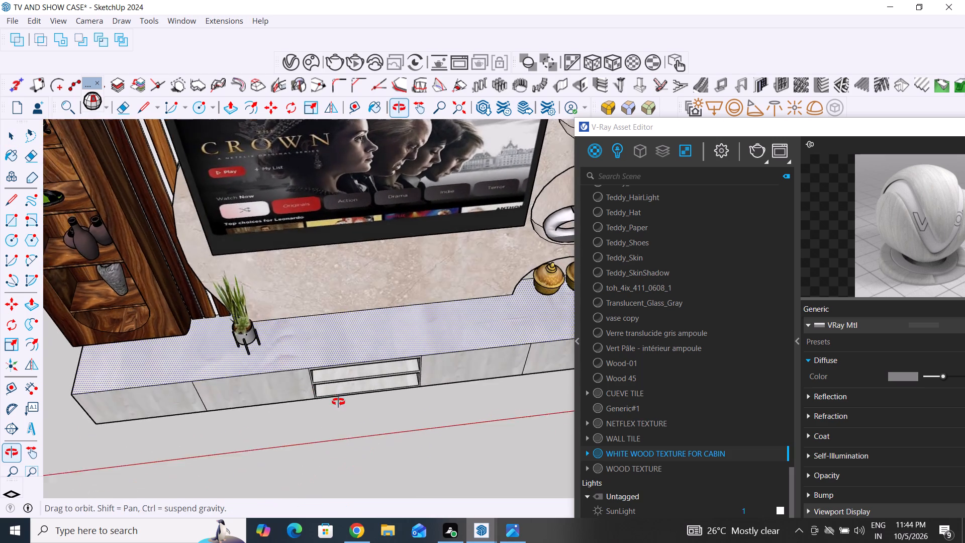
pyautogui.moveTo(338, 402); pyautogui.dragTo(367, 423, button='middle')
pyautogui.rightClick(637, 454)
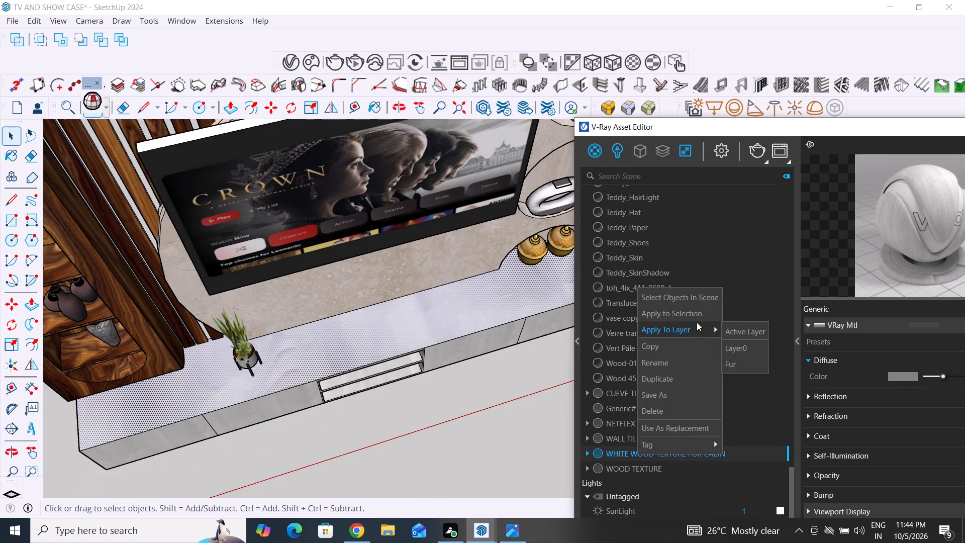
pyautogui.click(699, 313)
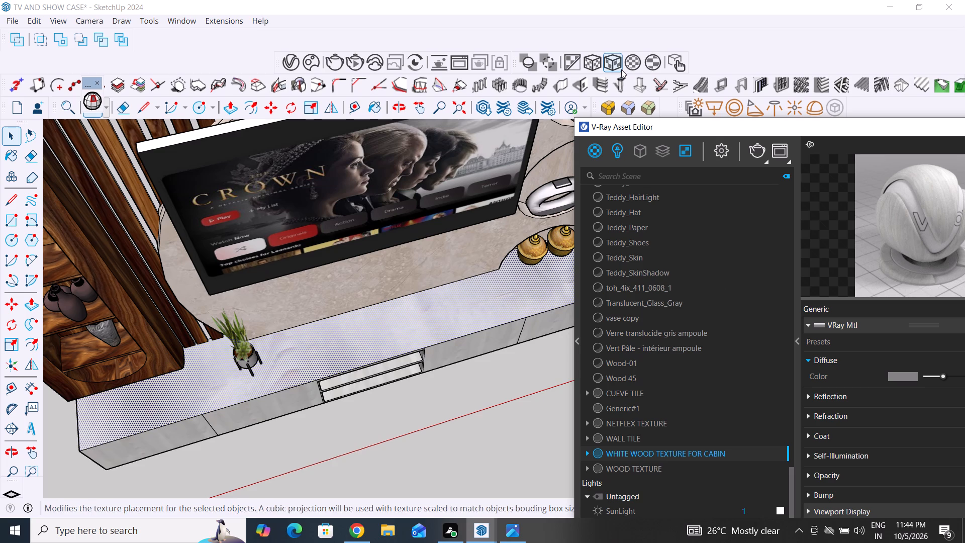
pyautogui.click(619, 68)
pyautogui.click(447, 394)
# Examine the whole TV wall, showcase and console from several angles to check the applied materials.
pyautogui.scroll(-5, 430, 434)
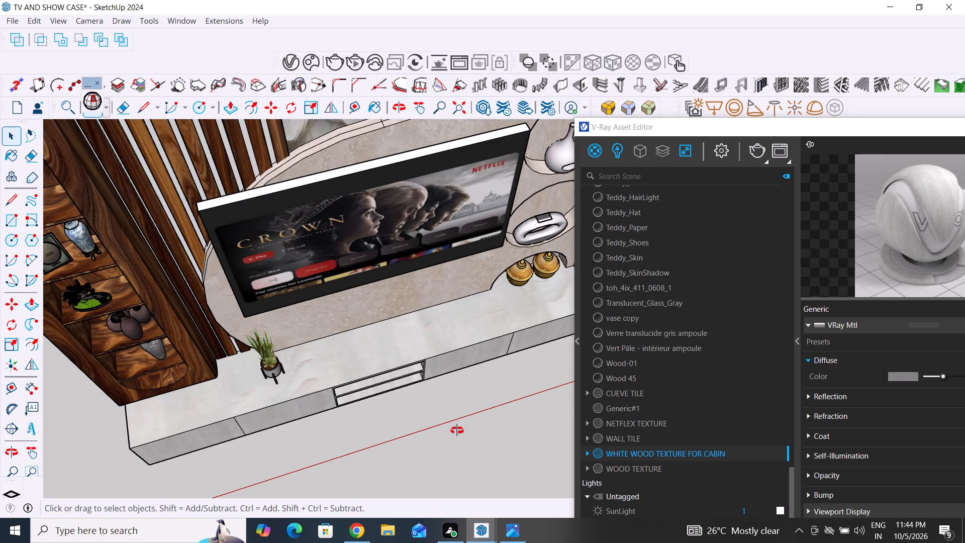
pyautogui.moveTo(457, 431); pyautogui.dragTo(406, 340, button='middle')
pyautogui.scroll(-6, 397, 363)
pyautogui.moveTo(343, 454); pyautogui.dragTo(521, 524, button='middle')
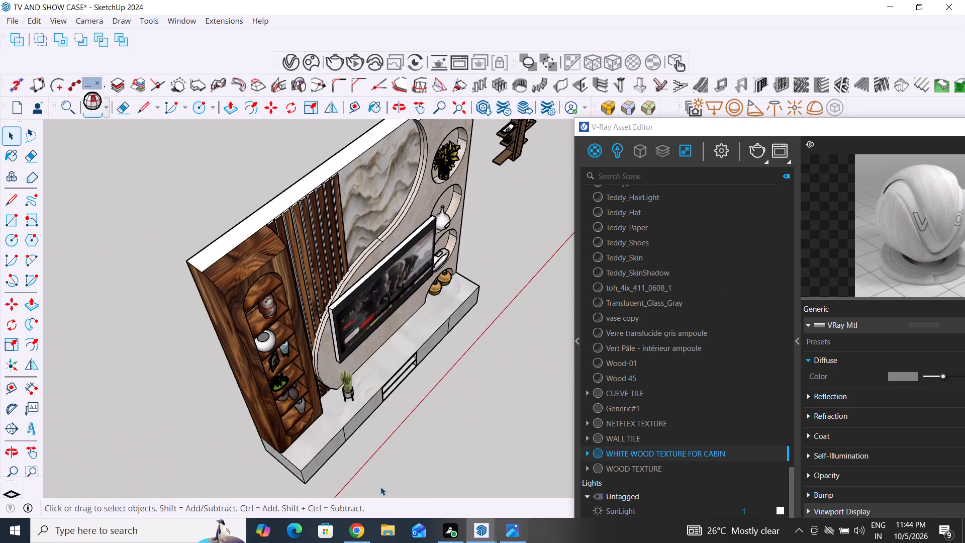
pyautogui.moveTo(413, 465); pyautogui.dragTo(264, 402, button='middle')
pyautogui.scroll(-9, 219, 402)
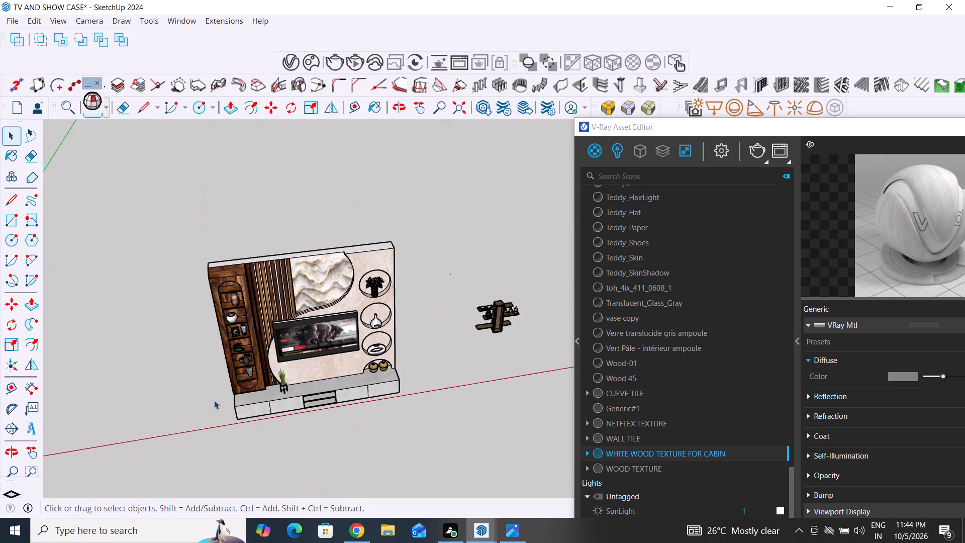
pyautogui.moveTo(342, 365); pyautogui.dragTo(219, 364, button='middle')
pyautogui.click(349, 426)
pyautogui.moveTo(344, 407); pyautogui.dragTo(454, 332, button='middle')
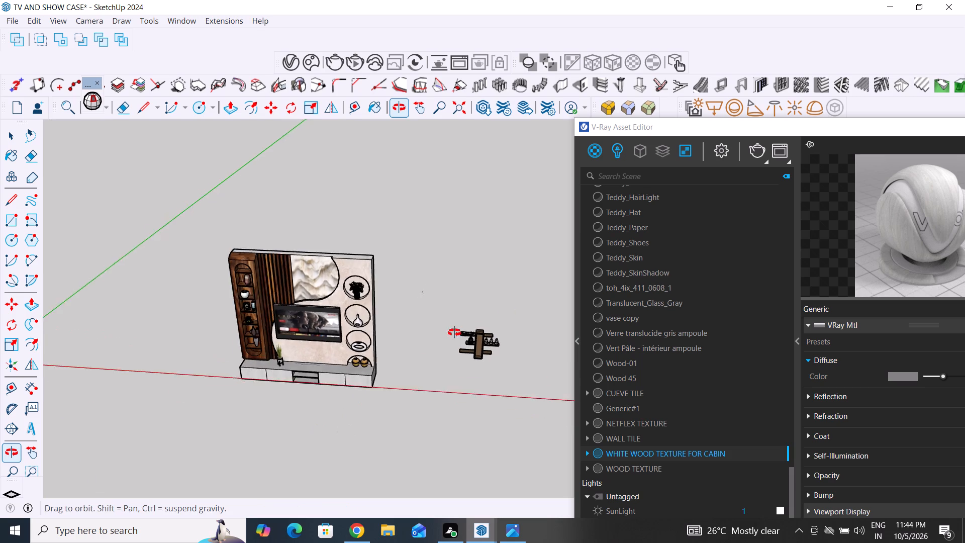
pyautogui.moveTo(454, 332); pyautogui.dragTo(515, 310, button='middle')
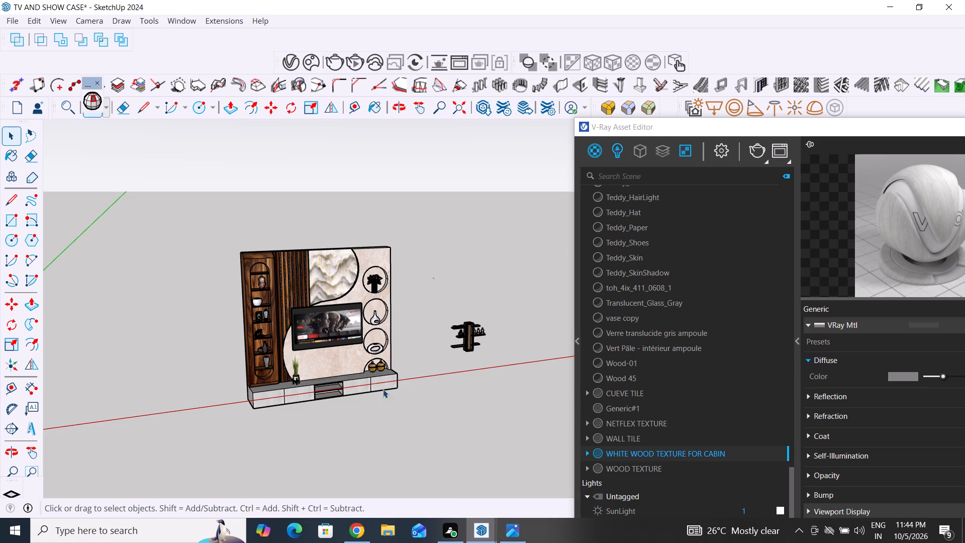
pyautogui.scroll(-3, 422, 414)
pyautogui.moveTo(435, 414); pyautogui.dragTo(489, 486, button='middle')
pyautogui.scroll(3, 389, 410)
pyautogui.moveTo(414, 387); pyautogui.dragTo(401, 415, button='middle')
pyautogui.scroll(-1, 401, 415)
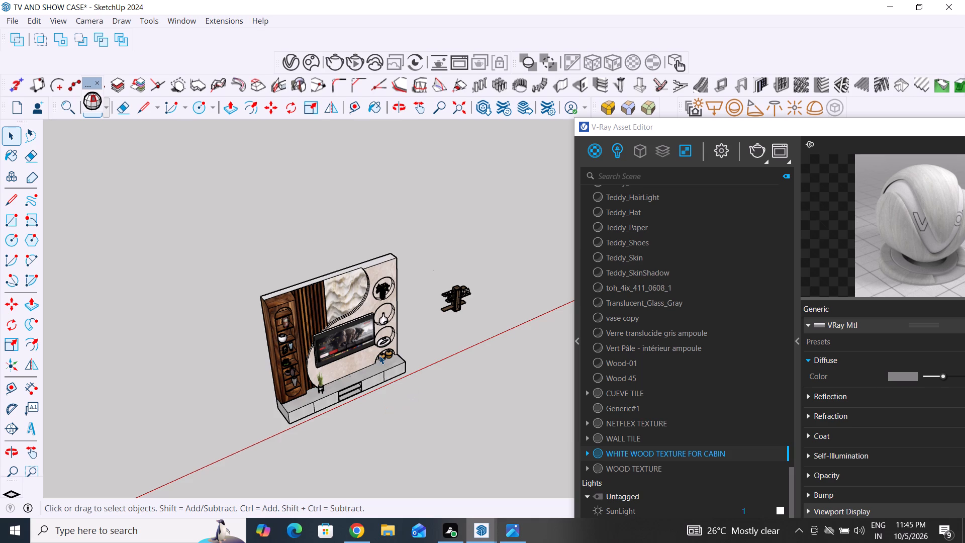
pyautogui.scroll(2, 379, 355)
pyautogui.scroll(3, 387, 413)
pyautogui.moveTo(382, 410); pyautogui.dragTo(514, 360, button='middle')
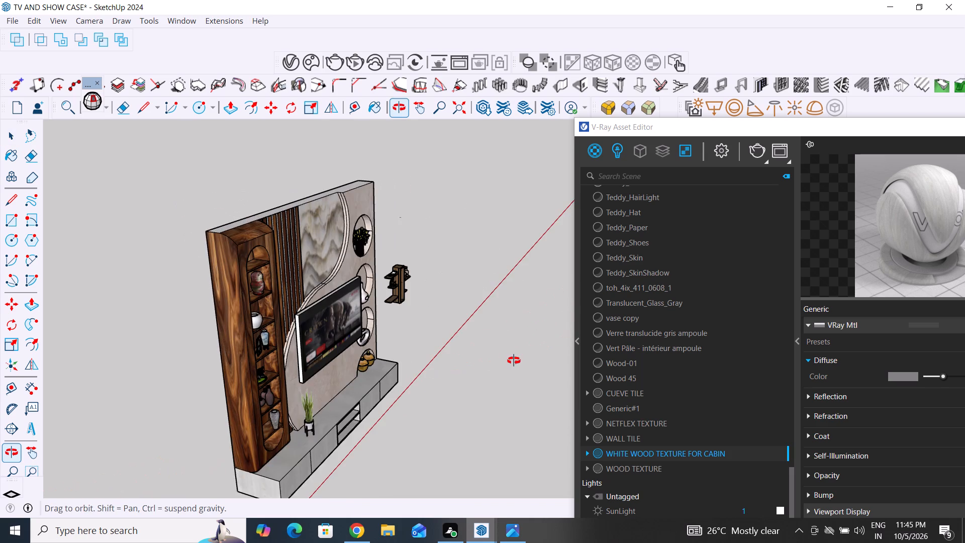
# Examine the front, sides and back of the whole TV wall unit to check its applied materials.
pyautogui.moveTo(514, 360); pyautogui.dragTo(390, 371, button='middle')
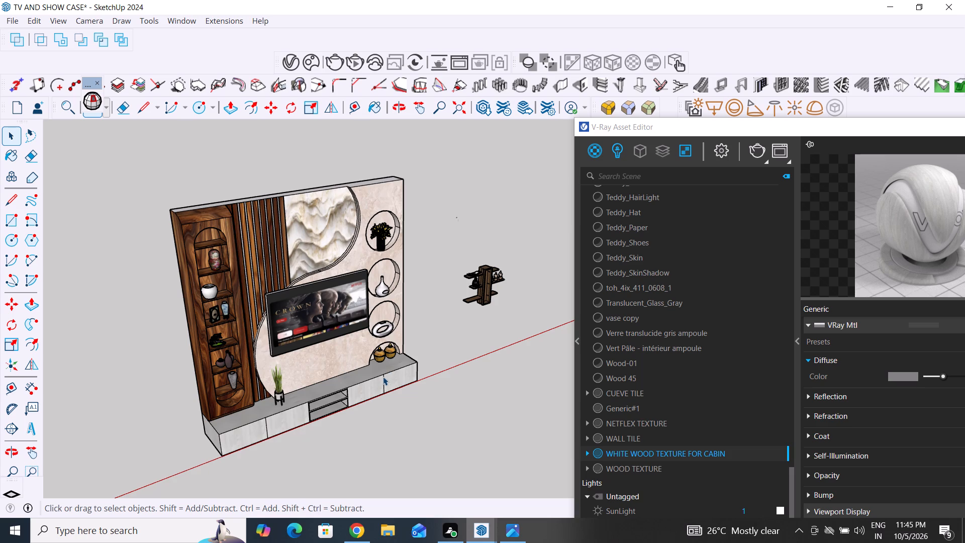
pyautogui.scroll(-4, 438, 433)
pyautogui.moveTo(455, 433); pyautogui.dragTo(433, 419, button='middle')
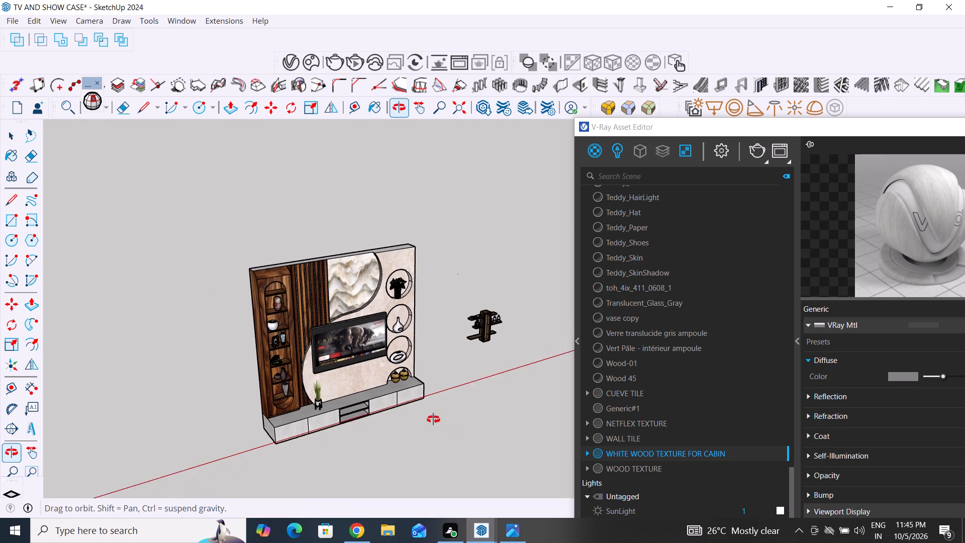
pyautogui.moveTo(433, 419); pyautogui.dragTo(496, 440, button='middle')
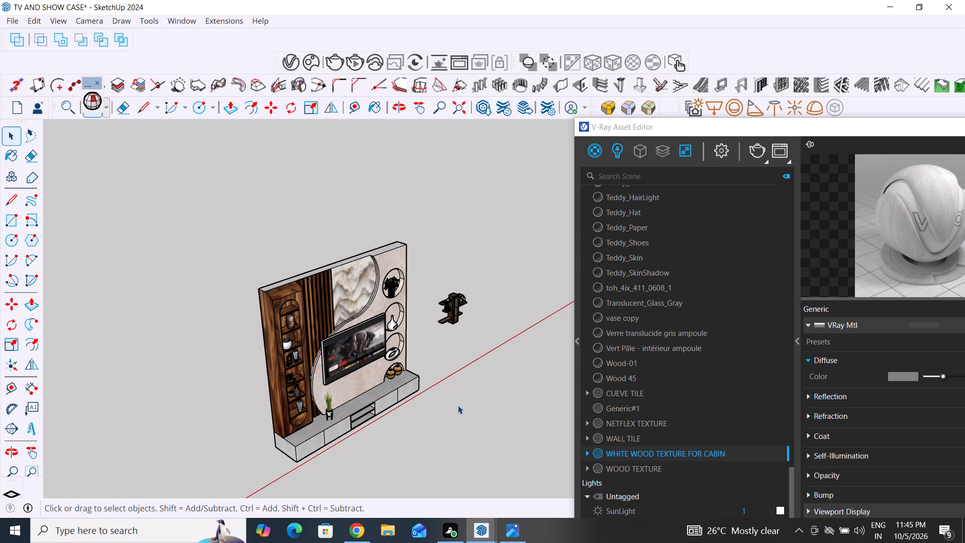
pyautogui.scroll(-2, 414, 226)
pyautogui.moveTo(436, 320); pyautogui.dragTo(282, 343, button='middle')
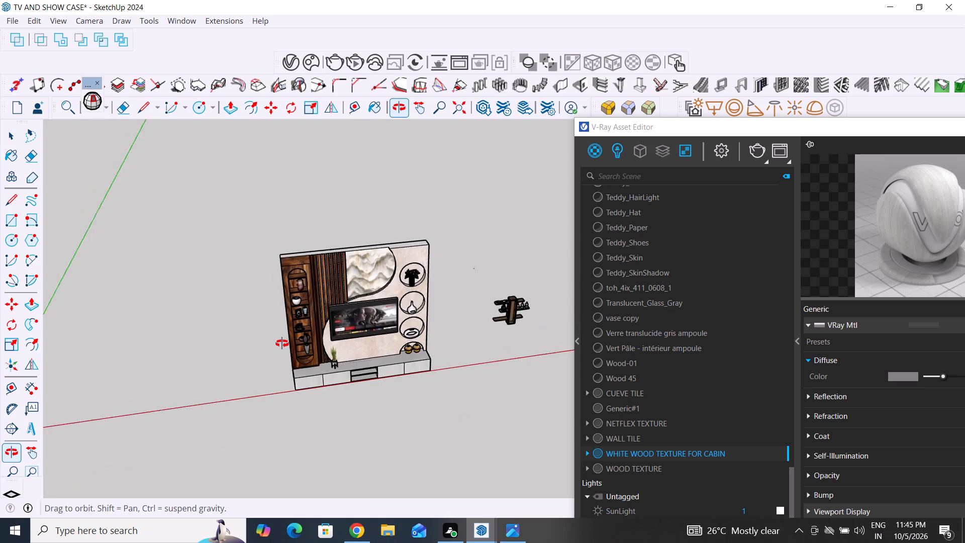
pyautogui.moveTo(282, 343); pyautogui.dragTo(283, 343, button='middle')
pyautogui.moveTo(436, 337); pyautogui.dragTo(294, 341, button='middle')
pyautogui.scroll(3, 448, 363)
pyautogui.moveTo(458, 368); pyautogui.dragTo(279, 356, button='middle')
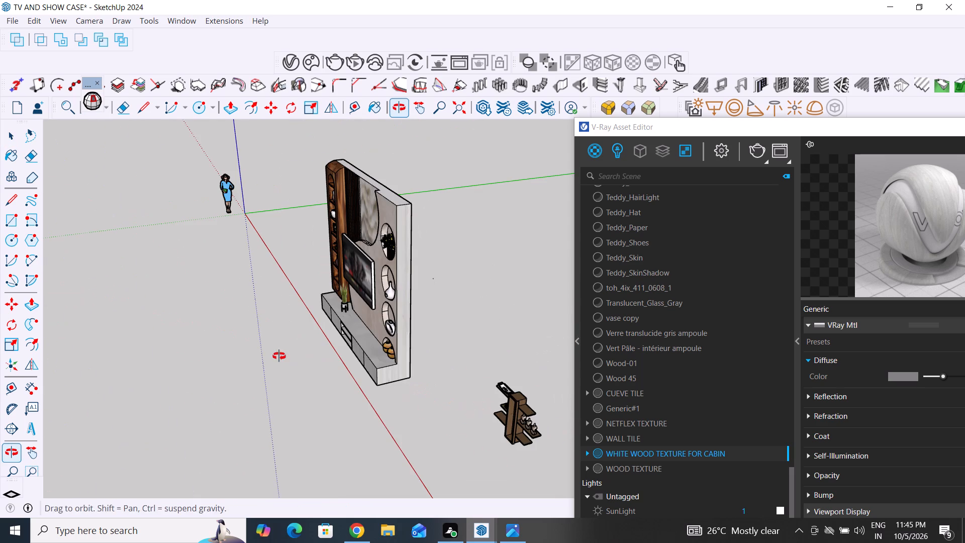
pyautogui.moveTo(279, 356); pyautogui.dragTo(279, 355, button='middle')
pyautogui.scroll(4, 463, 414)
pyautogui.moveTo(458, 355); pyautogui.dragTo(266, 367, button='middle')
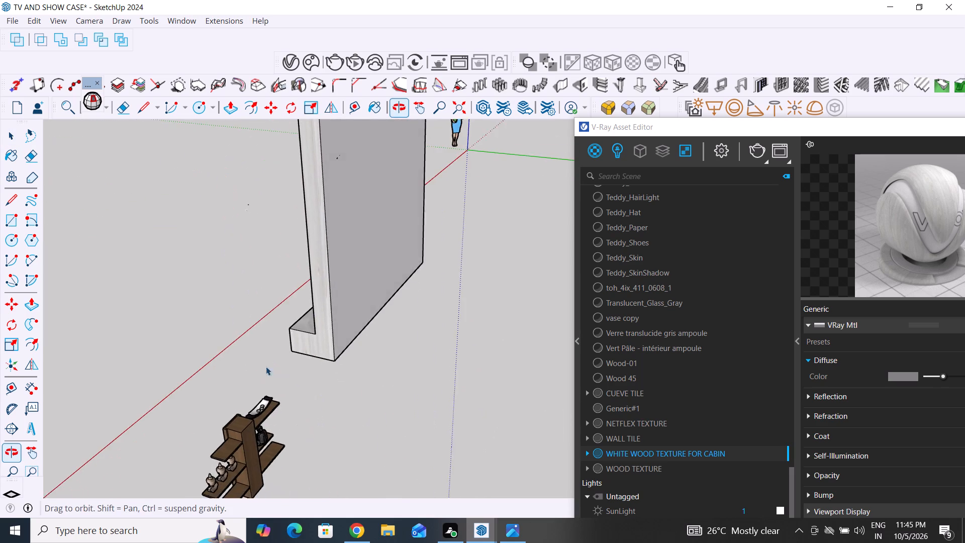
pyautogui.scroll(-5, 283, 408)
pyautogui.moveTo(361, 381); pyautogui.dragTo(534, 417, button='middle')
pyautogui.moveTo(287, 427); pyautogui.dragTo(355, 431, button='middle')
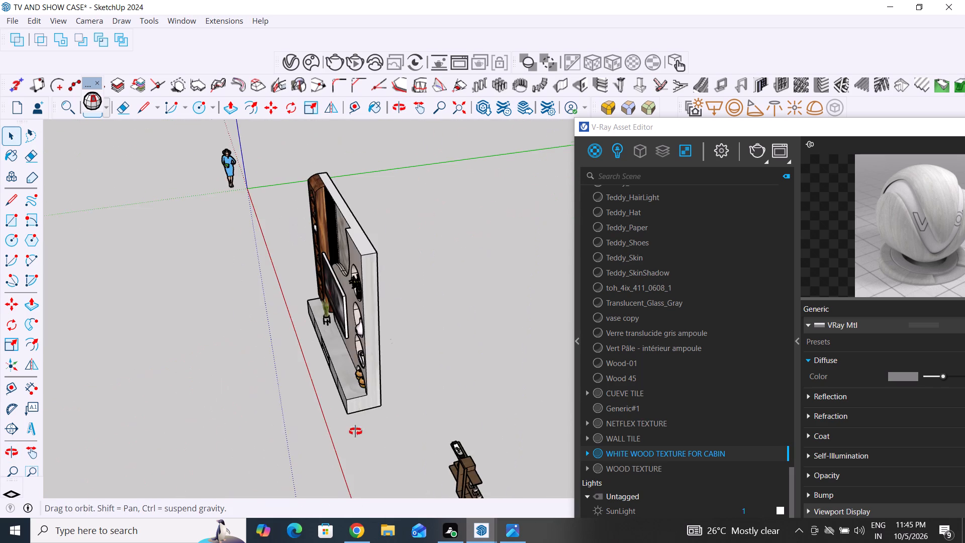
pyautogui.moveTo(355, 431); pyautogui.dragTo(526, 410, button='middle')
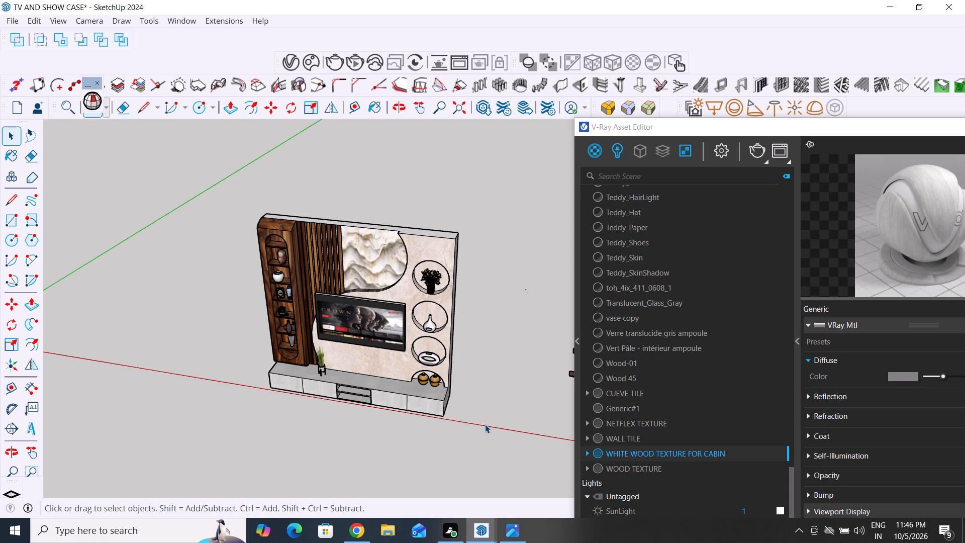
# Examine the console, open shelf compartments, showcase and round niches at closer range from several angles.
pyautogui.moveTo(410, 456); pyautogui.dragTo(534, 414, button='middle')
pyautogui.moveTo(251, 434); pyautogui.dragTo(311, 413, button='middle')
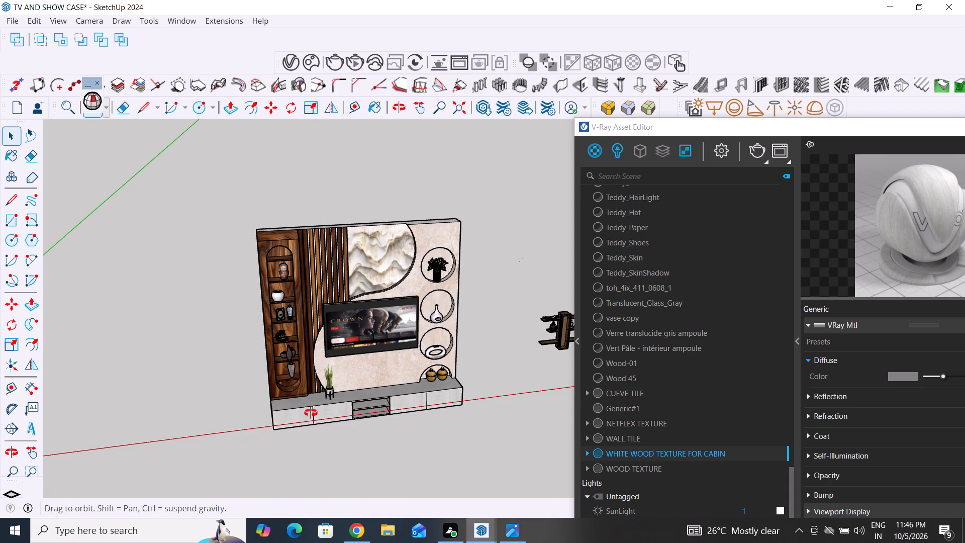
pyautogui.moveTo(311, 413); pyautogui.dragTo(436, 340, button='middle')
pyautogui.scroll(5, 335, 433)
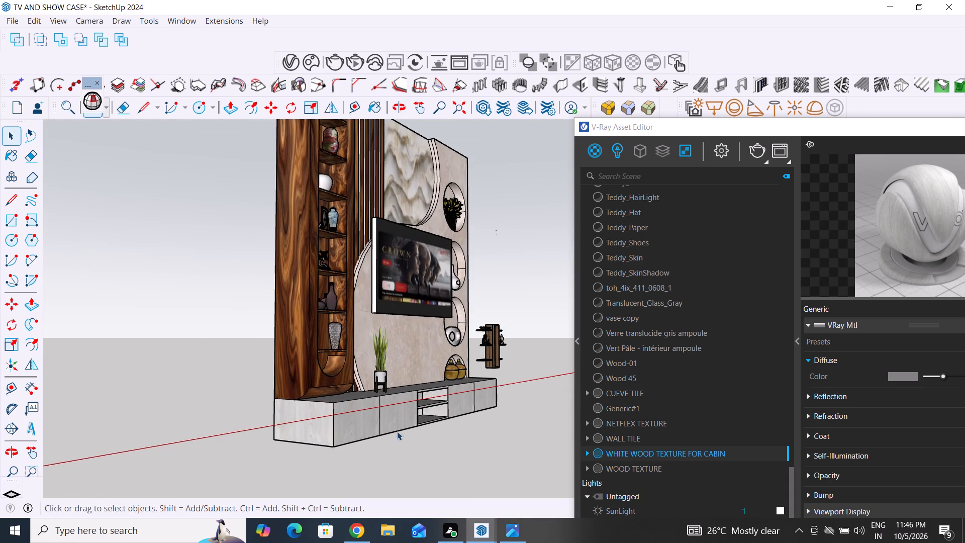
pyautogui.moveTo(420, 435); pyautogui.dragTo(238, 411, button='middle')
pyautogui.scroll(1, 241, 412)
pyautogui.moveTo(370, 375); pyautogui.dragTo(373, 424, button='middle')
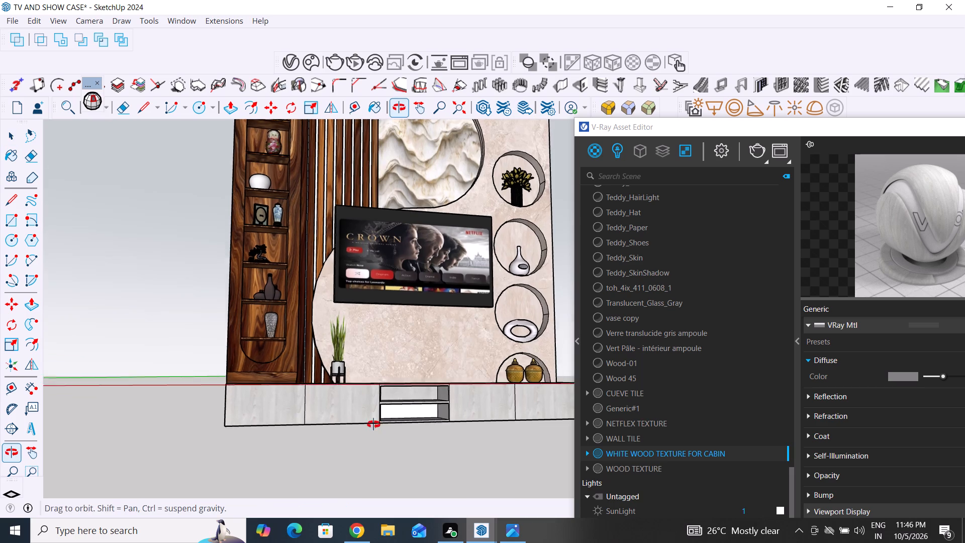
pyautogui.moveTo(373, 424); pyautogui.dragTo(376, 450, button='middle')
pyautogui.scroll(-4, 382, 419)
pyautogui.moveTo(403, 444); pyautogui.dragTo(446, 502, button='middle')
pyautogui.moveTo(418, 400); pyautogui.dragTo(451, 449, button='middle')
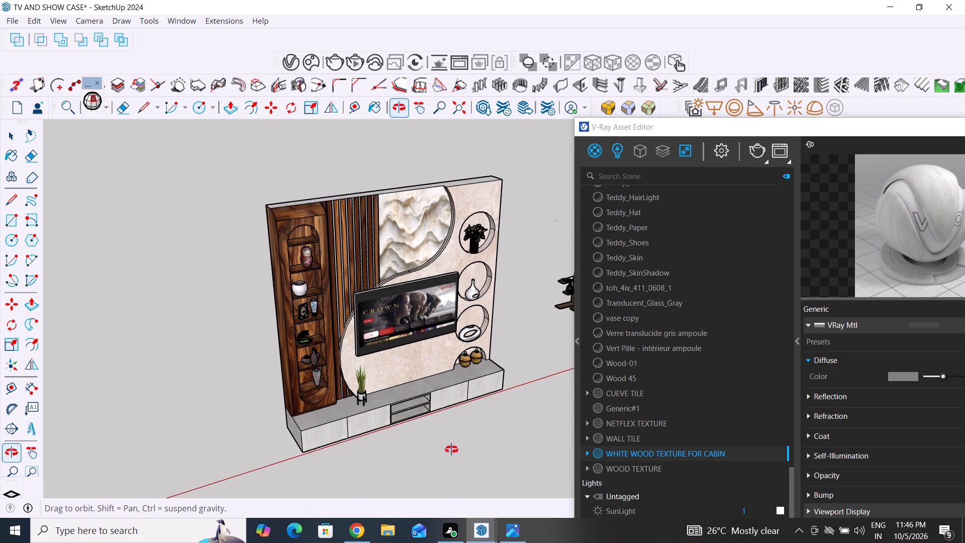
pyautogui.moveTo(451, 449); pyautogui.dragTo(459, 469, button='middle')
pyautogui.moveTo(503, 413); pyautogui.dragTo(312, 371, button='middle')
pyautogui.scroll(-5, 222, 421)
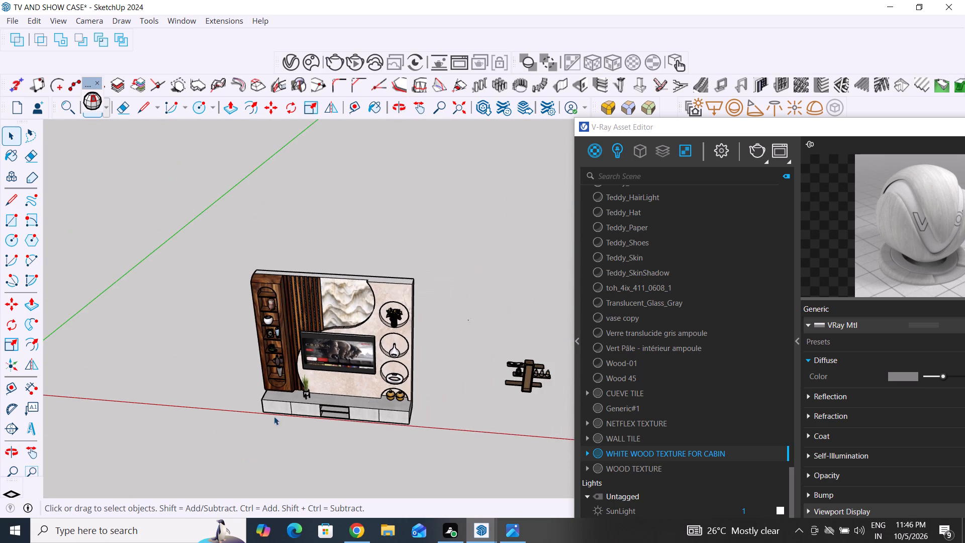
pyautogui.moveTo(440, 391); pyautogui.dragTo(252, 397, button='middle')
pyautogui.scroll(4, 415, 429)
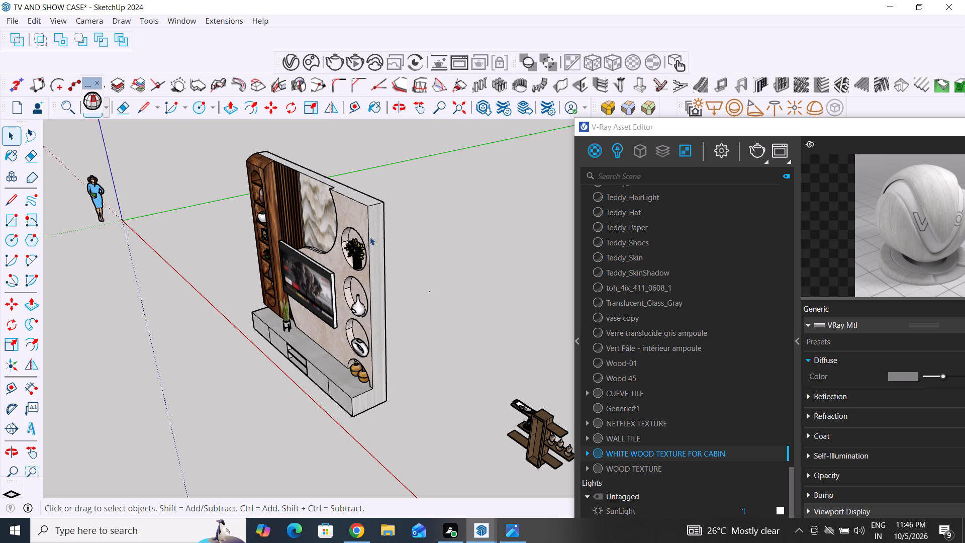
pyautogui.moveTo(361, 330); pyautogui.dragTo(497, 373, button='middle')
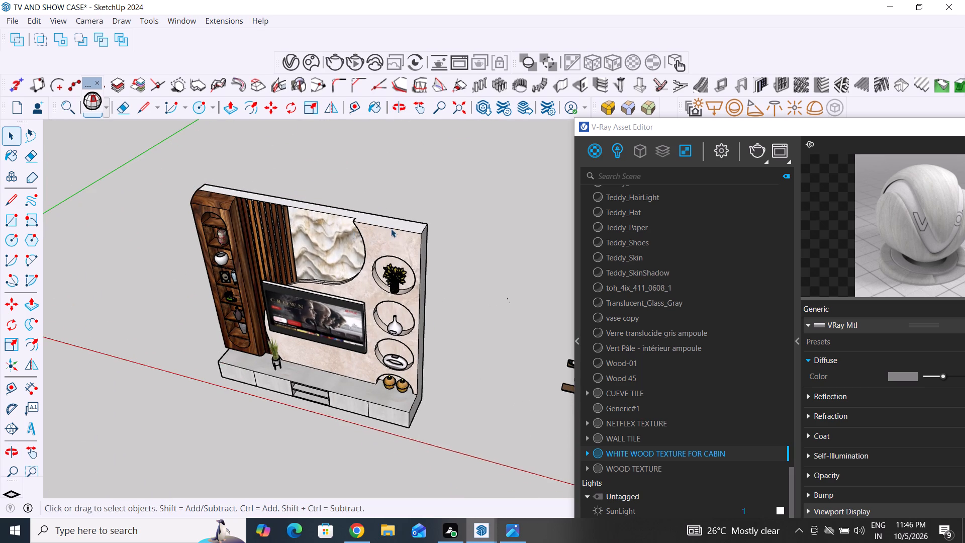
pyautogui.scroll(3, 278, 355)
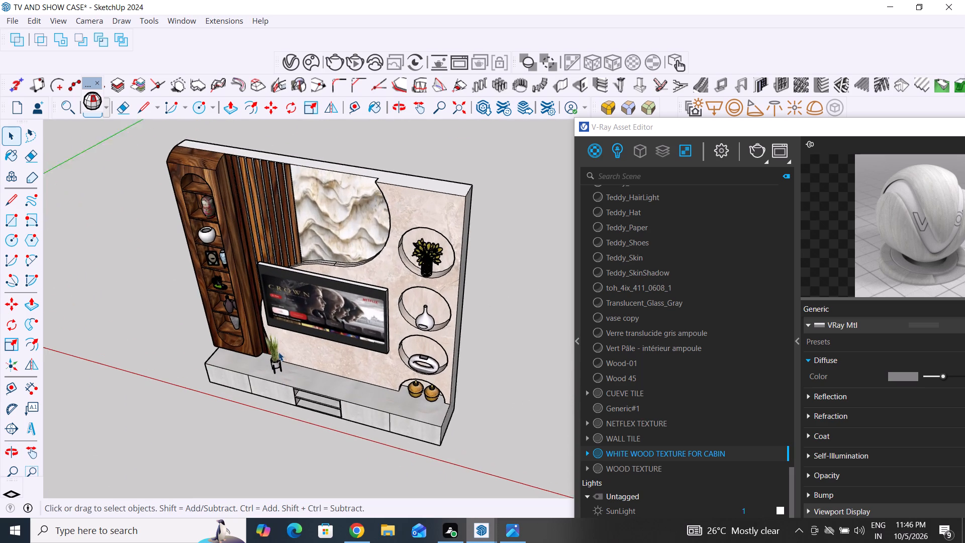
pyautogui.moveTo(224, 385); pyautogui.dragTo(393, 317, button='middle')
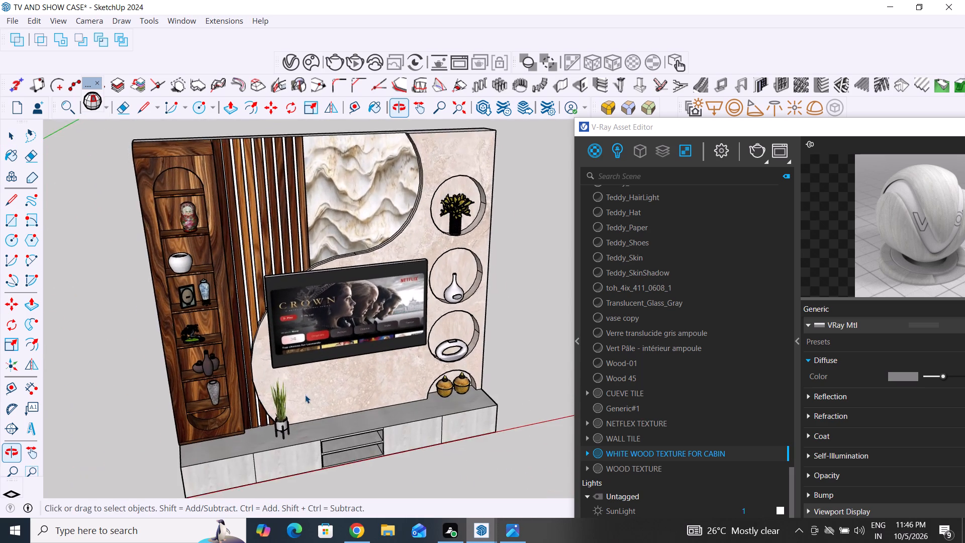
pyautogui.scroll(4, 305, 395)
pyautogui.scroll(-2, 249, 400)
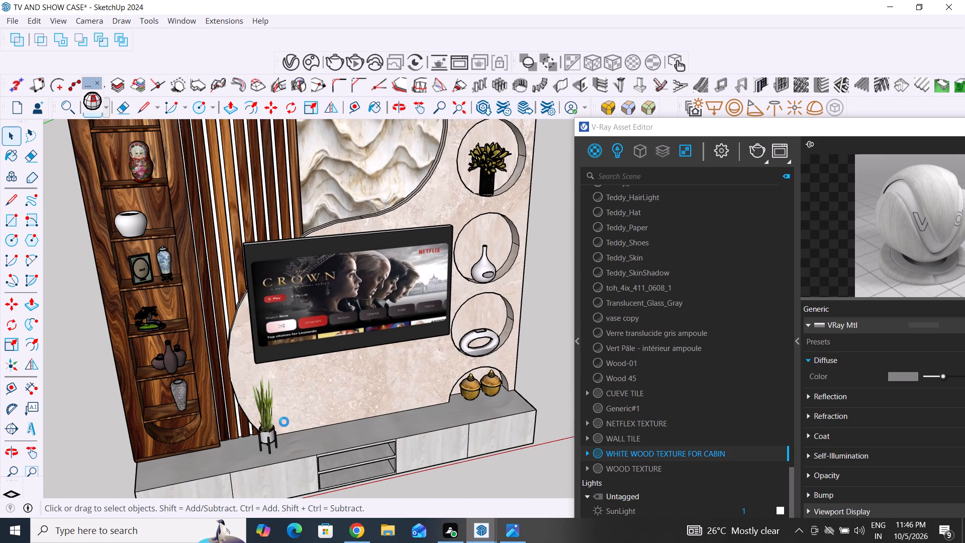
pyautogui.scroll(-4, 284, 422)
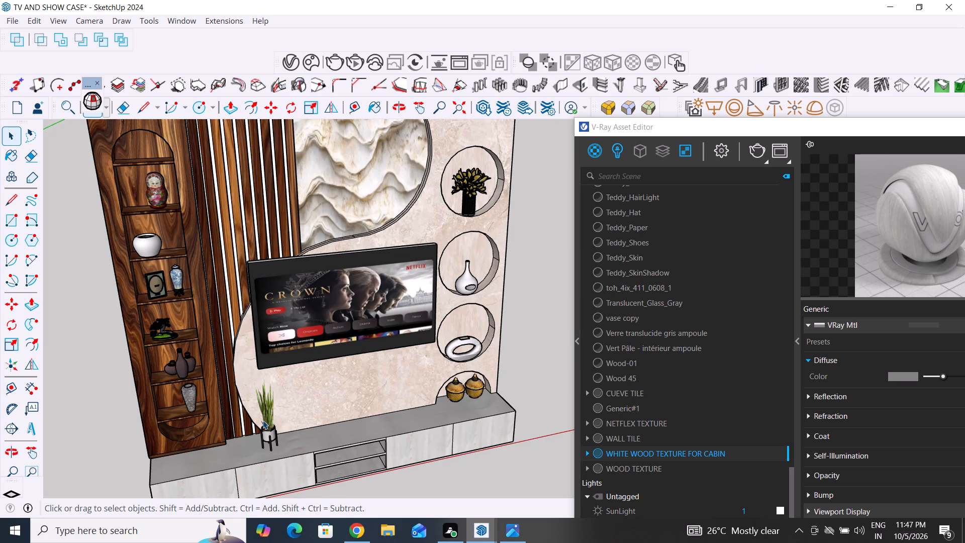
# Draw a wavy freehand curve on the ground in front of the TV console.
pyautogui.scroll(-5, 263, 420)
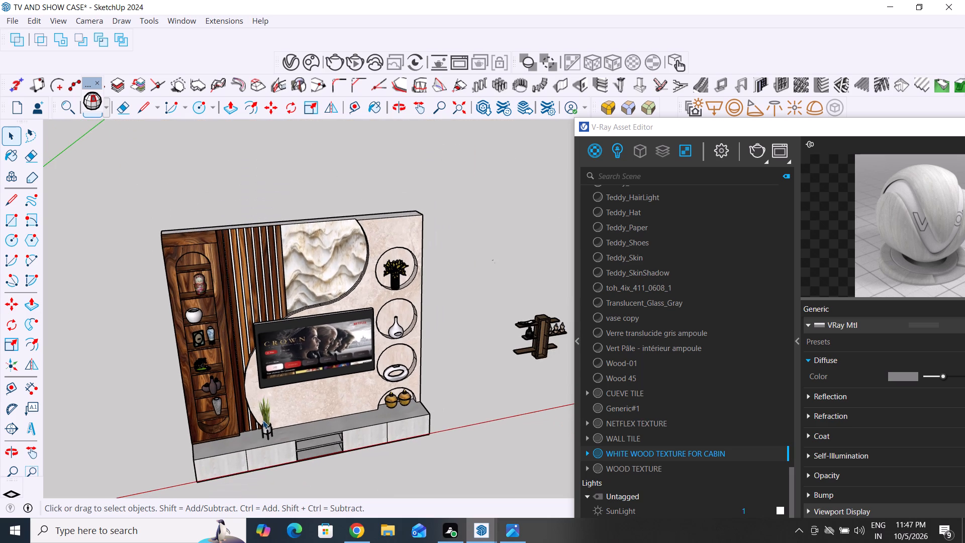
pyautogui.scroll(-4, 263, 420)
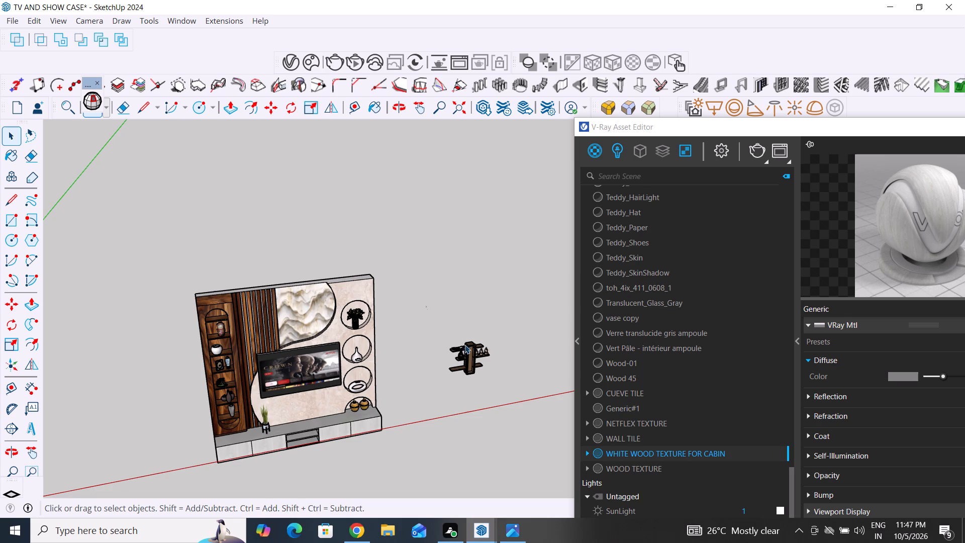
pyautogui.scroll(-5, 390, 316)
pyautogui.moveTo(395, 379); pyautogui.dragTo(396, 401, button='middle')
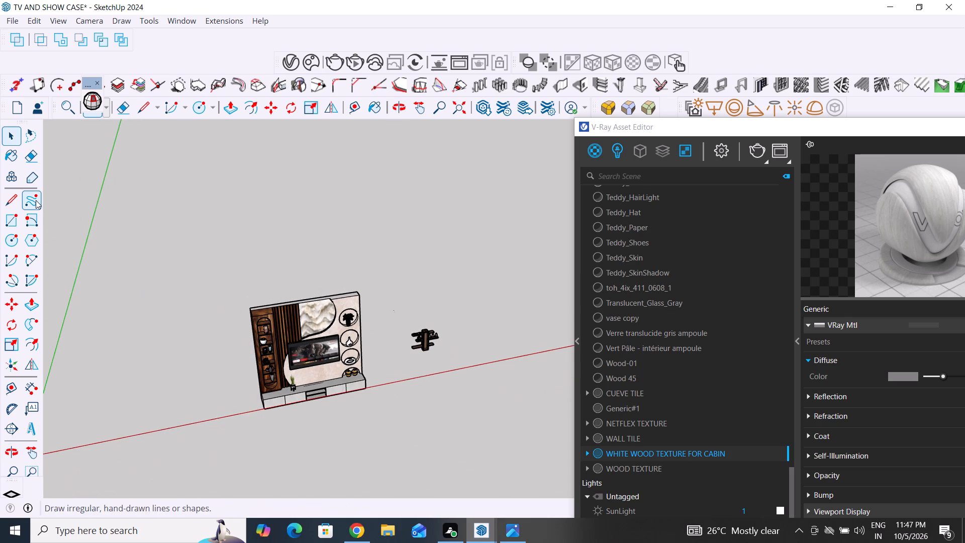
pyautogui.click(36, 200)
pyautogui.moveTo(311, 462); pyautogui.dragTo(458, 441)
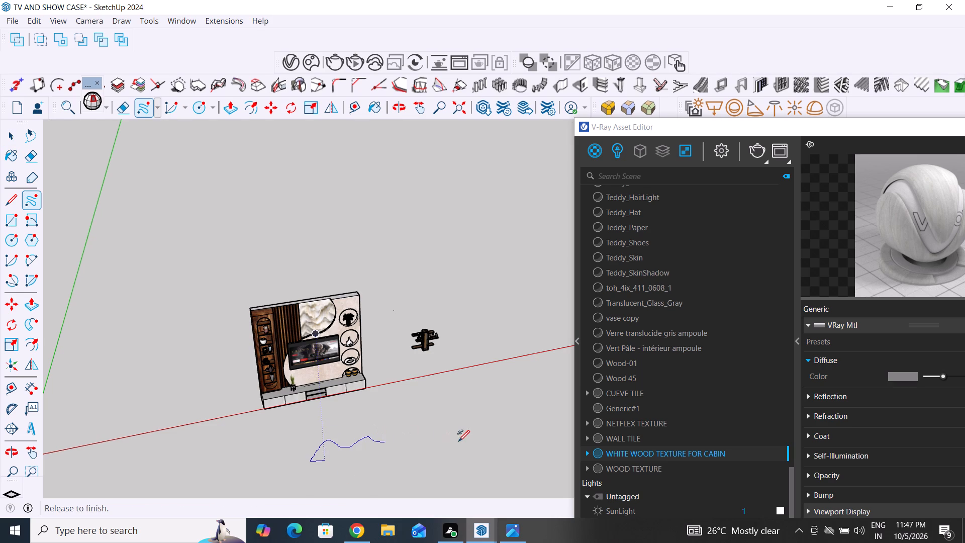
pyautogui.moveTo(458, 441); pyautogui.dragTo(467, 415)
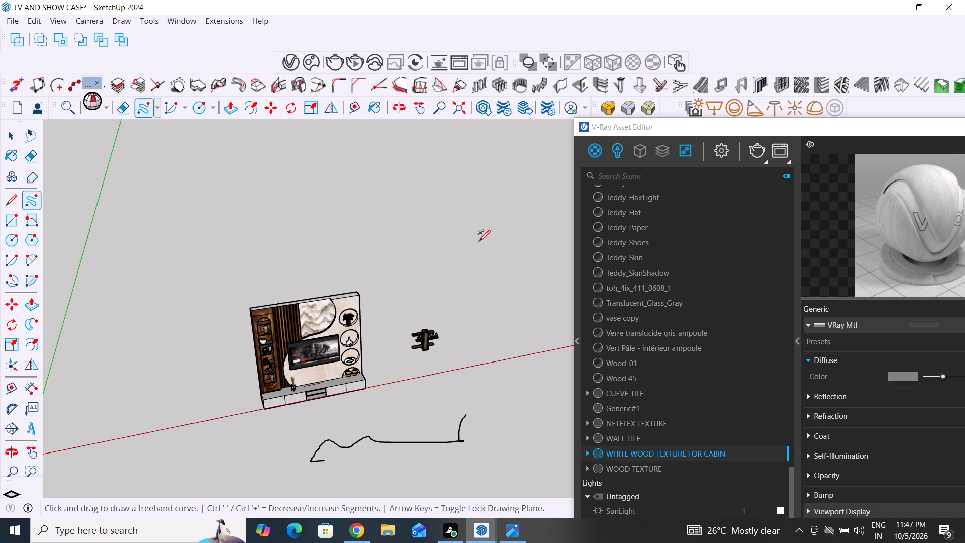
# Move the V-Ray Asset Editor aside to free more of the modelling area.
pyautogui.moveTo(826, 126); pyautogui.dragTo(844, 139)
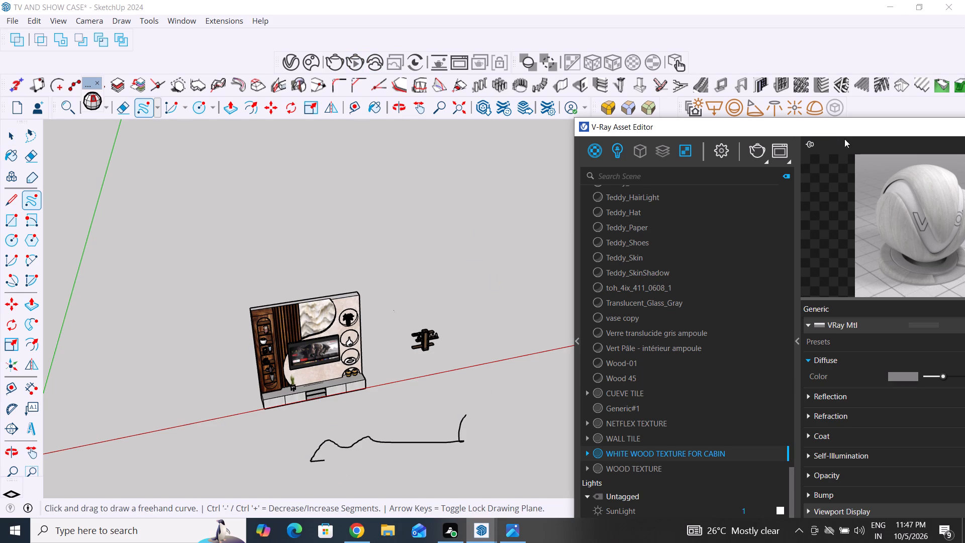
pyautogui.moveTo(844, 139); pyautogui.dragTo(877, 158)
pyautogui.moveTo(821, 130); pyautogui.dragTo(964, 180)
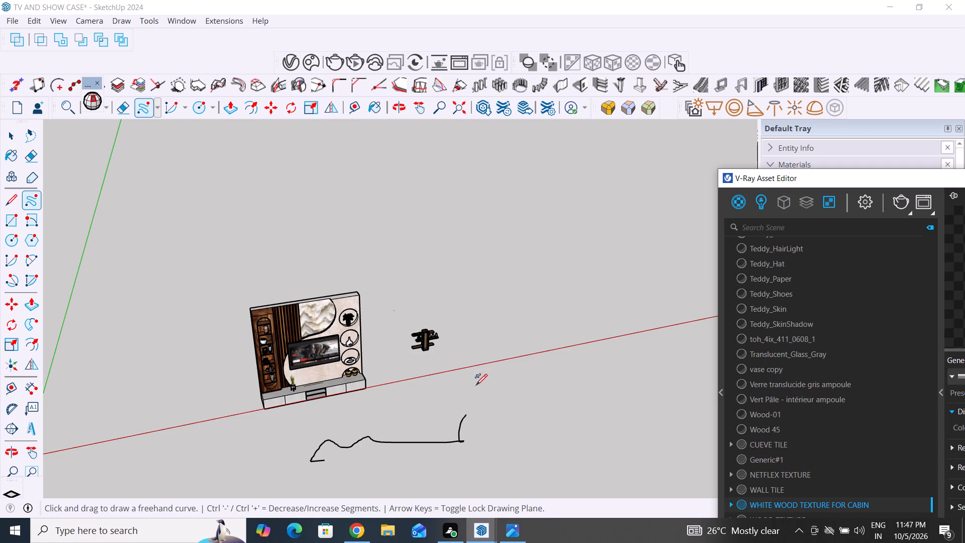
# Group the freehand curve in front of the console and convert the group to a V-Ray mesh light.
pyautogui.click(13, 136)
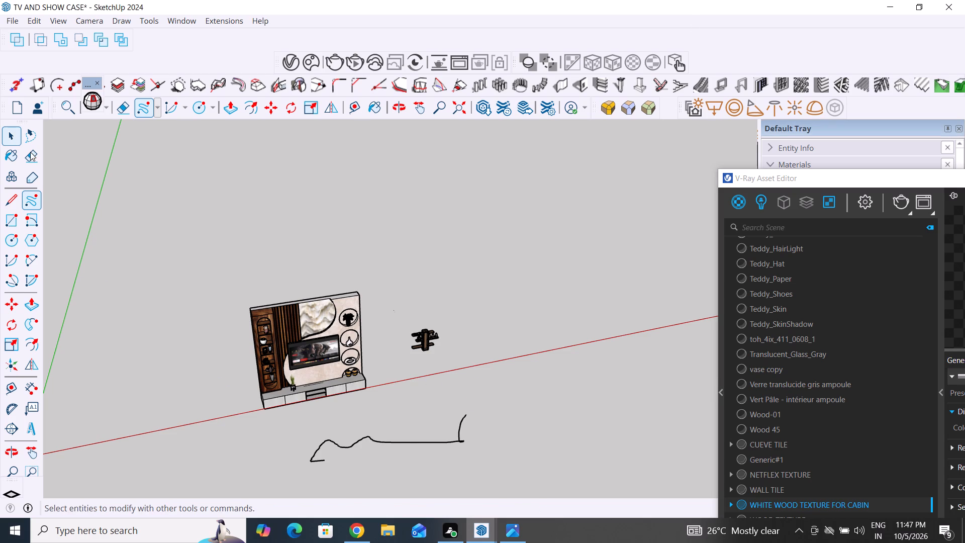
pyautogui.doubleClick(407, 442)
pyautogui.doubleClick(407, 442)
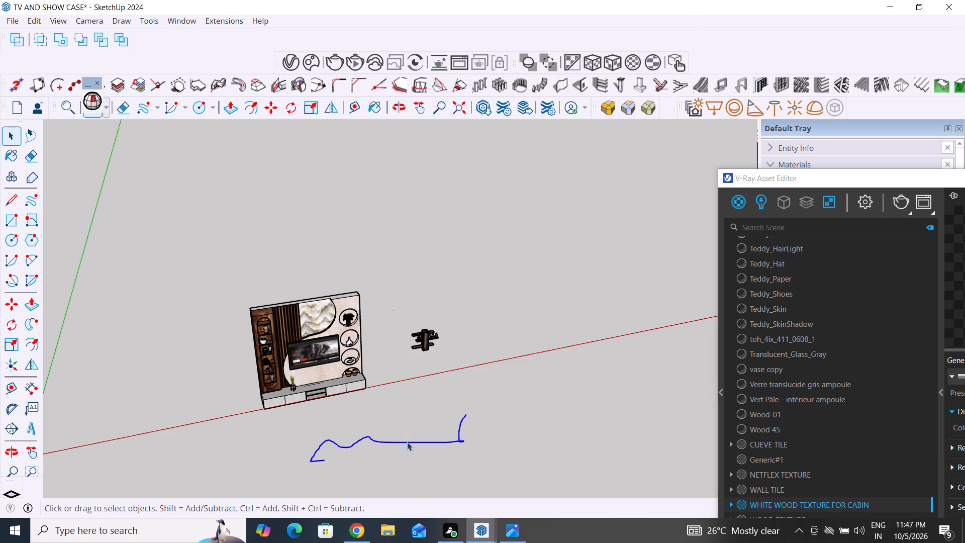
pyautogui.rightClick(407, 442)
pyautogui.click(463, 229)
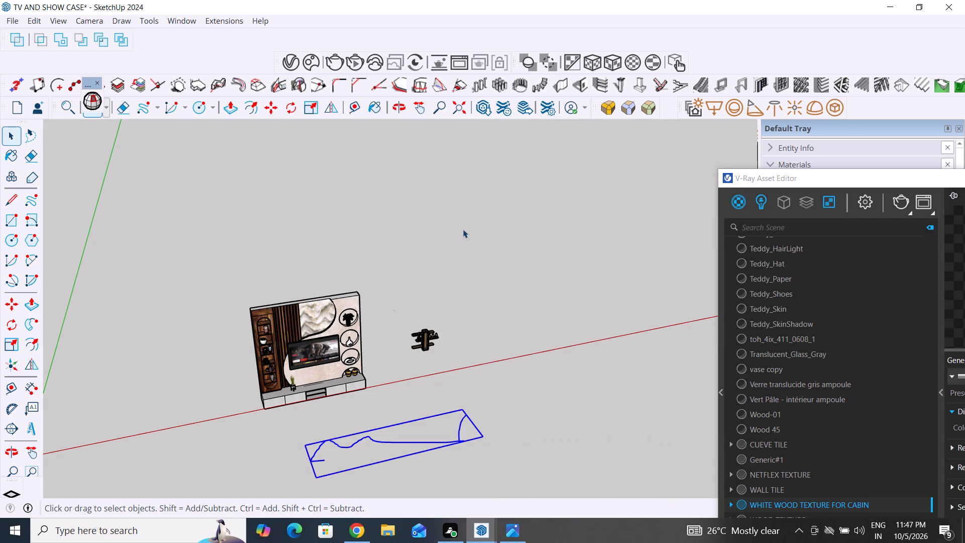
pyautogui.click(837, 110)
# Start a V-Ray interactive render of the scene and inspect the TV wall in the frame buffer.
pyautogui.moveTo(476, 456); pyautogui.dragTo(426, 454, button='middle')
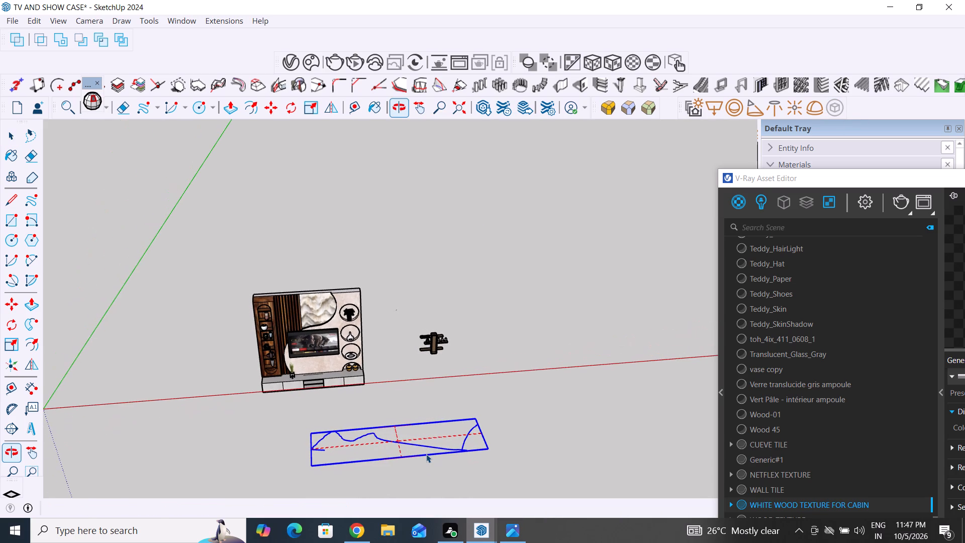
pyautogui.click(903, 207)
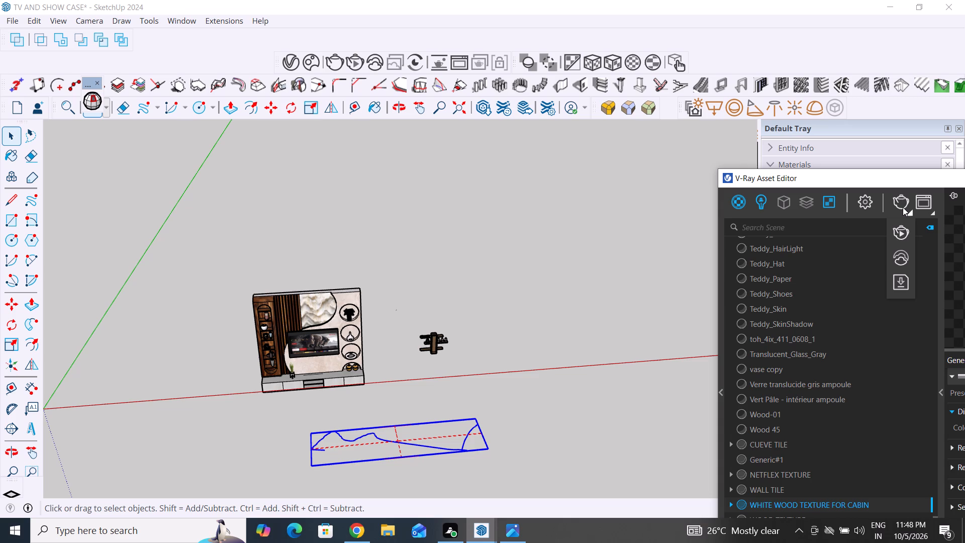
pyautogui.click(903, 227)
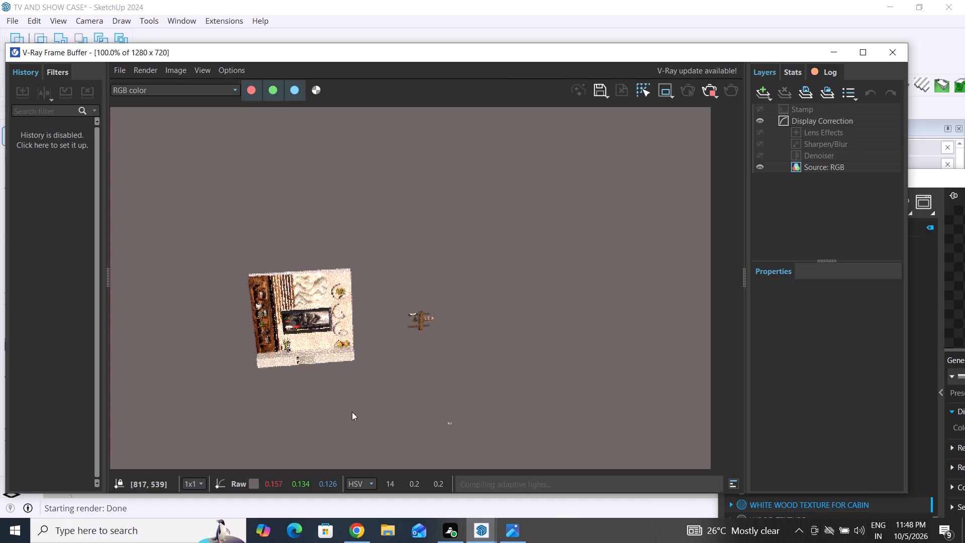
pyautogui.scroll(-3, 499, 324)
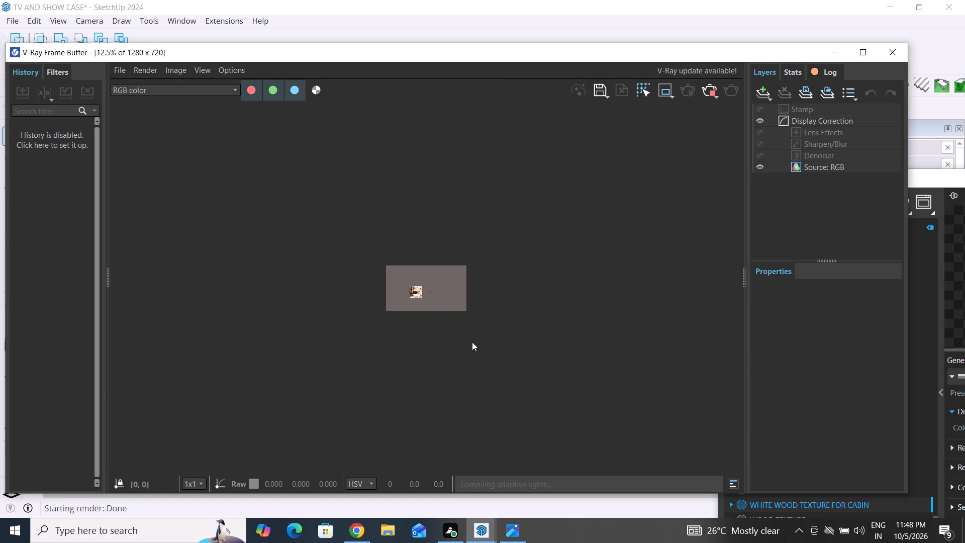
pyautogui.scroll(8, 404, 326)
pyautogui.scroll(-3, 501, 304)
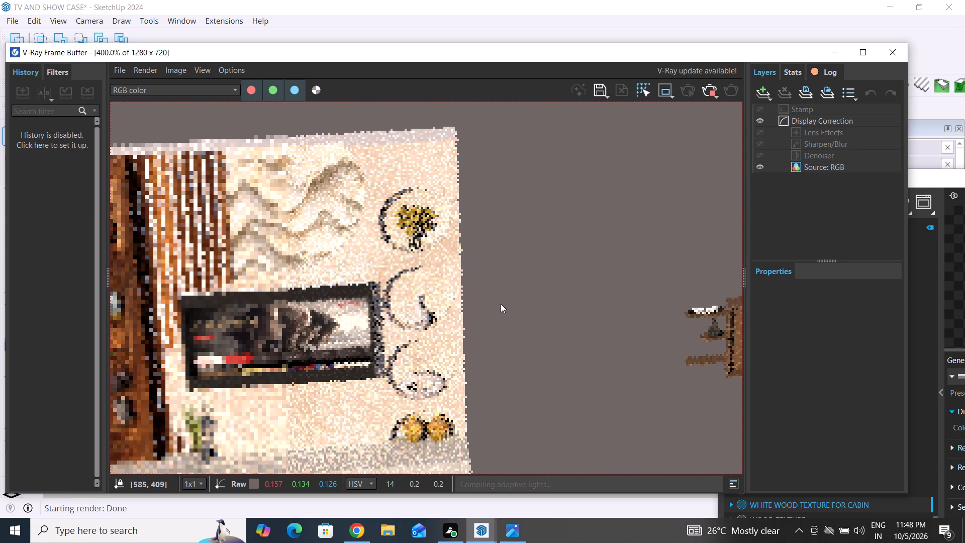
# Examine the interactive render of the TV wall at different zoom levels, and close the frame buffer.
pyautogui.scroll(-2, 501, 304)
pyautogui.scroll(1, 326, 399)
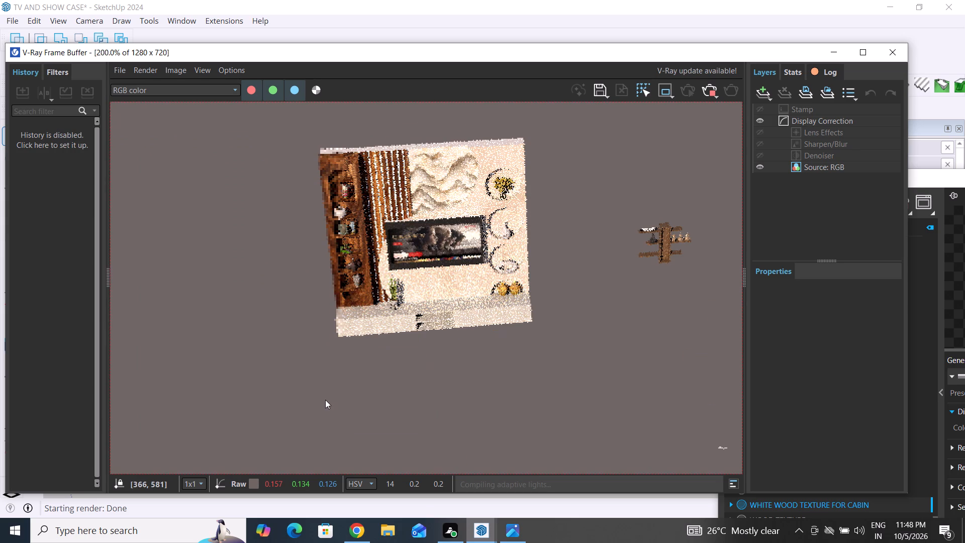
pyautogui.scroll(-1, 379, 374)
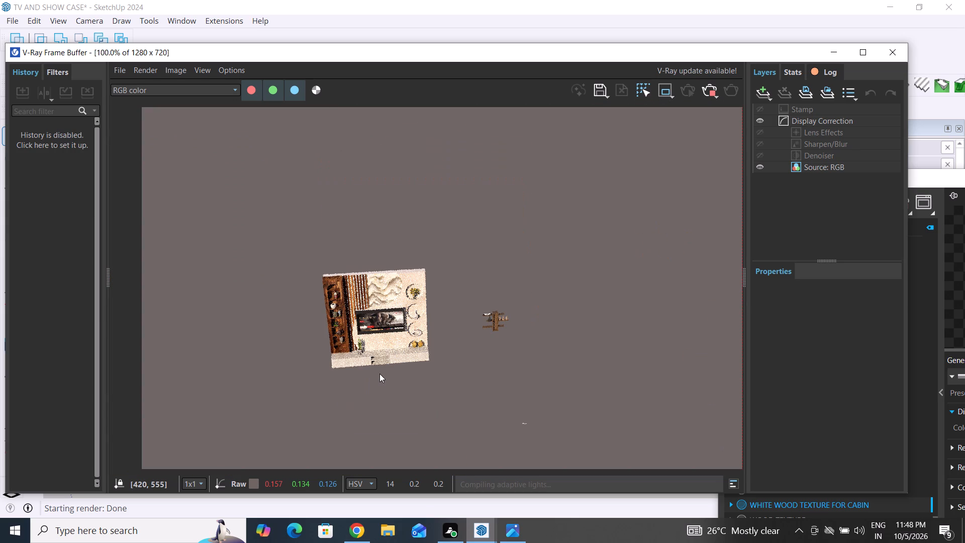
pyautogui.scroll(1, 362, 370)
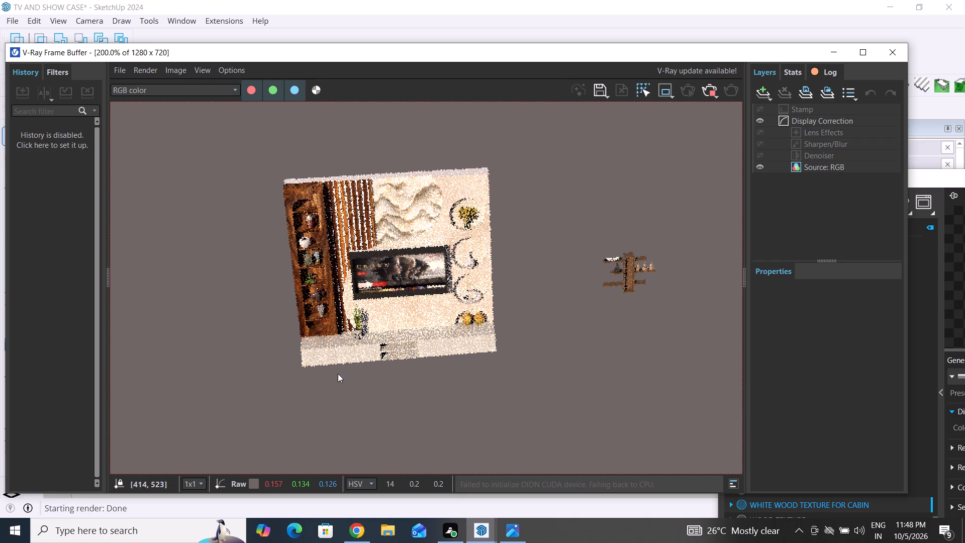
pyautogui.scroll(-2, 372, 360)
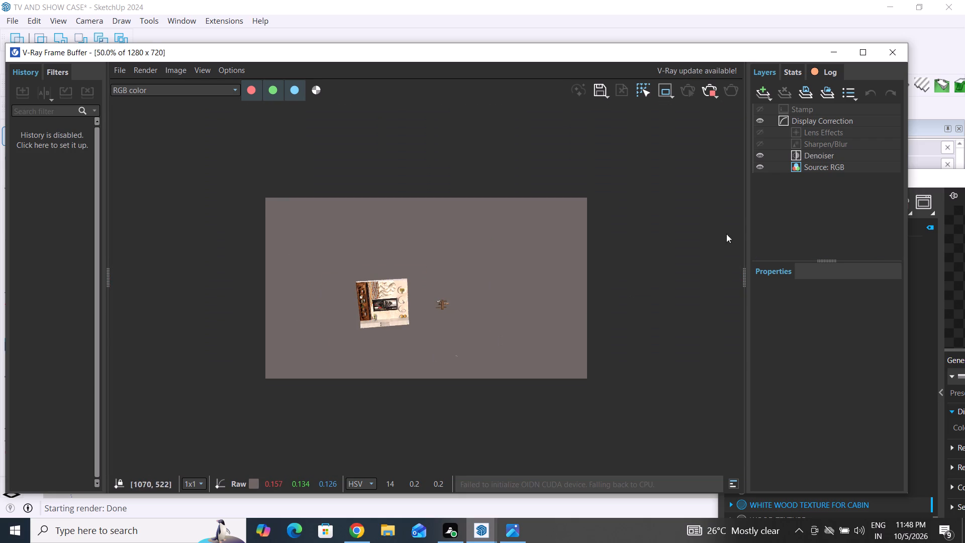
pyautogui.click(888, 59)
# Delete the small wooden shelf object standing apart beside the TV wall.
pyautogui.scroll(-3, 546, 385)
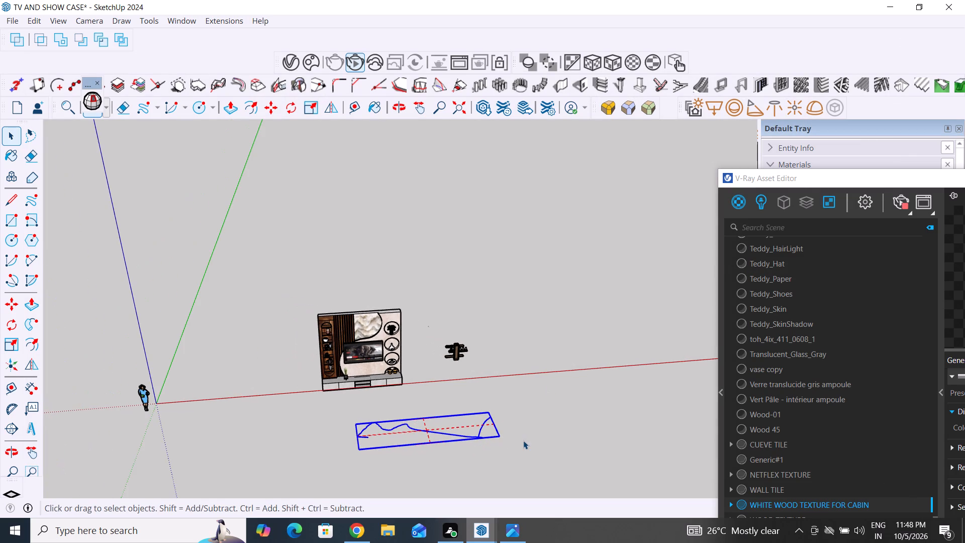
pyautogui.click(523, 440)
pyautogui.click(431, 439)
pyautogui.scroll(-2, 587, 422)
pyautogui.scroll(-10, 789, 387)
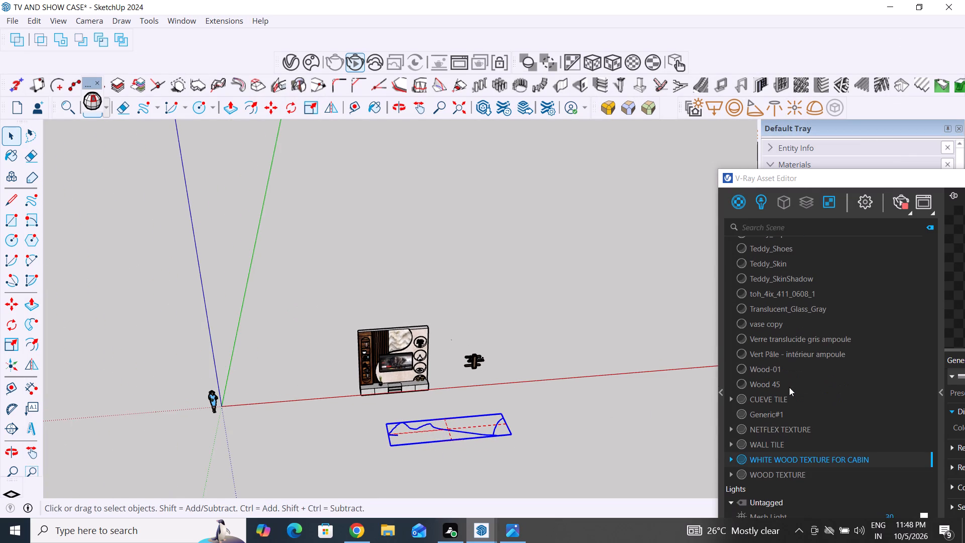
pyautogui.click(656, 269)
pyautogui.click(487, 434)
pyautogui.click(505, 312)
pyautogui.moveTo(490, 348); pyautogui.dragTo(467, 380)
pyautogui.press('Delete')
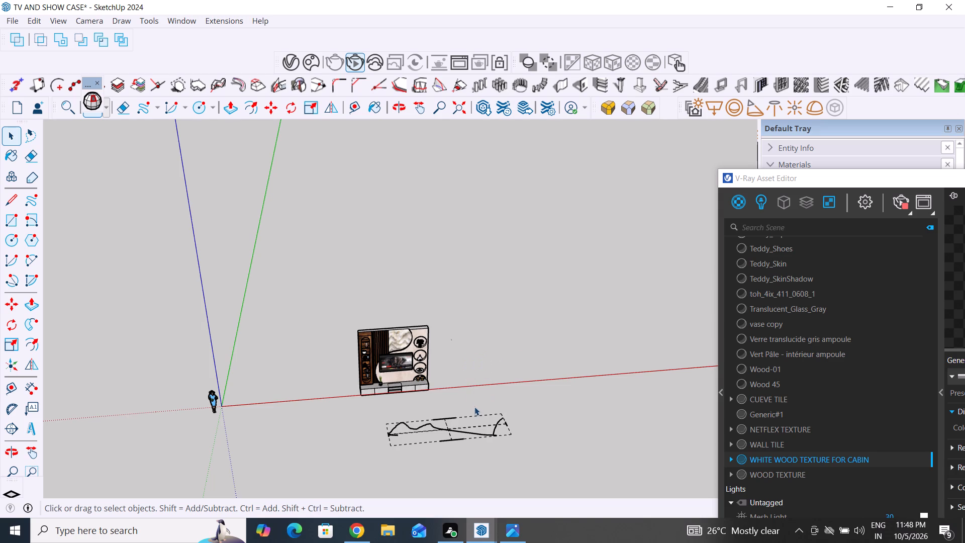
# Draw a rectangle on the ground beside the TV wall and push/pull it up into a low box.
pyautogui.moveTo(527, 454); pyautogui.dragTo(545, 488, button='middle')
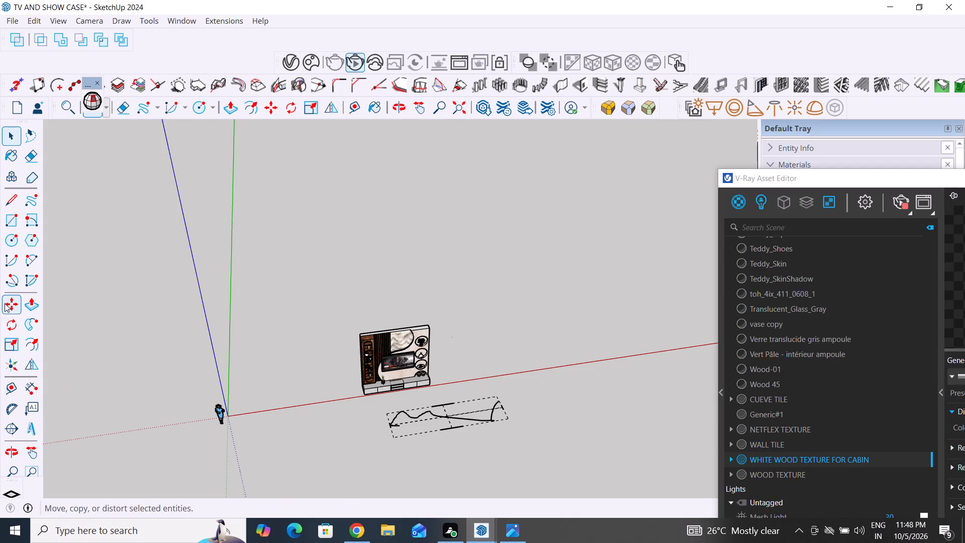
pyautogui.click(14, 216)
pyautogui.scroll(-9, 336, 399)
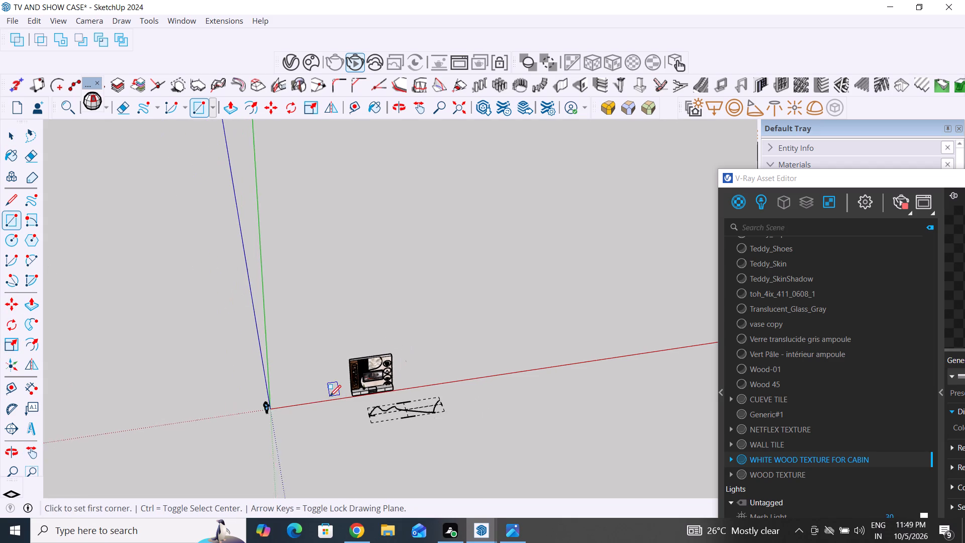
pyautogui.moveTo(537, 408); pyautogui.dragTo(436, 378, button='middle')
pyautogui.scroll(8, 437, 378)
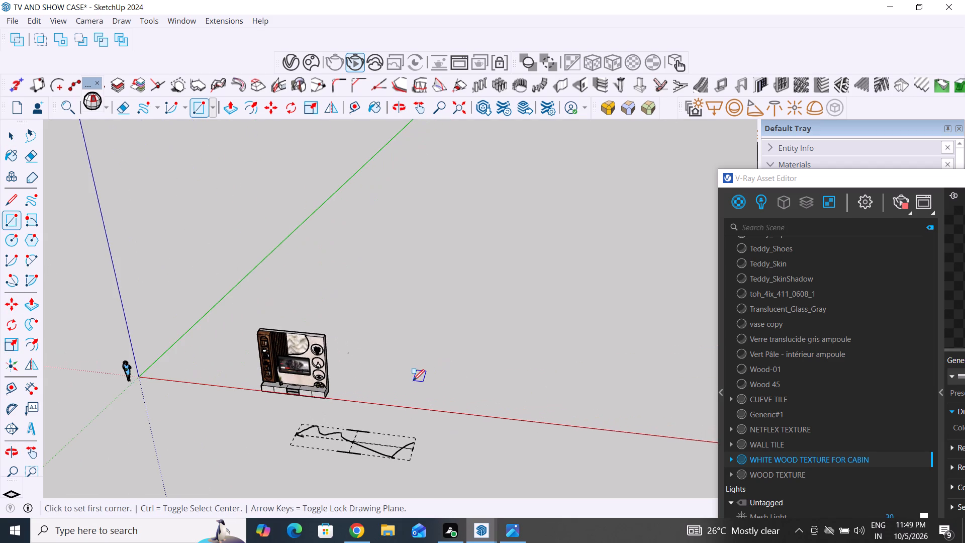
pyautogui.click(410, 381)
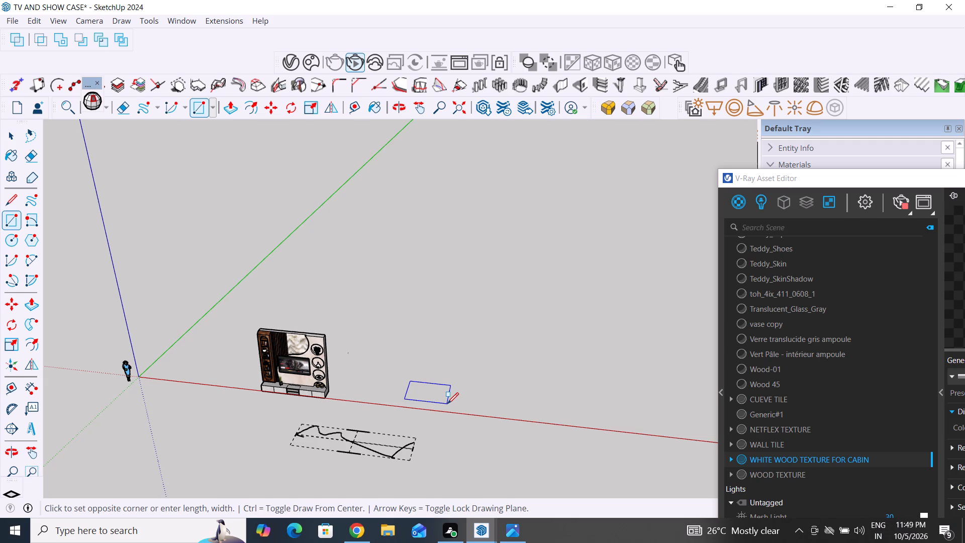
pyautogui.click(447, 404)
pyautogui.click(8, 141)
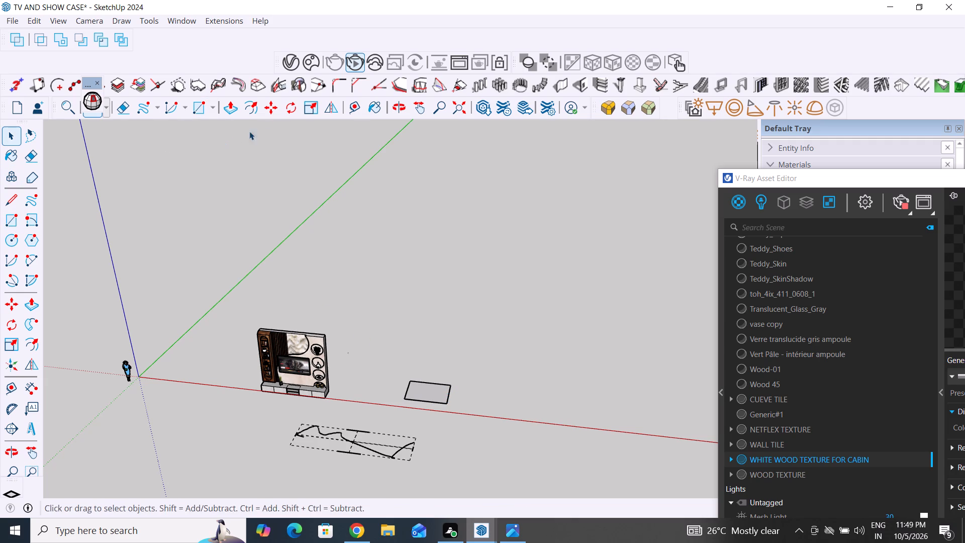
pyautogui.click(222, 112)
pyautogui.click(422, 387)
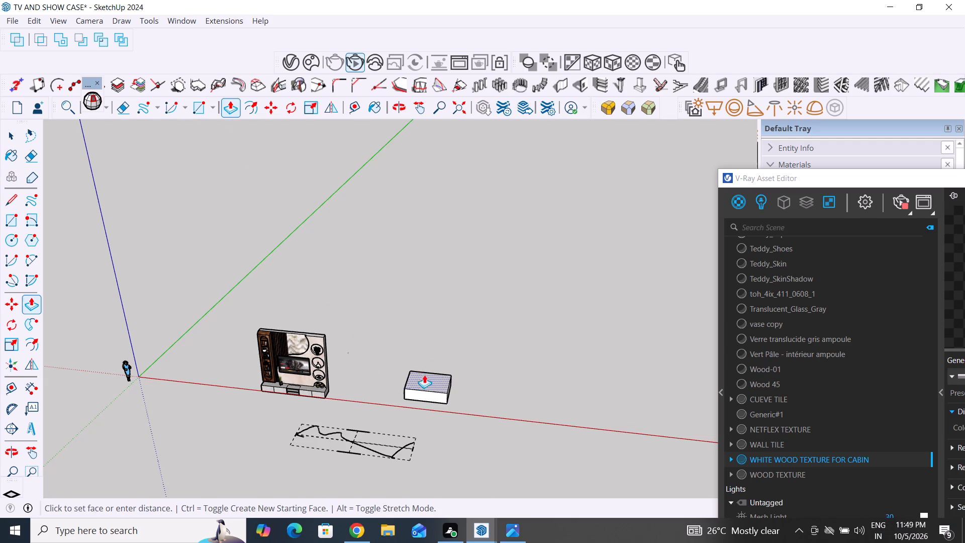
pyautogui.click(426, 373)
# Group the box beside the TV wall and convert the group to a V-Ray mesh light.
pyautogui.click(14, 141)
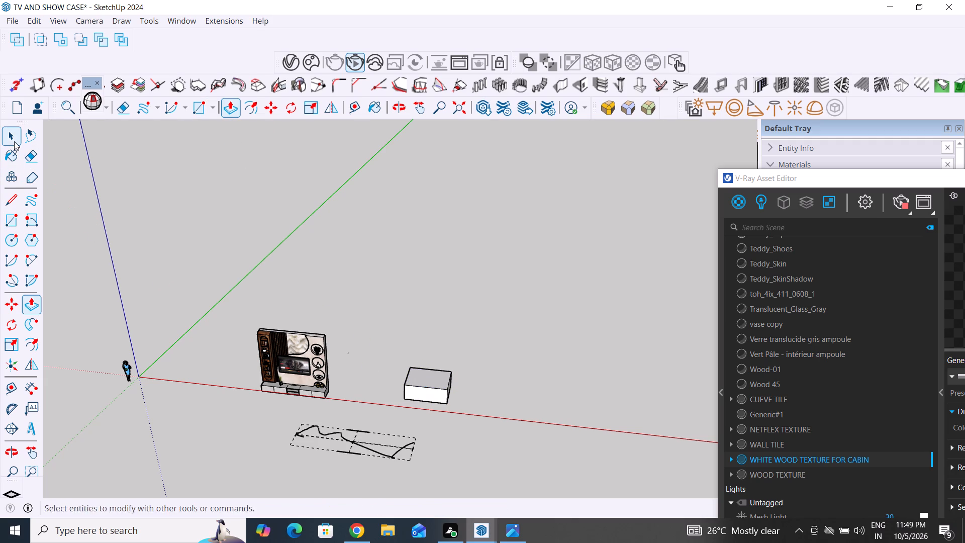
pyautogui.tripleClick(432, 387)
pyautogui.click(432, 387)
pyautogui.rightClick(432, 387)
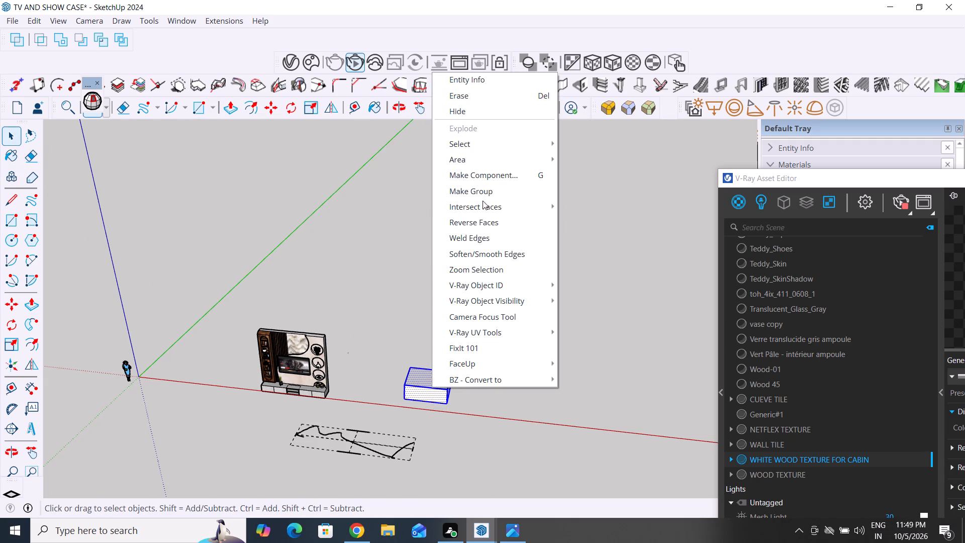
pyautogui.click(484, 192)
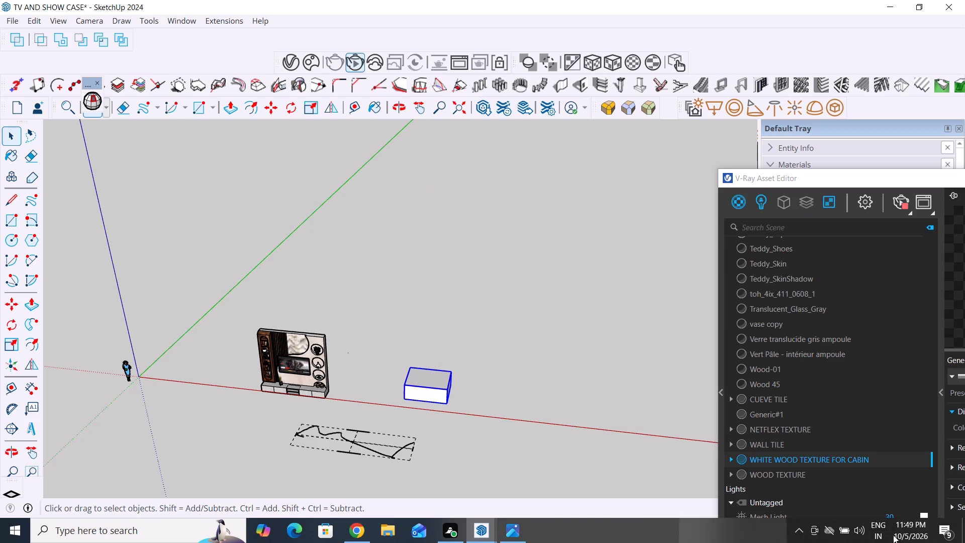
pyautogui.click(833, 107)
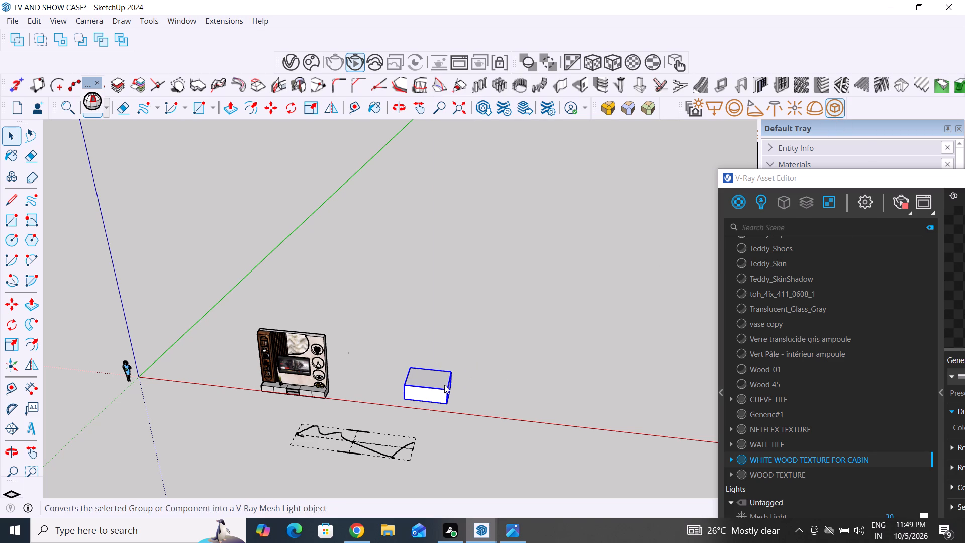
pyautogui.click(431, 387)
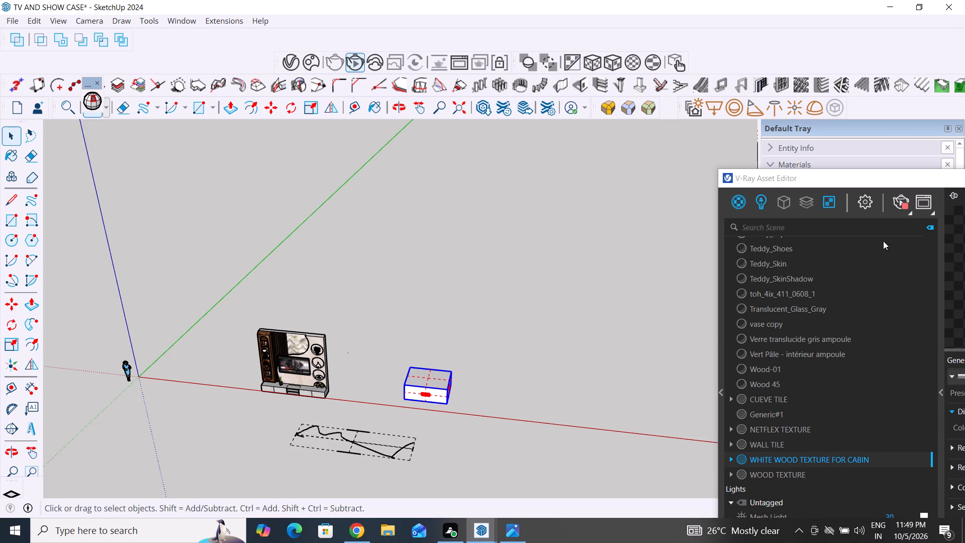
# Stop the interactive render and start a V-Ray production render of the scene.
pyautogui.click(900, 208)
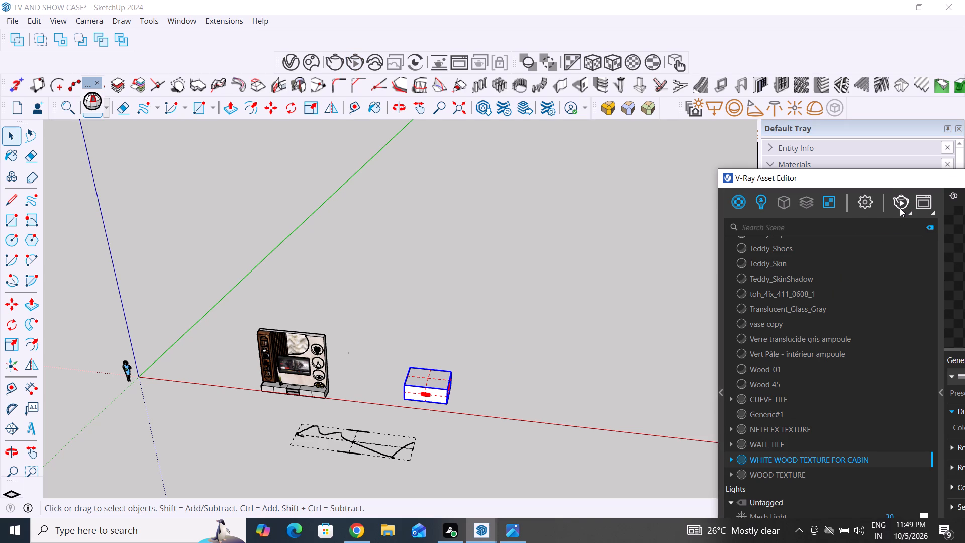
pyautogui.click(908, 215)
pyautogui.click(907, 234)
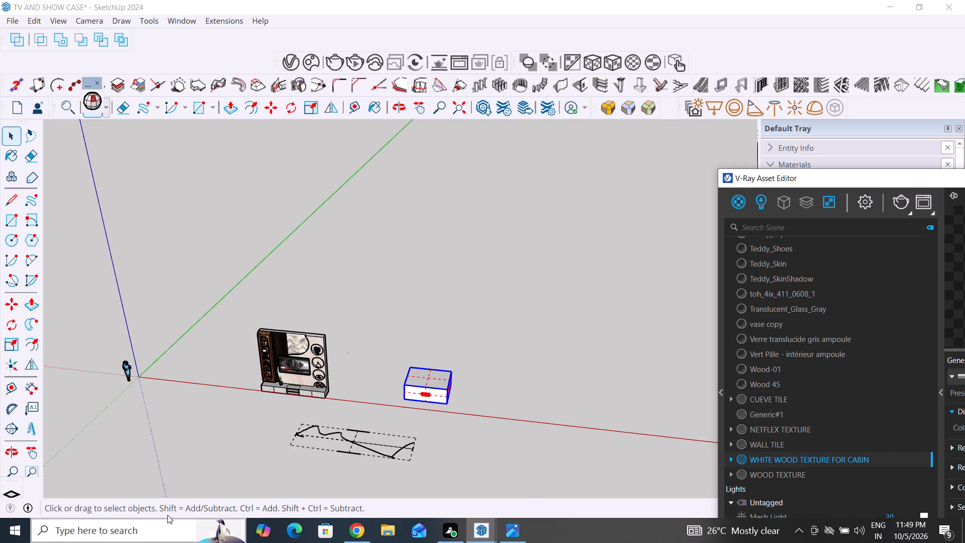
# Inspect the rendered mesh light box and its effect on the TV wall, and close the frame buffer.
pyautogui.scroll(-2, 332, 468)
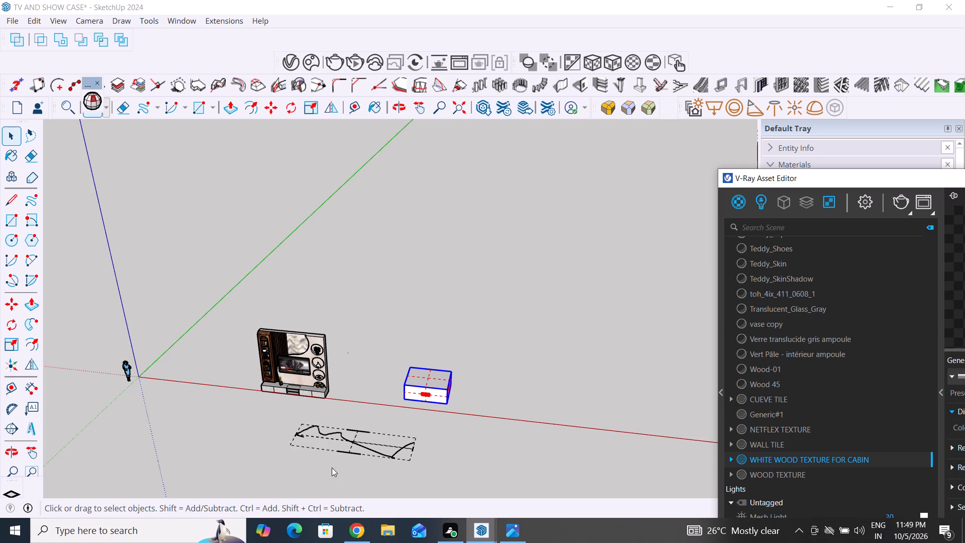
pyautogui.scroll(3, 423, 440)
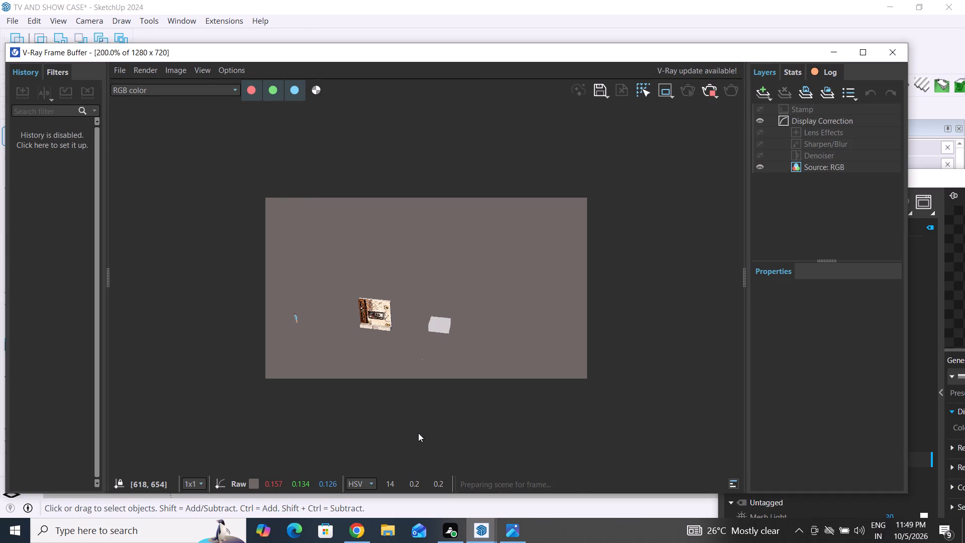
pyautogui.scroll(5, 443, 340)
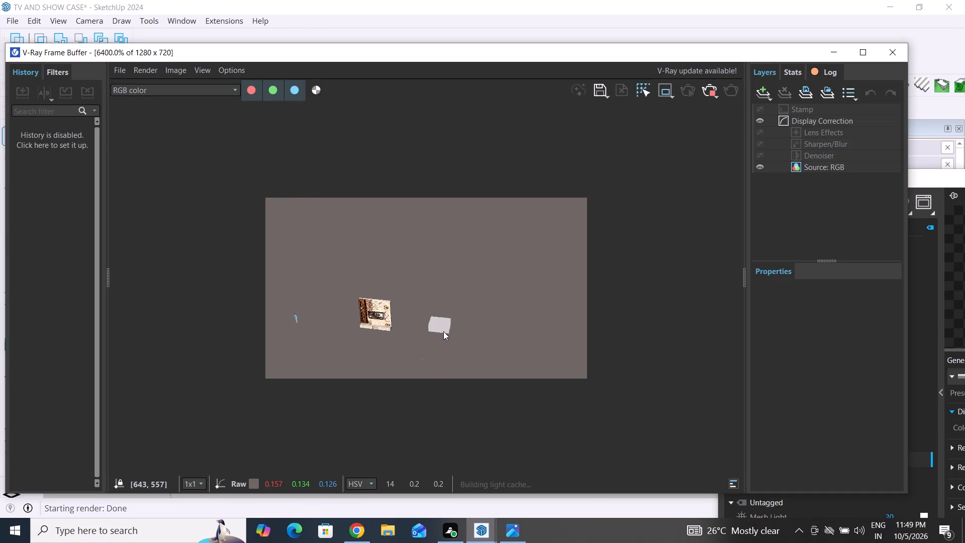
pyautogui.scroll(-4, 529, 358)
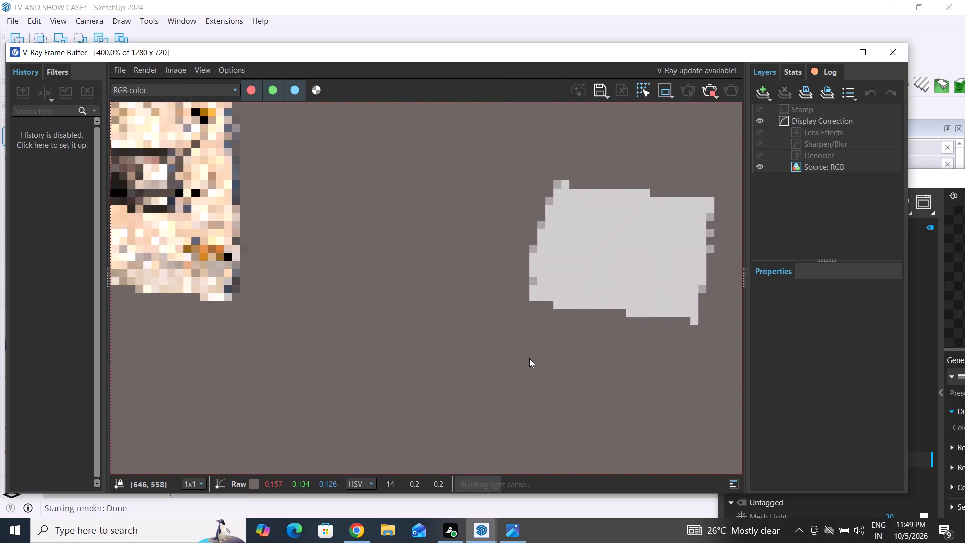
pyautogui.scroll(-1, 529, 358)
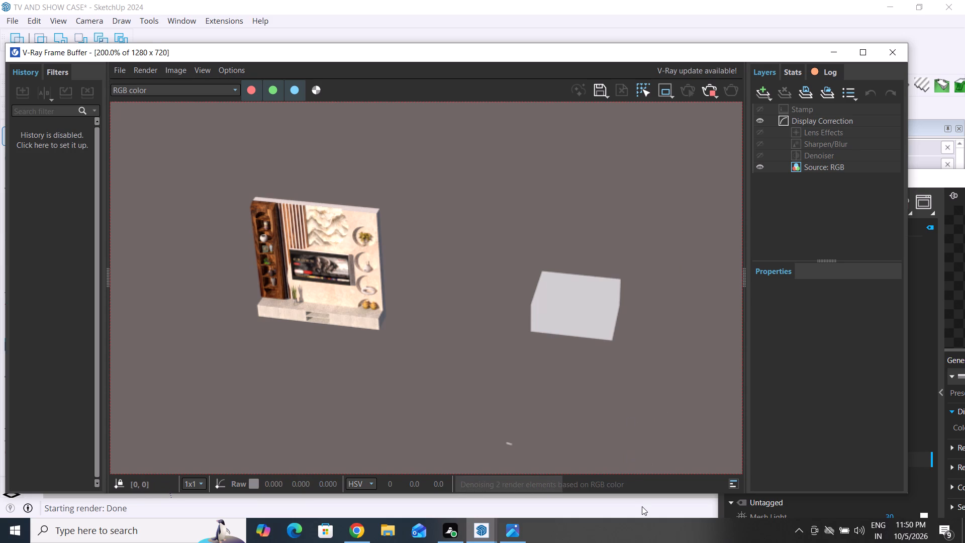
pyautogui.scroll(-4, 538, 373)
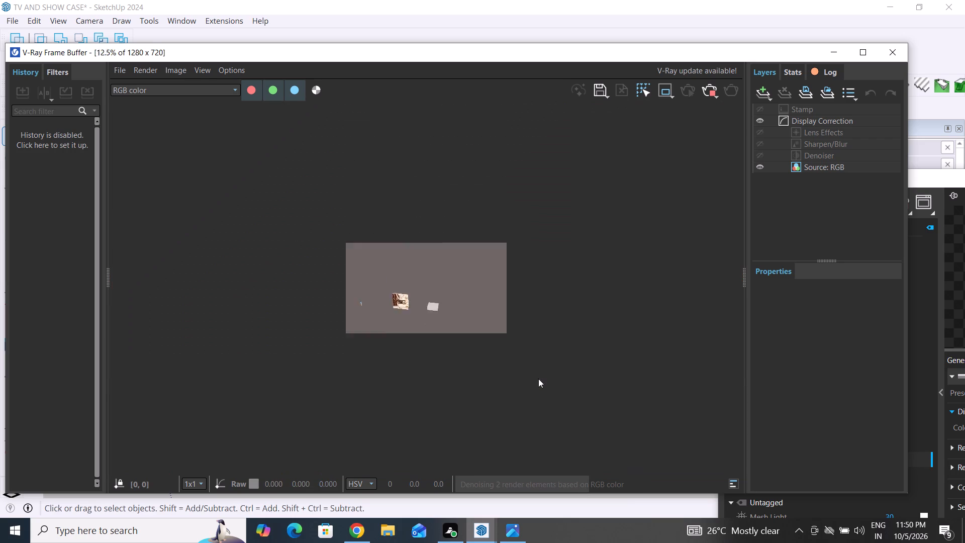
pyautogui.scroll(-1, 538, 379)
pyautogui.scroll(3, 532, 361)
pyautogui.scroll(3, 377, 528)
pyautogui.scroll(2, 381, 377)
pyautogui.moveTo(407, 397); pyautogui.dragTo(444, 340, button='middle')
pyautogui.scroll(-3, 384, 384)
pyautogui.click(890, 52)
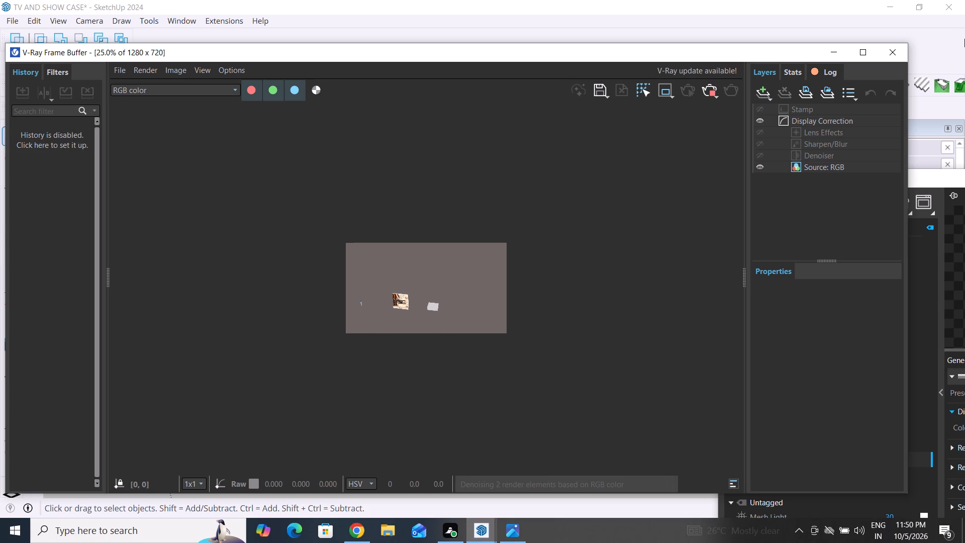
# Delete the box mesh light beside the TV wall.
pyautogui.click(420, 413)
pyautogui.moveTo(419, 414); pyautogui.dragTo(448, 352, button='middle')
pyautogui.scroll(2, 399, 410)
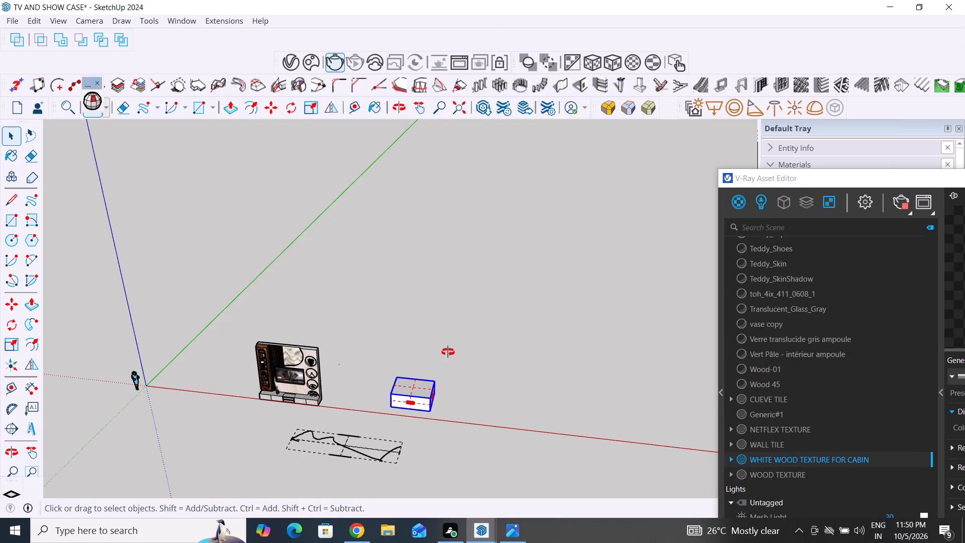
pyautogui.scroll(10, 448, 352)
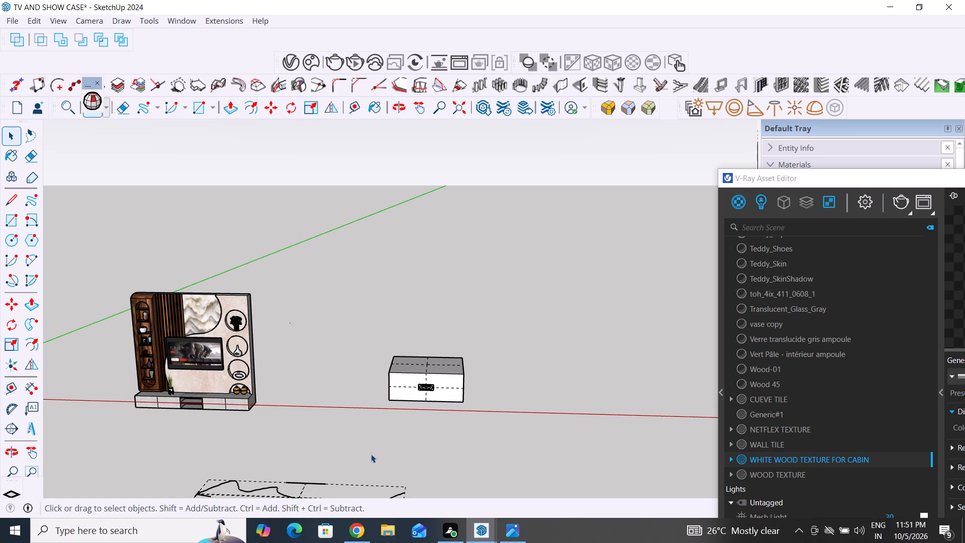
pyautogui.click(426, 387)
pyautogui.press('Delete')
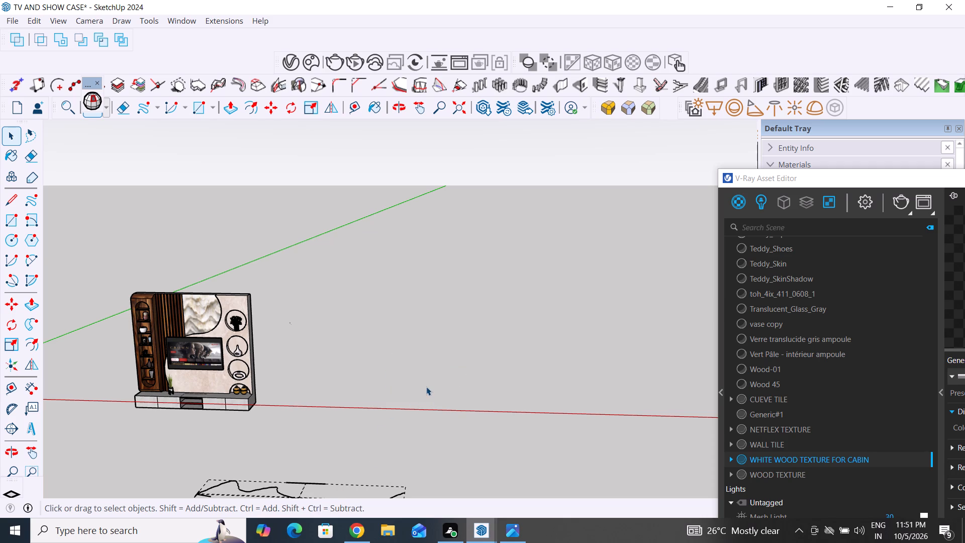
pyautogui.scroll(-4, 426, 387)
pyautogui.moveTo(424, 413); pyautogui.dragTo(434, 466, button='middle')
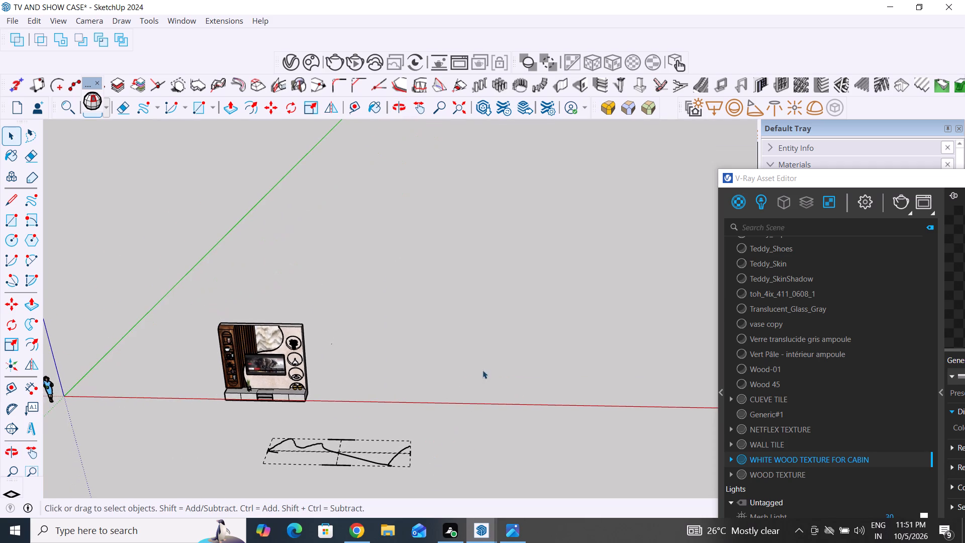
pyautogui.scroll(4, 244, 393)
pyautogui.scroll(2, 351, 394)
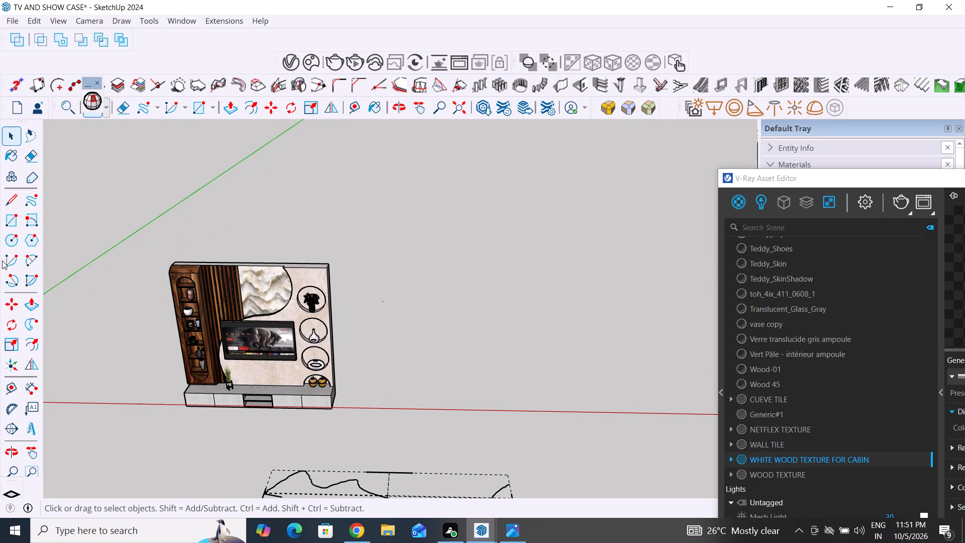
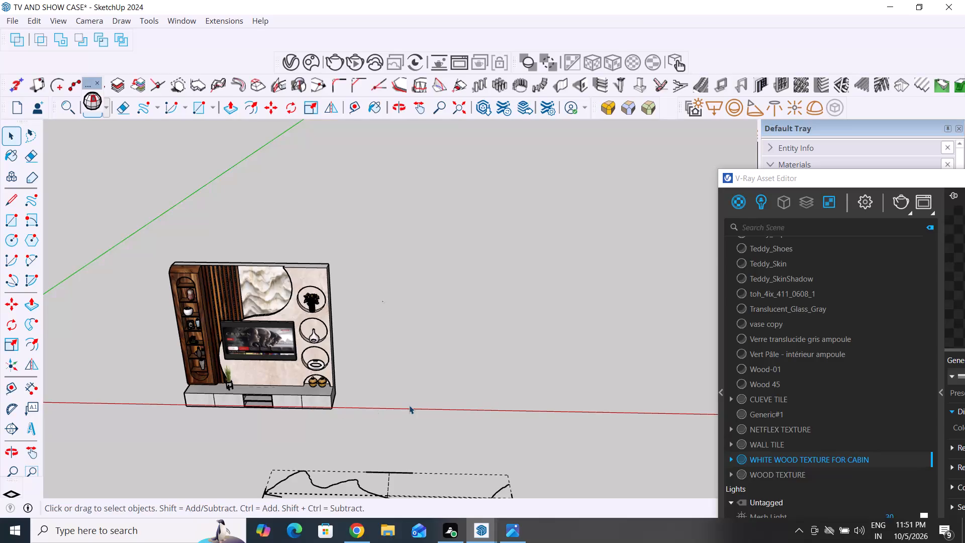
# Examine the television and its mounting on the TV wall unit from several angles.
pyautogui.scroll(-2, 409, 405)
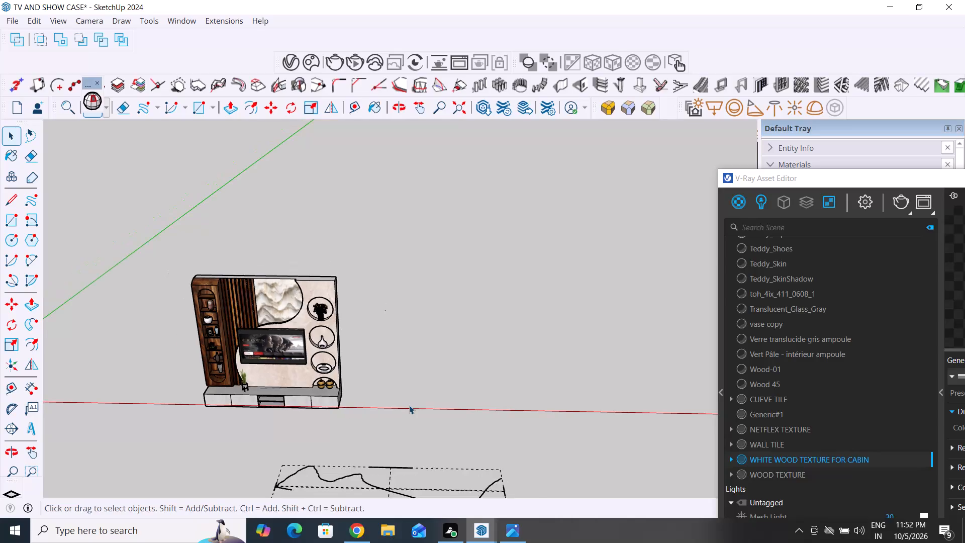
pyautogui.scroll(-1, 409, 405)
pyautogui.moveTo(411, 406); pyautogui.dragTo(402, 425, button='middle')
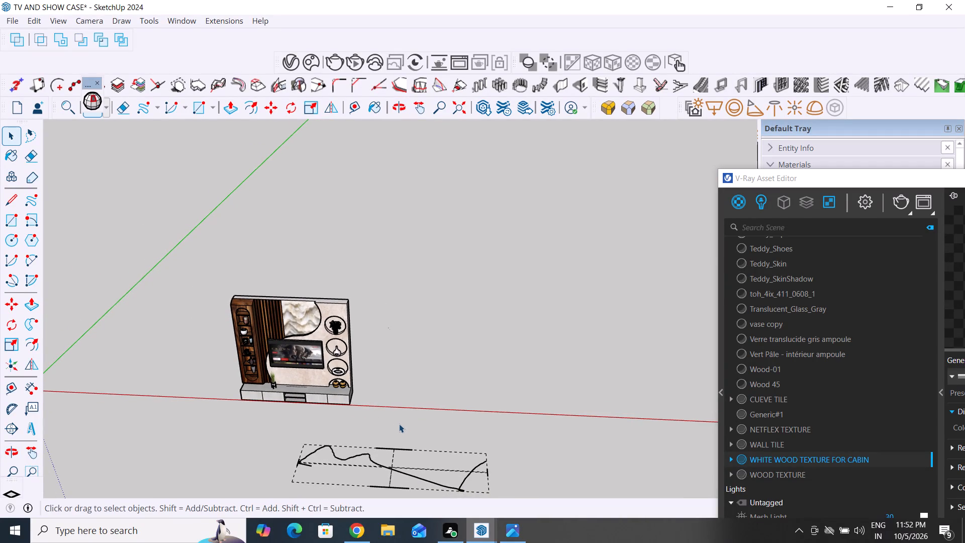
pyautogui.scroll(5, 308, 365)
pyautogui.moveTo(394, 392); pyautogui.dragTo(363, 408, button='middle')
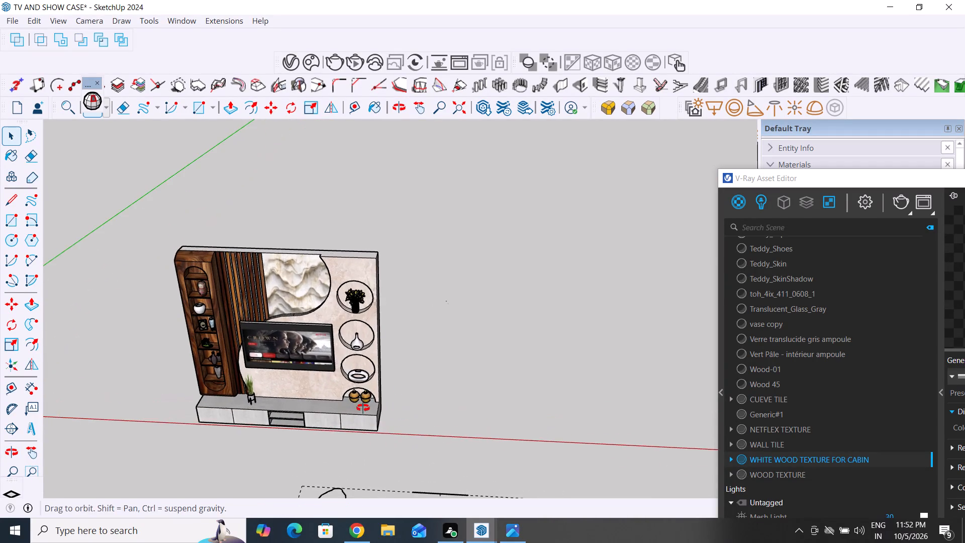
pyautogui.moveTo(363, 408); pyautogui.dragTo(342, 413, button='middle')
pyautogui.scroll(4, 366, 366)
pyautogui.moveTo(404, 387); pyautogui.dragTo(341, 409, button='middle')
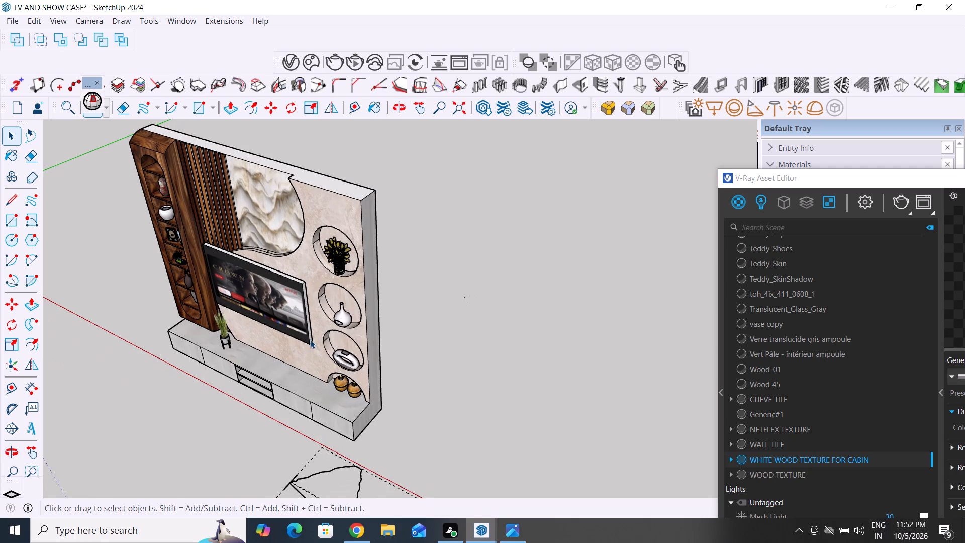
pyautogui.click(310, 340)
pyautogui.scroll(2, 329, 355)
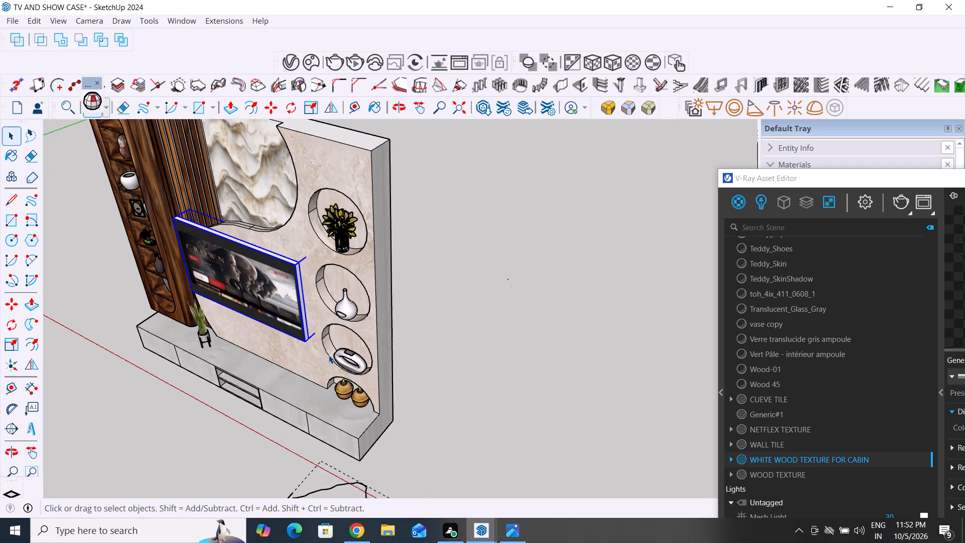
pyautogui.scroll(1, 329, 355)
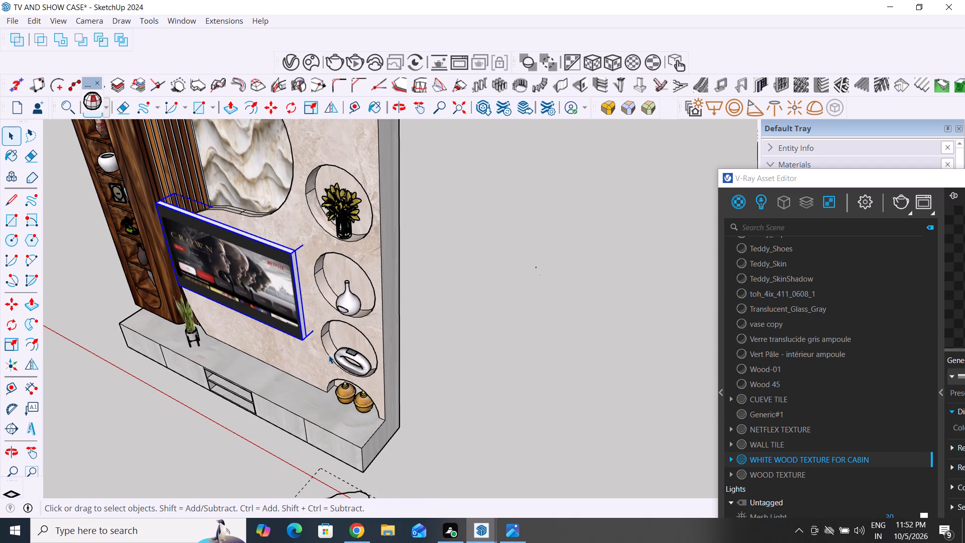
pyautogui.moveTo(315, 303); pyautogui.dragTo(630, 324, button='middle')
pyautogui.scroll(4, 245, 384)
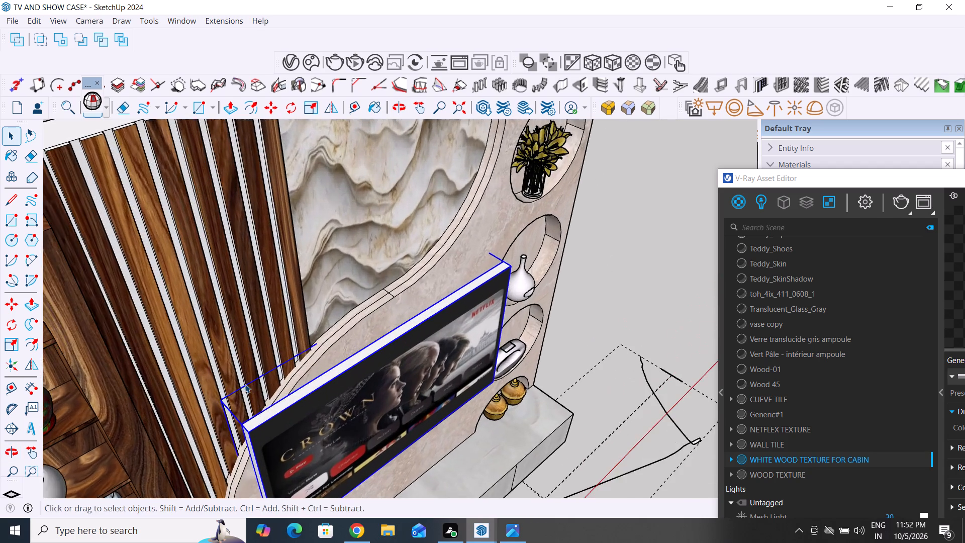
pyautogui.scroll(-5, 357, 277)
pyautogui.moveTo(392, 388); pyautogui.dragTo(443, 409, button='middle')
pyautogui.scroll(-2, 412, 384)
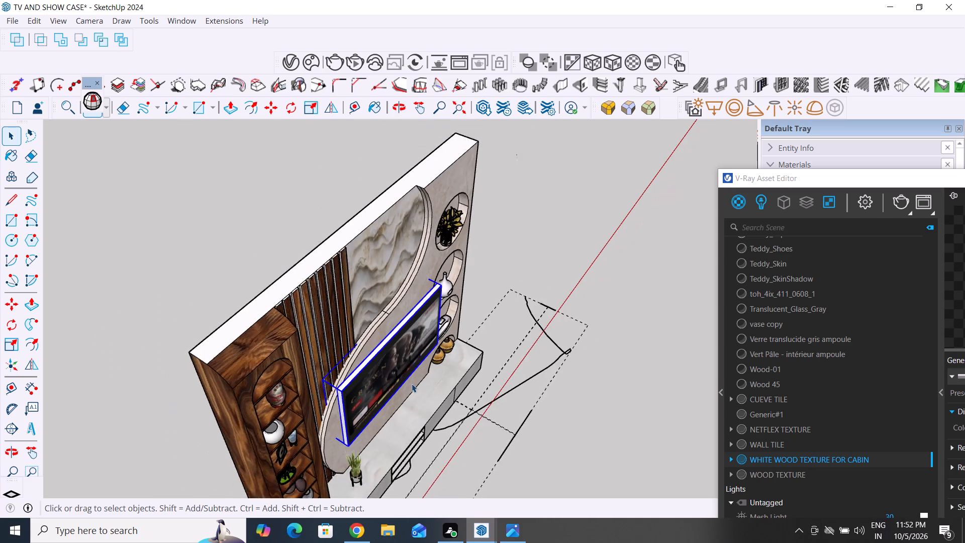
pyautogui.scroll(-2, 412, 384)
pyautogui.scroll(-3, 761, 347)
# Delete the V-Ray scene materials from 01 - Default through 0129_WhiteSmoke.
pyautogui.scroll(6, 761, 347)
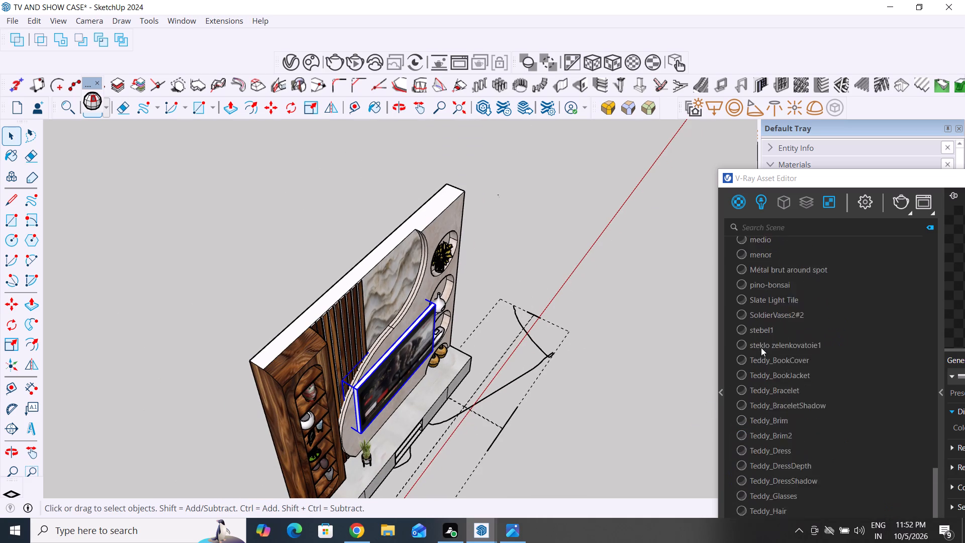
pyautogui.scroll(10, 761, 347)
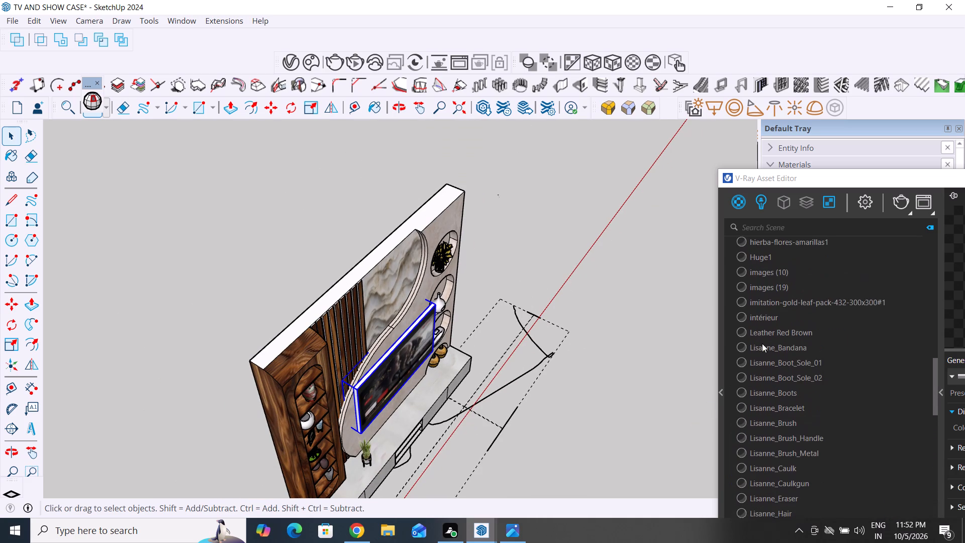
pyautogui.scroll(8, 762, 343)
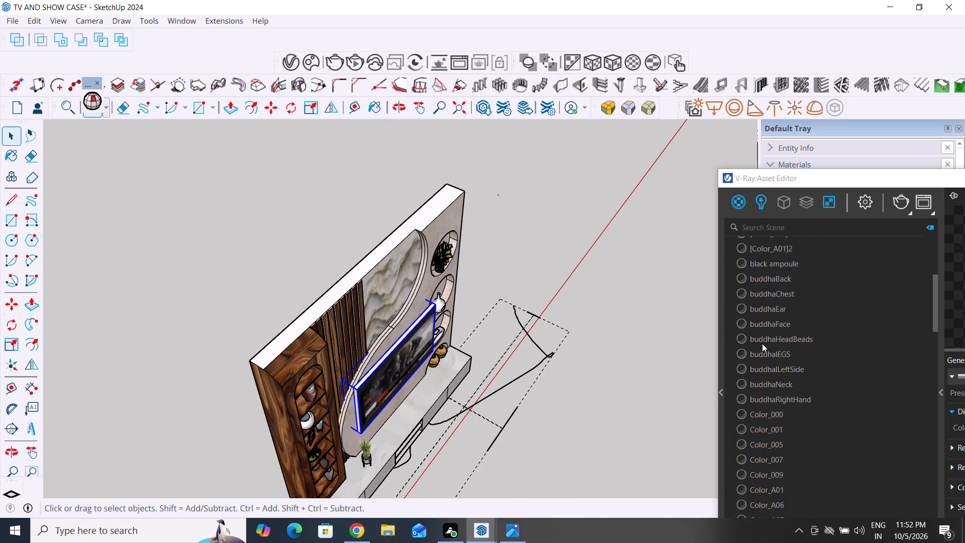
pyautogui.scroll(8, 762, 343)
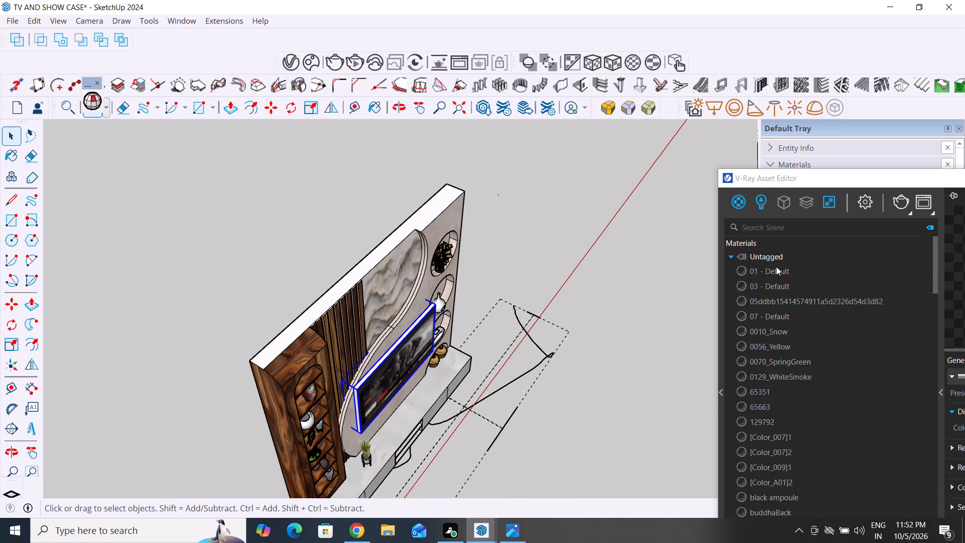
pyautogui.click(776, 266)
pyautogui.click(776, 267)
pyautogui.scroll(-6, 776, 267)
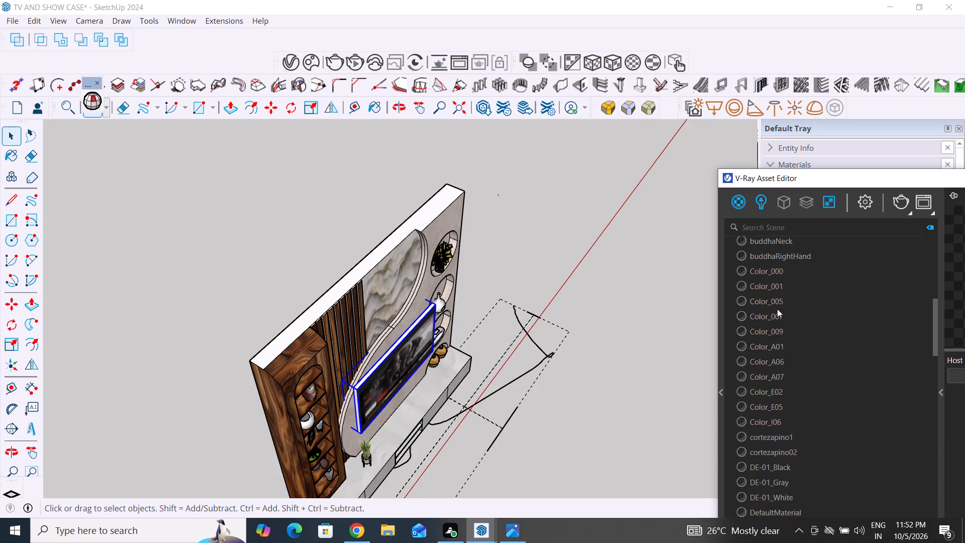
pyautogui.keyDown('ctrl'); pyautogui.click(777, 309); pyautogui.keyUp('ctrl')
pyautogui.scroll(10, 775, 310)
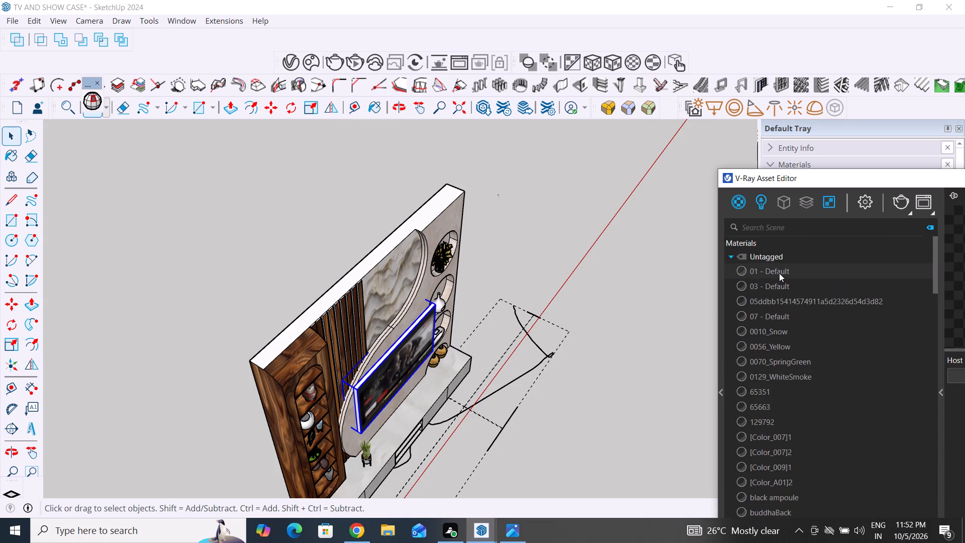
pyautogui.keyDown('shift'); pyautogui.click(784, 272); pyautogui.keyUp('shift')
pyautogui.keyDown('shift'); pyautogui.click(795, 375); pyautogui.keyUp('shift')
pyautogui.moveTo(904, 180); pyautogui.dragTo(760, 73)
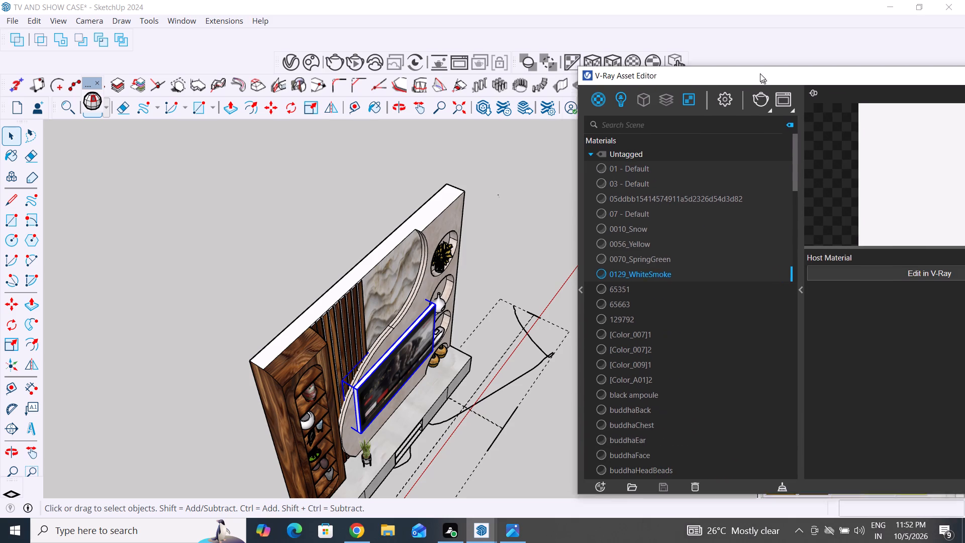
pyautogui.moveTo(760, 73); pyautogui.dragTo(747, 52)
pyautogui.click(677, 467)
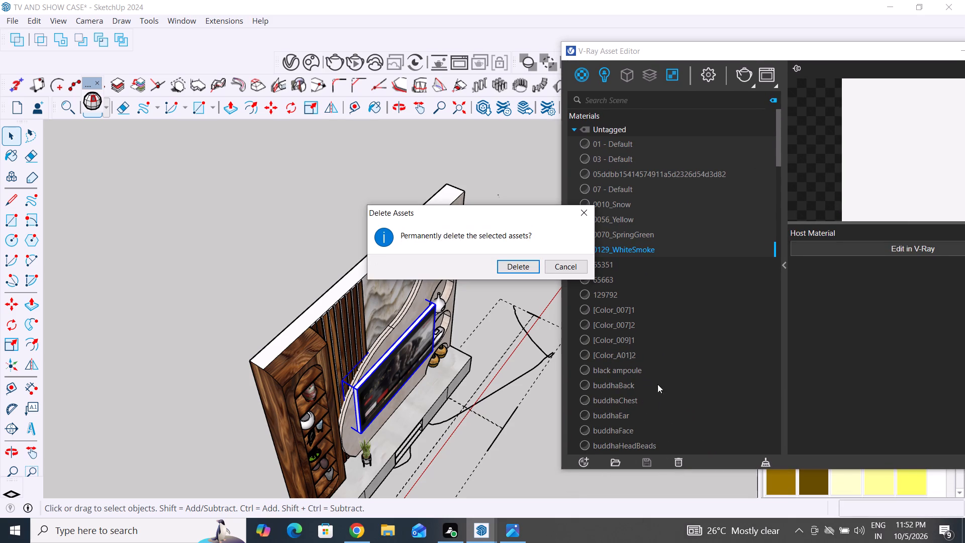
pyautogui.click(531, 268)
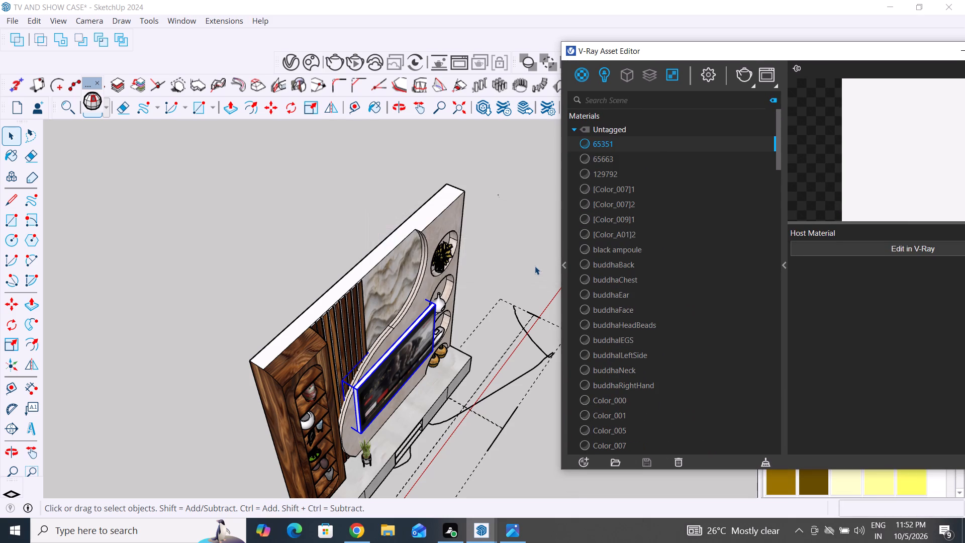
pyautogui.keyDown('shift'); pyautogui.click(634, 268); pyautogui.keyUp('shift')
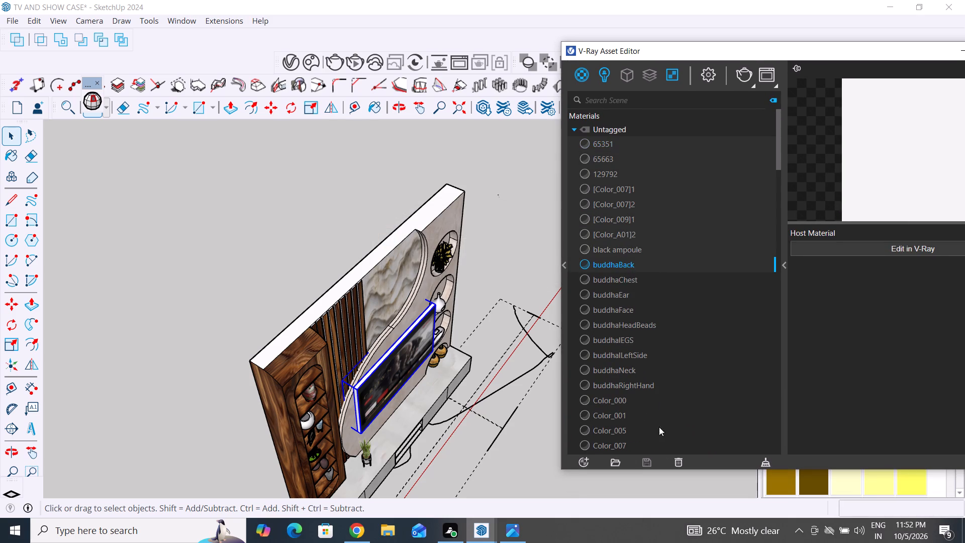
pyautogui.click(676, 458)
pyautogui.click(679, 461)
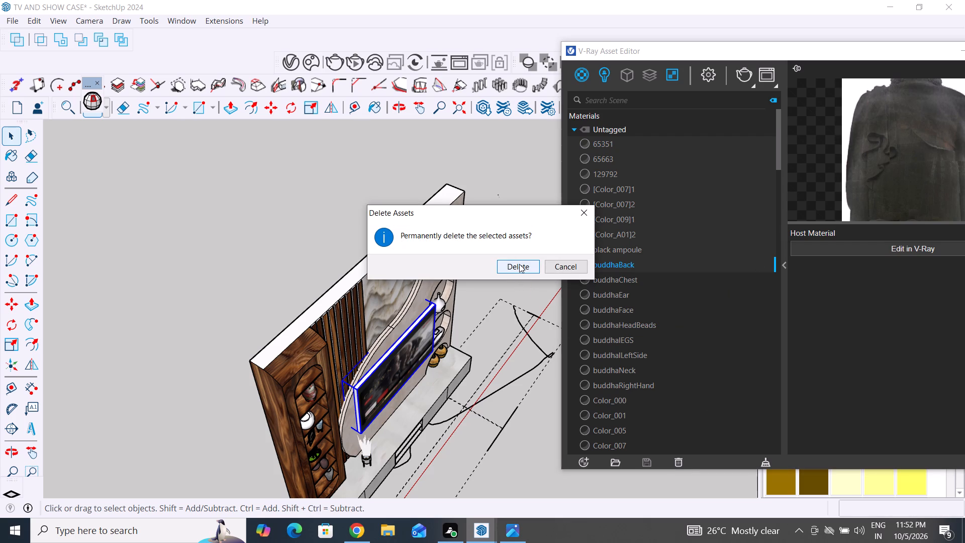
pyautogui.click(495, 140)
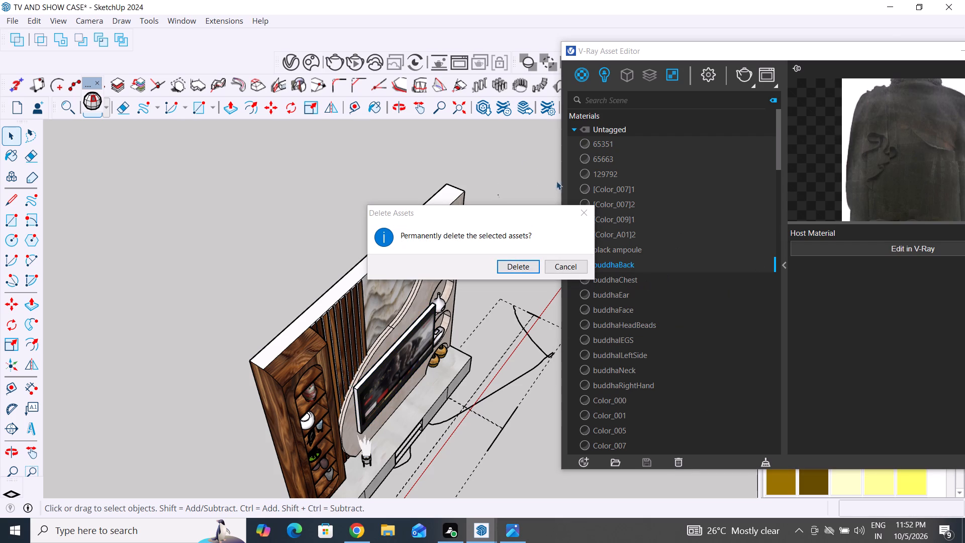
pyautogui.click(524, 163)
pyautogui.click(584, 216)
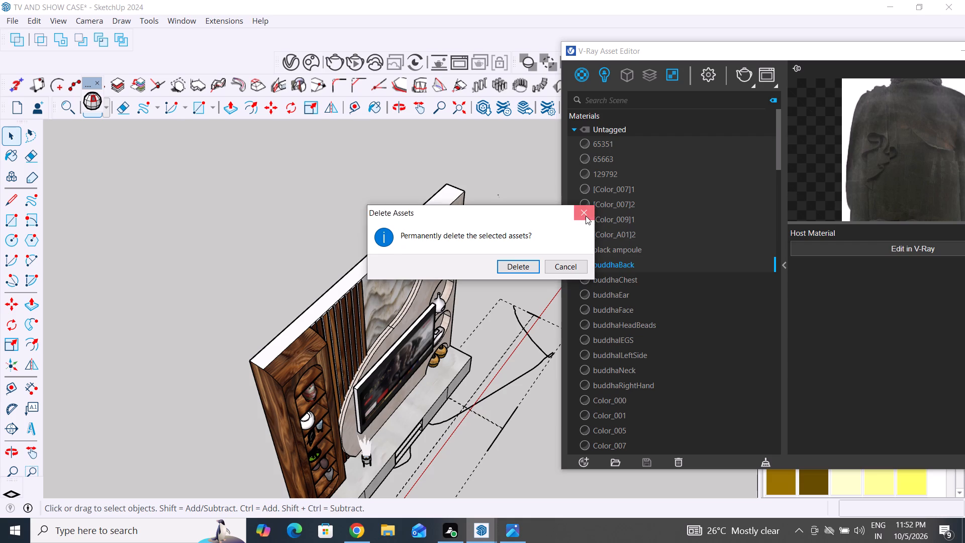
# Delete the material 65351 from the V-Ray scene.
pyautogui.click(624, 145)
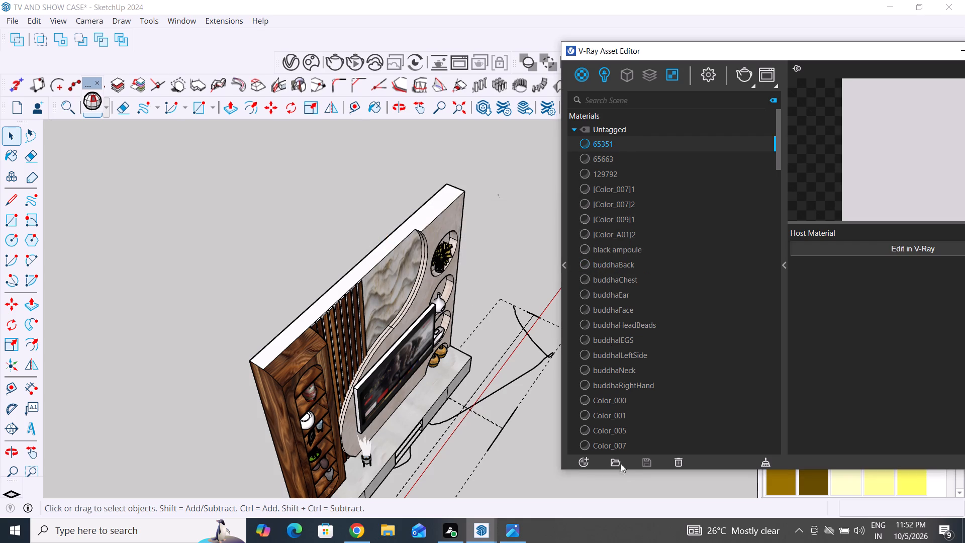
pyautogui.click(682, 466)
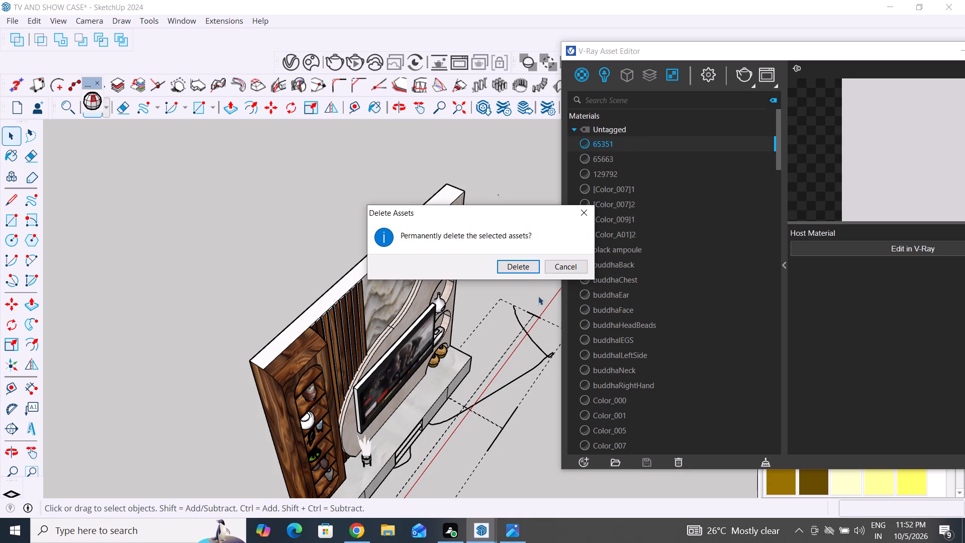
pyautogui.click(530, 262)
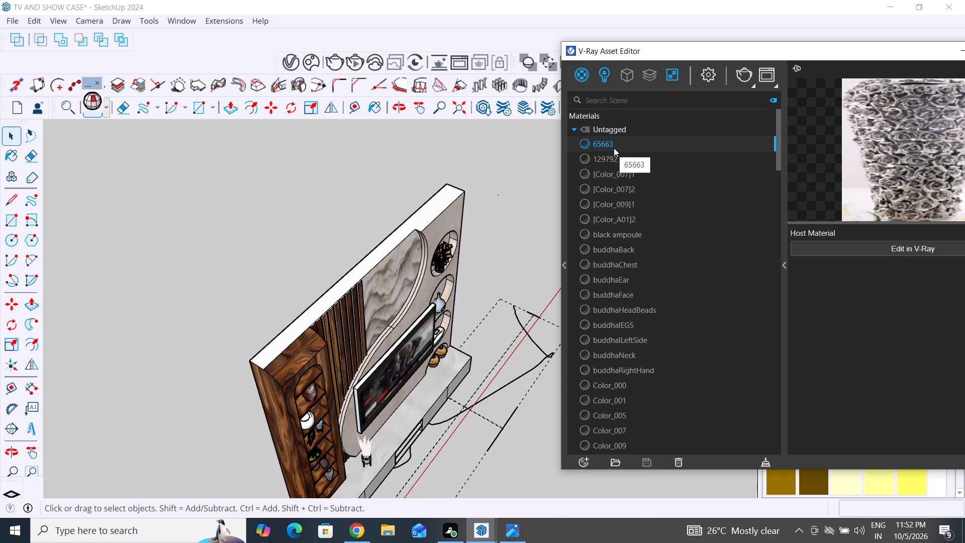
# Look through the remaining materials, lights and textures in the V-Ray asset list, and return to the model.
pyautogui.scroll(-4, 618, 288)
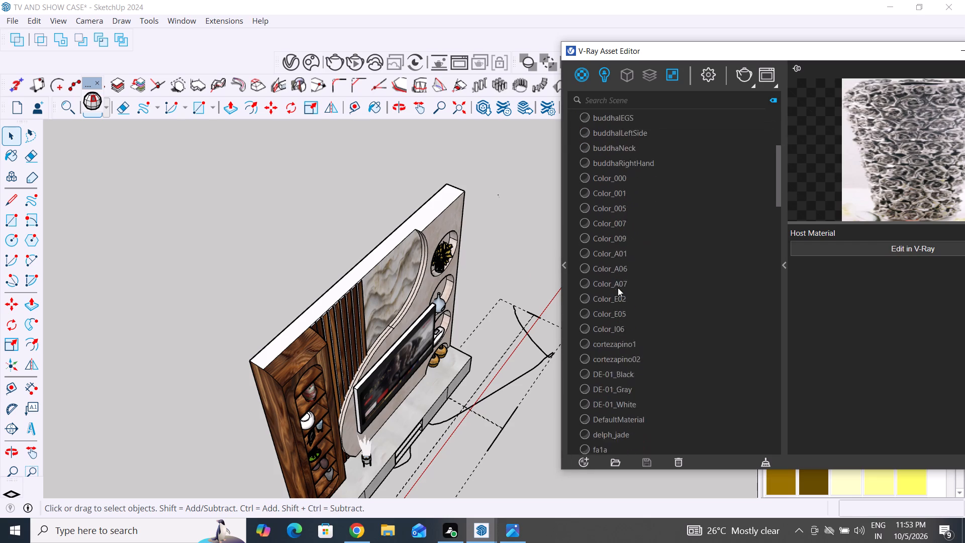
pyautogui.scroll(-12, 618, 288)
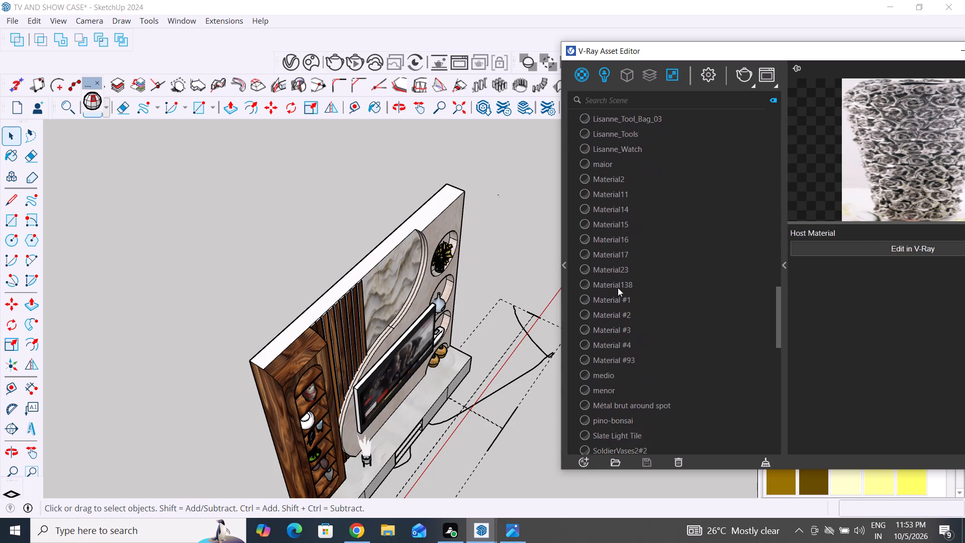
pyautogui.scroll(-18, 618, 288)
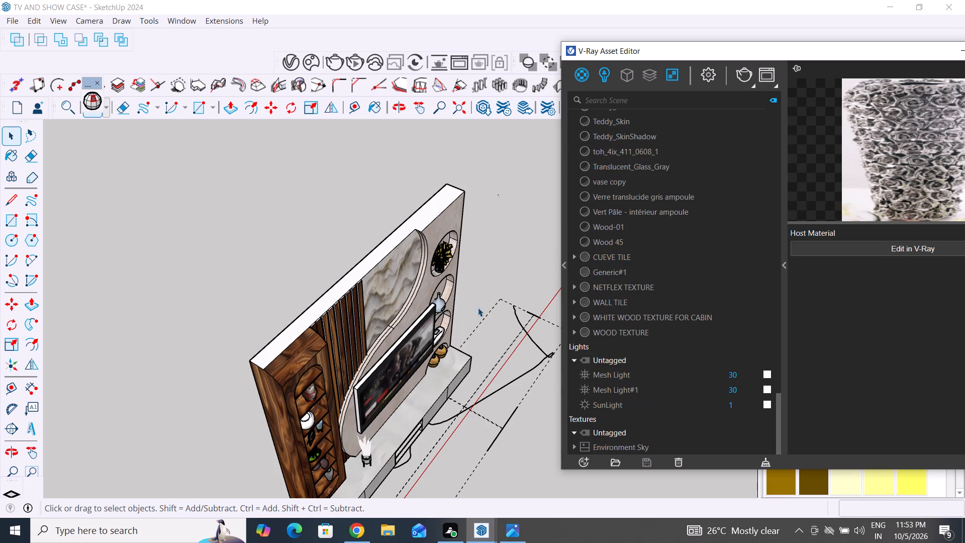
pyautogui.click(505, 266)
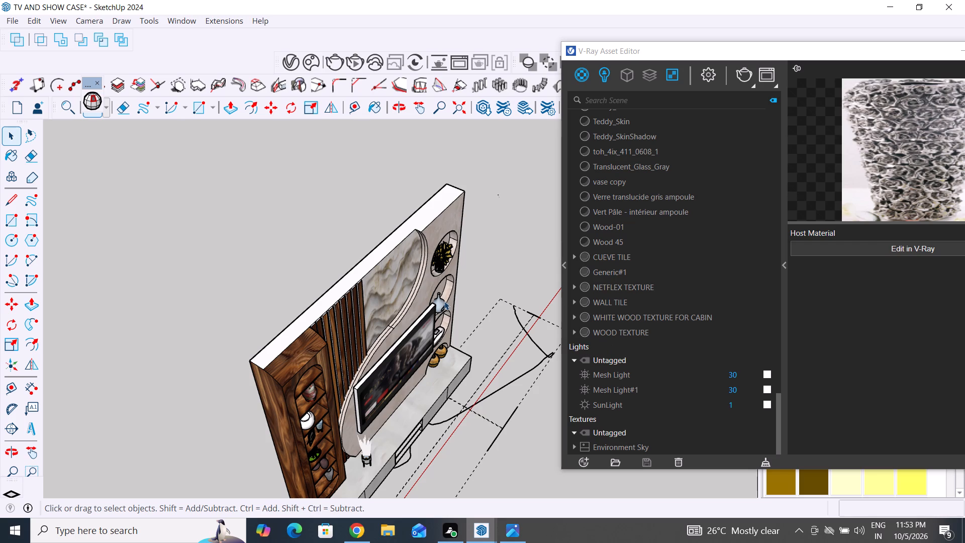
pyautogui.click(506, 220)
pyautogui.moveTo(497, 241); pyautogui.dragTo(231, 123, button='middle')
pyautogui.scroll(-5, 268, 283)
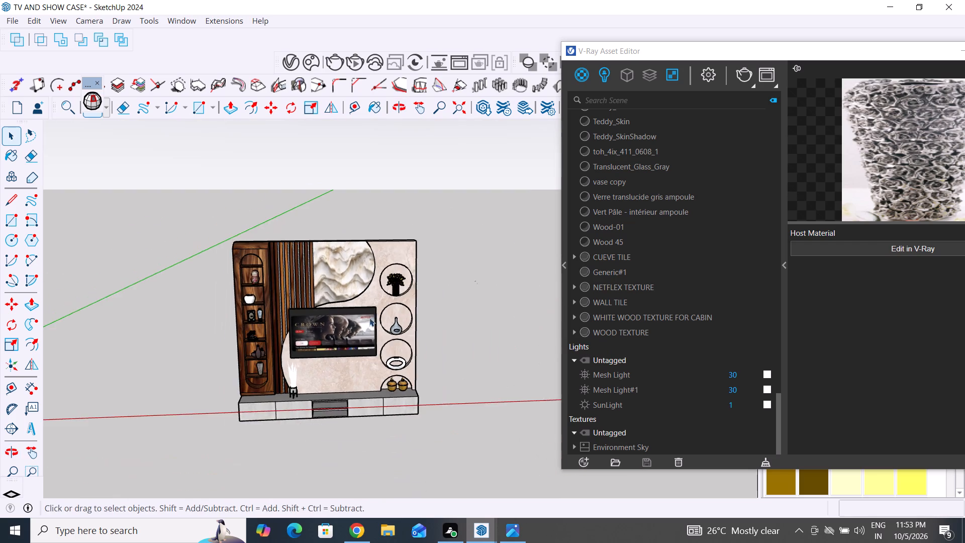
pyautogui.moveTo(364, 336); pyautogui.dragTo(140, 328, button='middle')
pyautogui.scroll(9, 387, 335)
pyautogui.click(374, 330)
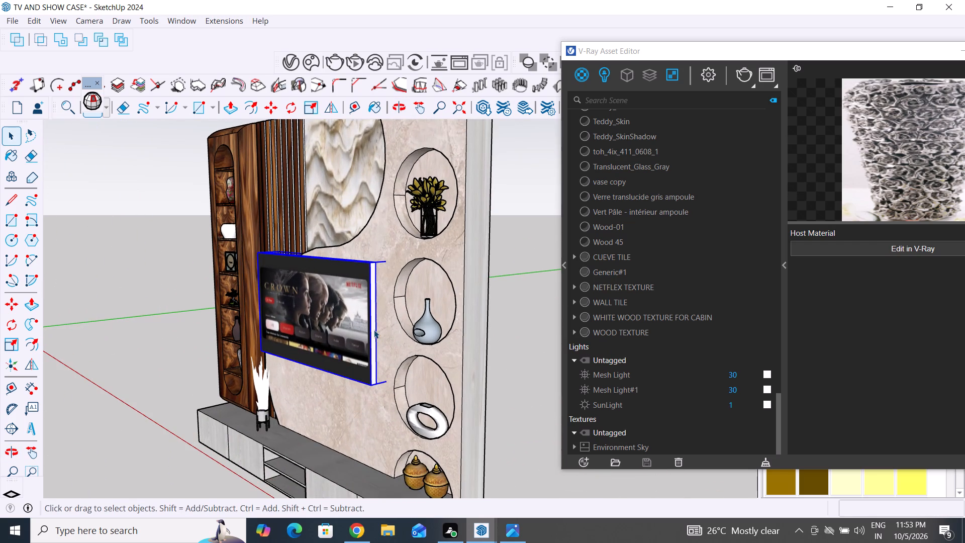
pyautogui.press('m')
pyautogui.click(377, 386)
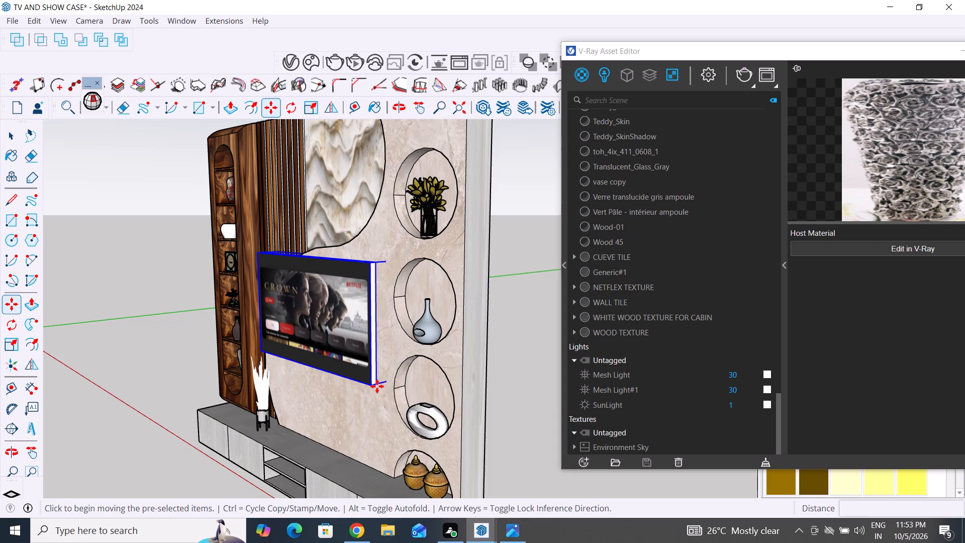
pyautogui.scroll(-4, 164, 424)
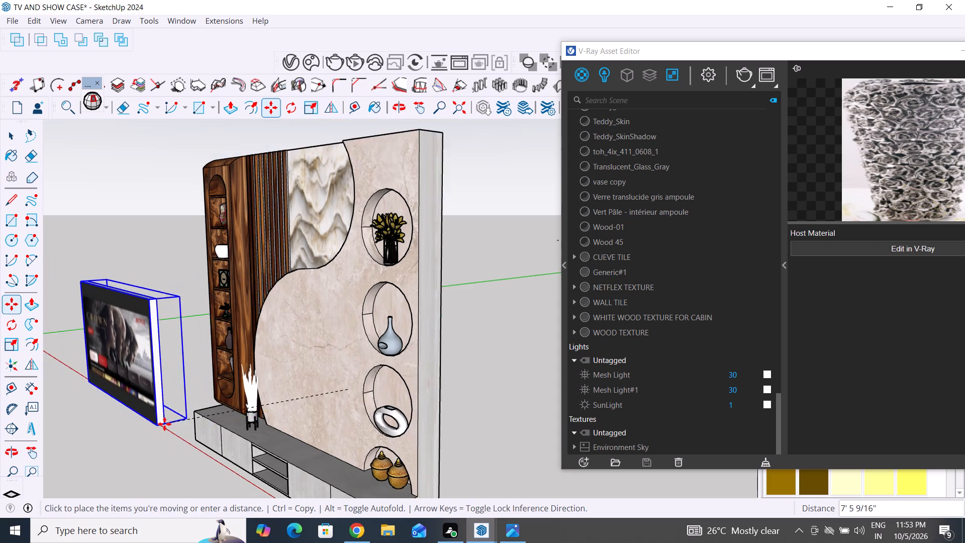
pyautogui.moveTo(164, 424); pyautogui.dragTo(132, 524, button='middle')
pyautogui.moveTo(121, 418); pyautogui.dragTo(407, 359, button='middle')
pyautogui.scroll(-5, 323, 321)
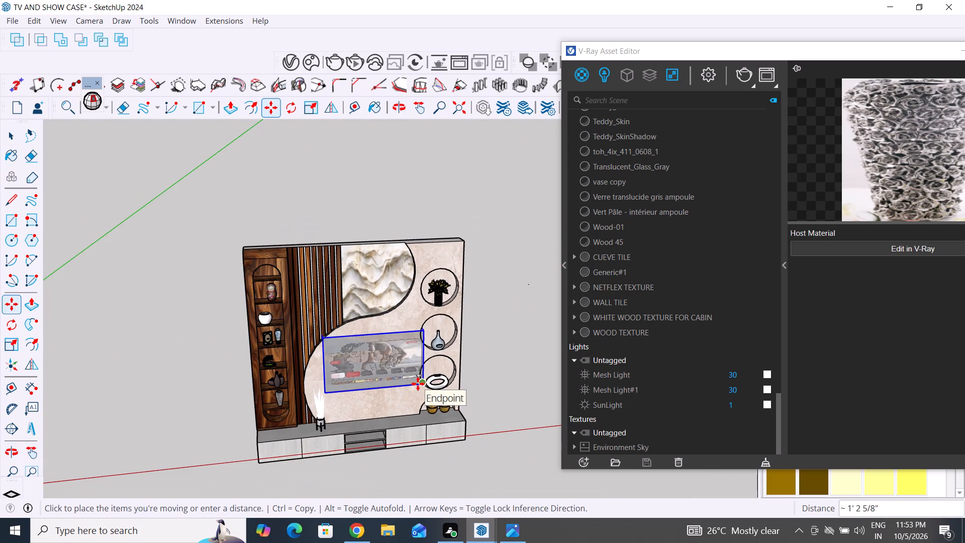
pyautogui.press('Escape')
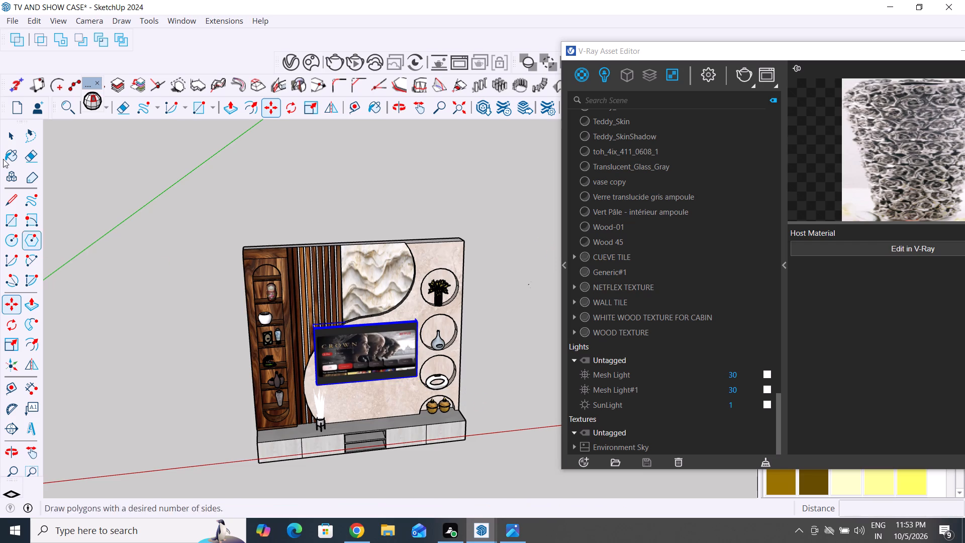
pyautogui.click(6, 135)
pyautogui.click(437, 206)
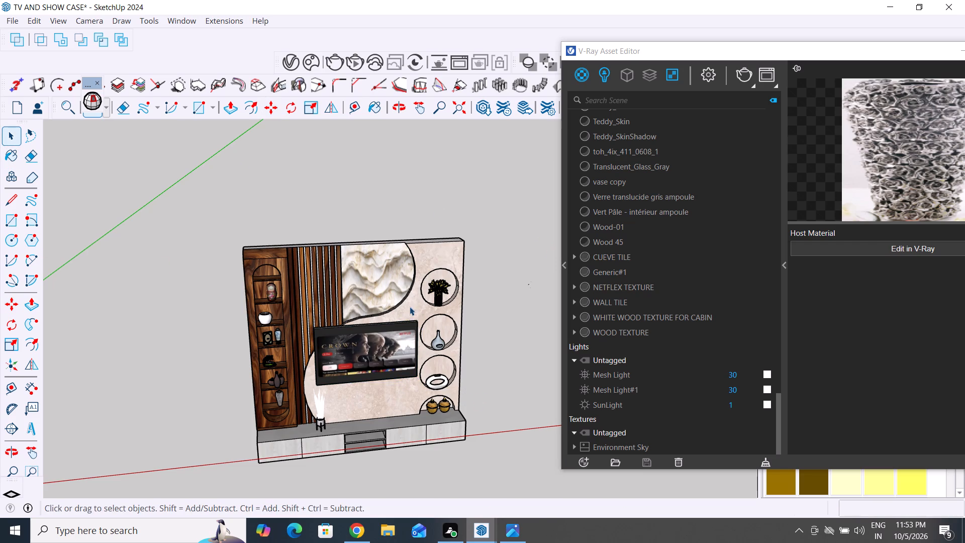
# Draw a rectangle about 7' 7 7/8" by 4' 4 15/16" over the television's front, corner to corner.
pyautogui.click(12, 217)
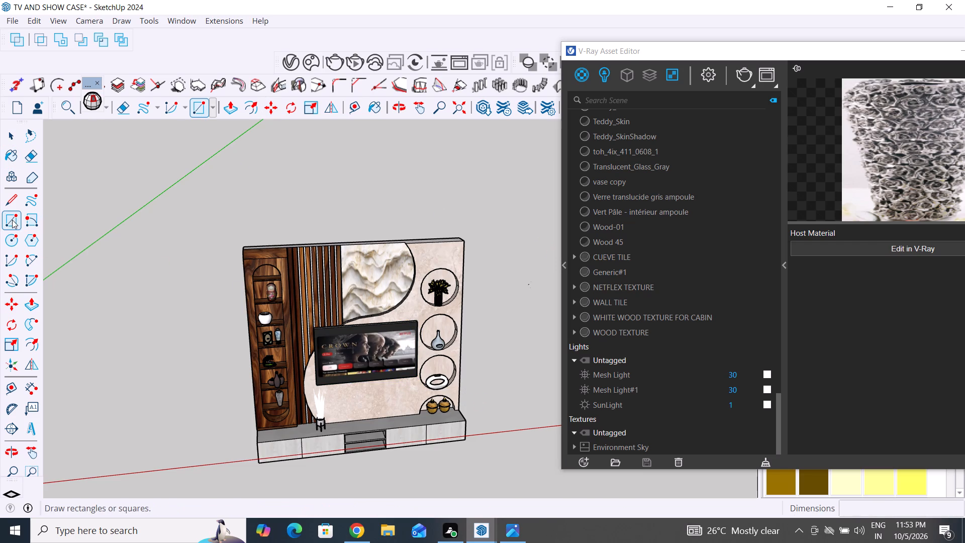
pyautogui.click(12, 220)
pyautogui.scroll(5, 337, 367)
pyautogui.scroll(8, 473, 402)
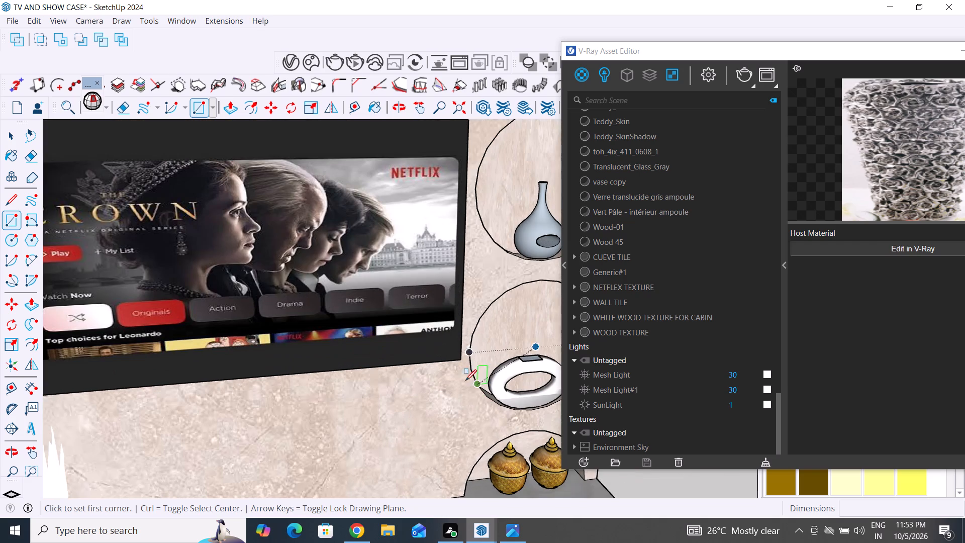
pyautogui.click(461, 359)
pyautogui.scroll(-5, 461, 359)
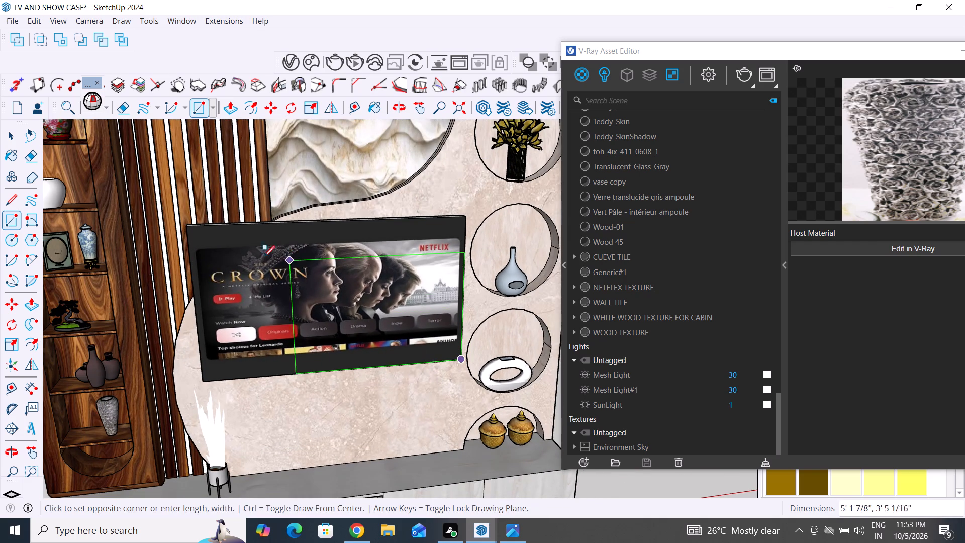
pyautogui.click(187, 228)
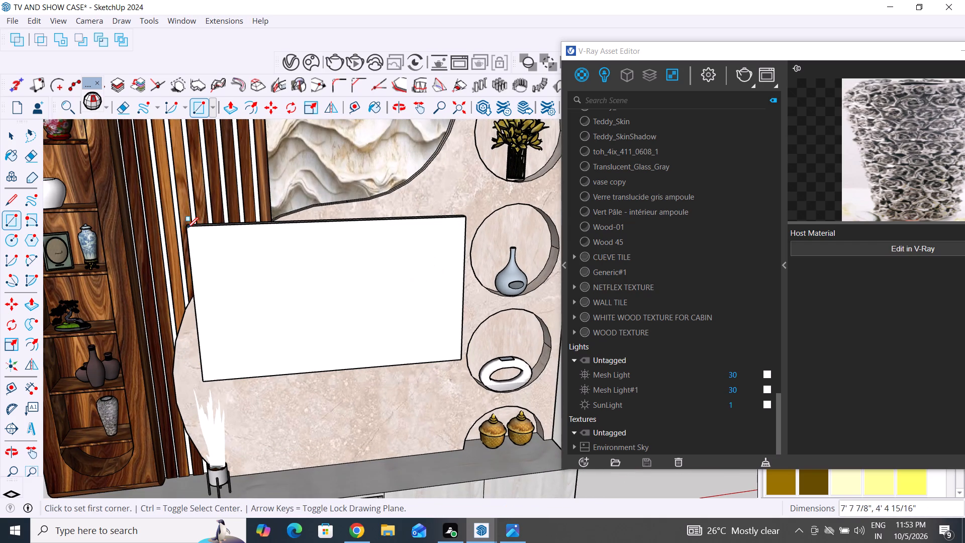
pyautogui.click(15, 135)
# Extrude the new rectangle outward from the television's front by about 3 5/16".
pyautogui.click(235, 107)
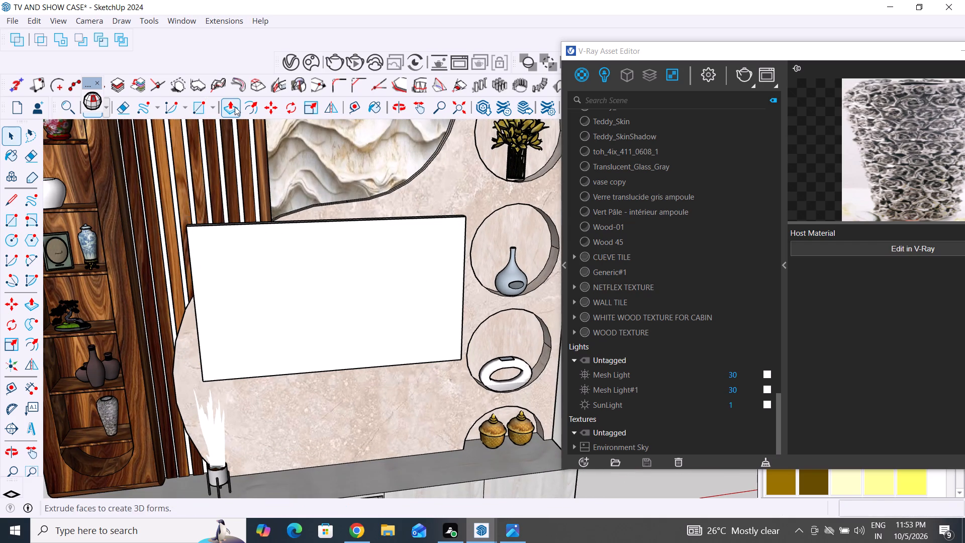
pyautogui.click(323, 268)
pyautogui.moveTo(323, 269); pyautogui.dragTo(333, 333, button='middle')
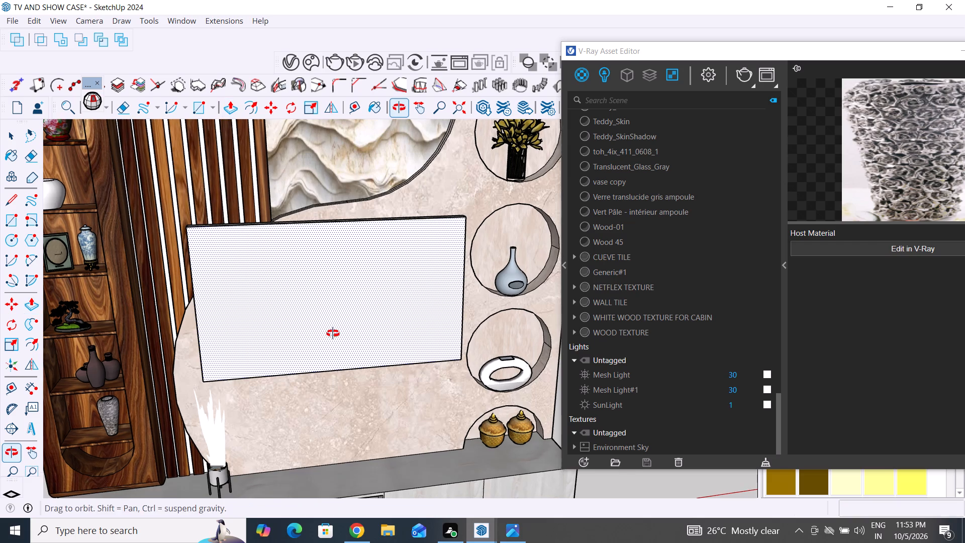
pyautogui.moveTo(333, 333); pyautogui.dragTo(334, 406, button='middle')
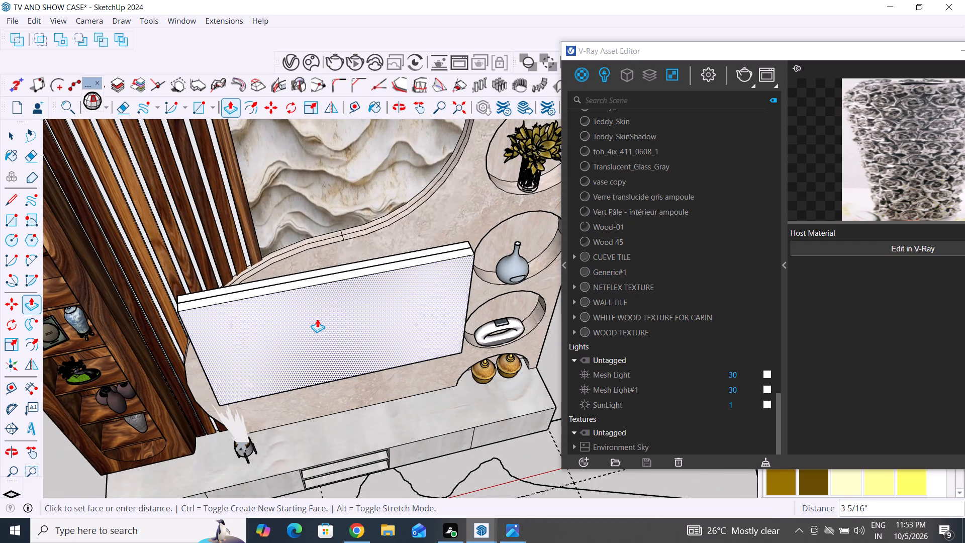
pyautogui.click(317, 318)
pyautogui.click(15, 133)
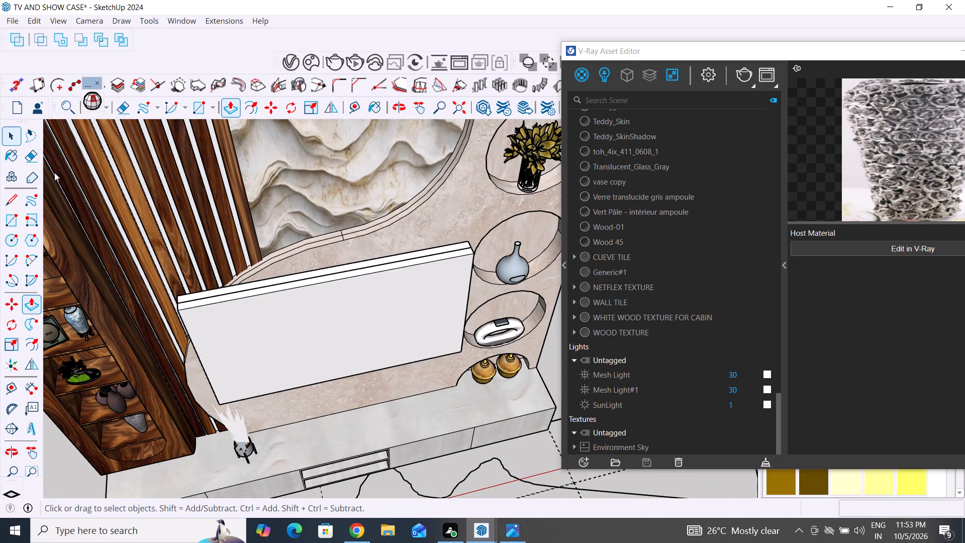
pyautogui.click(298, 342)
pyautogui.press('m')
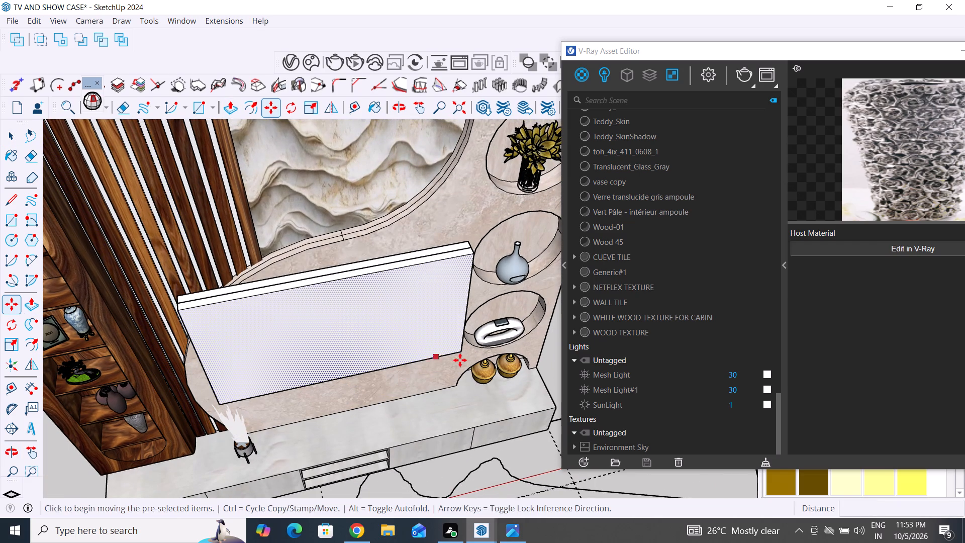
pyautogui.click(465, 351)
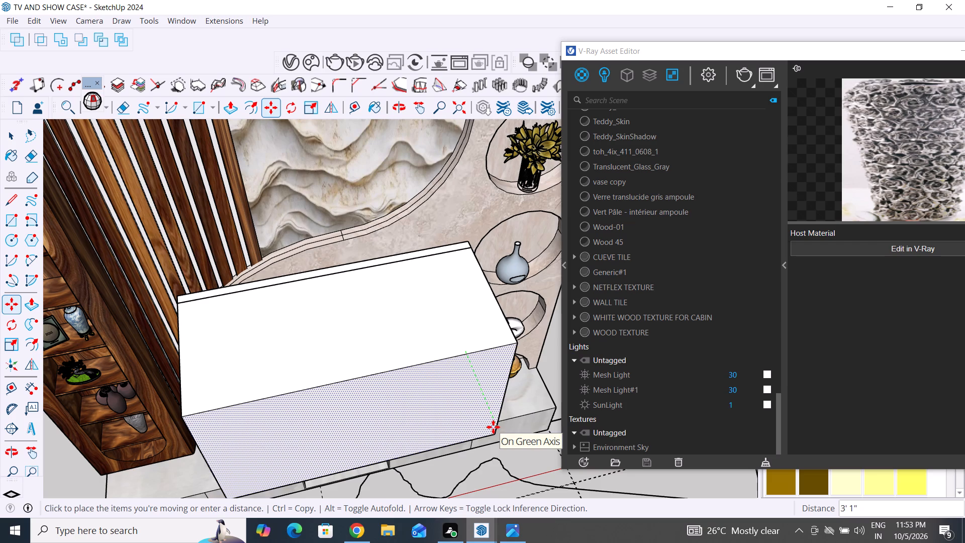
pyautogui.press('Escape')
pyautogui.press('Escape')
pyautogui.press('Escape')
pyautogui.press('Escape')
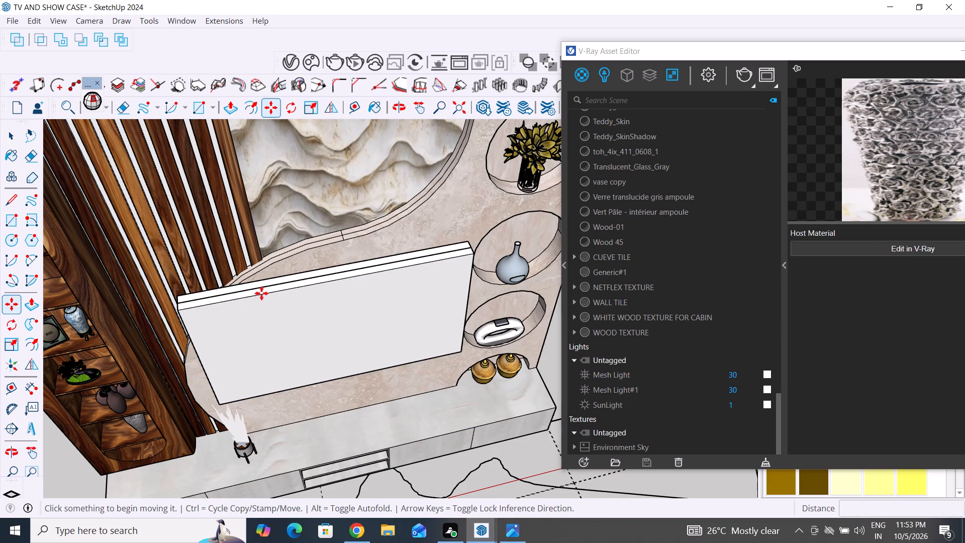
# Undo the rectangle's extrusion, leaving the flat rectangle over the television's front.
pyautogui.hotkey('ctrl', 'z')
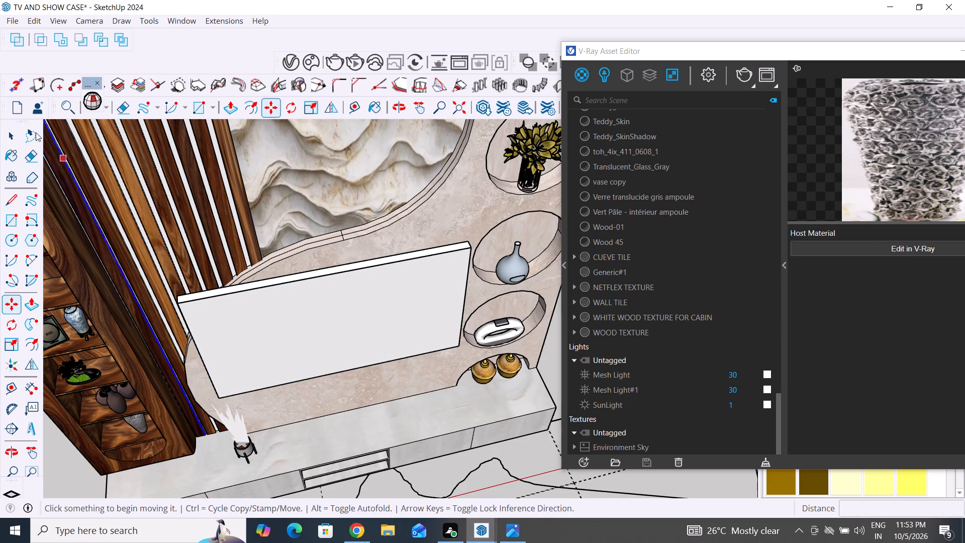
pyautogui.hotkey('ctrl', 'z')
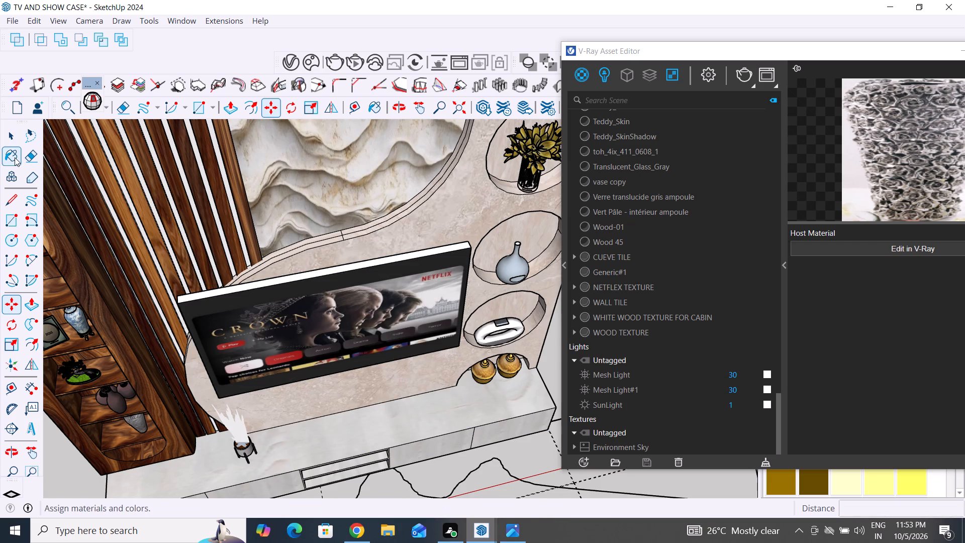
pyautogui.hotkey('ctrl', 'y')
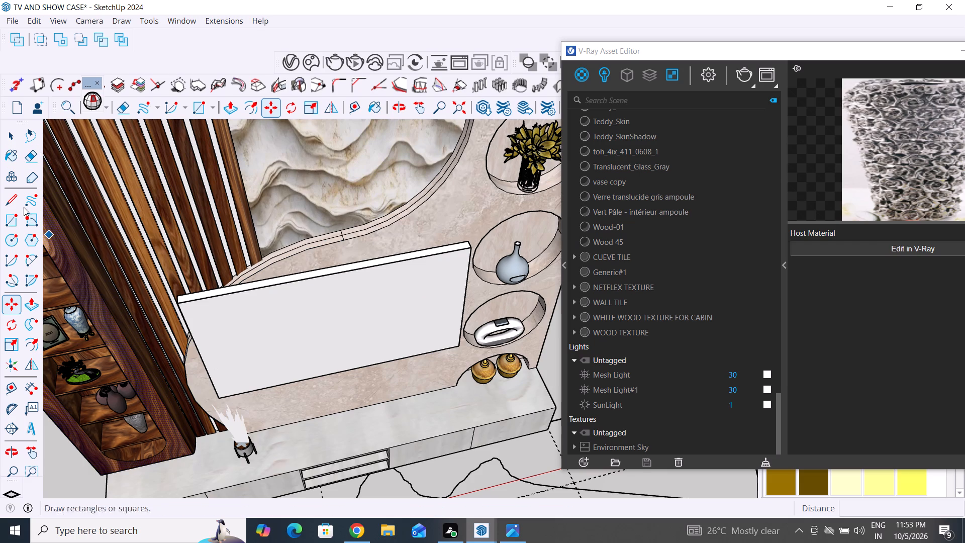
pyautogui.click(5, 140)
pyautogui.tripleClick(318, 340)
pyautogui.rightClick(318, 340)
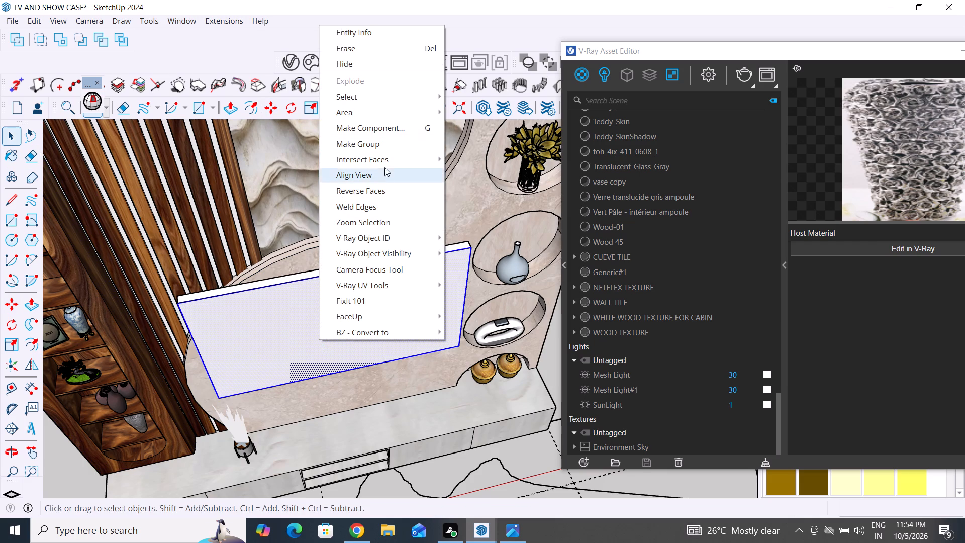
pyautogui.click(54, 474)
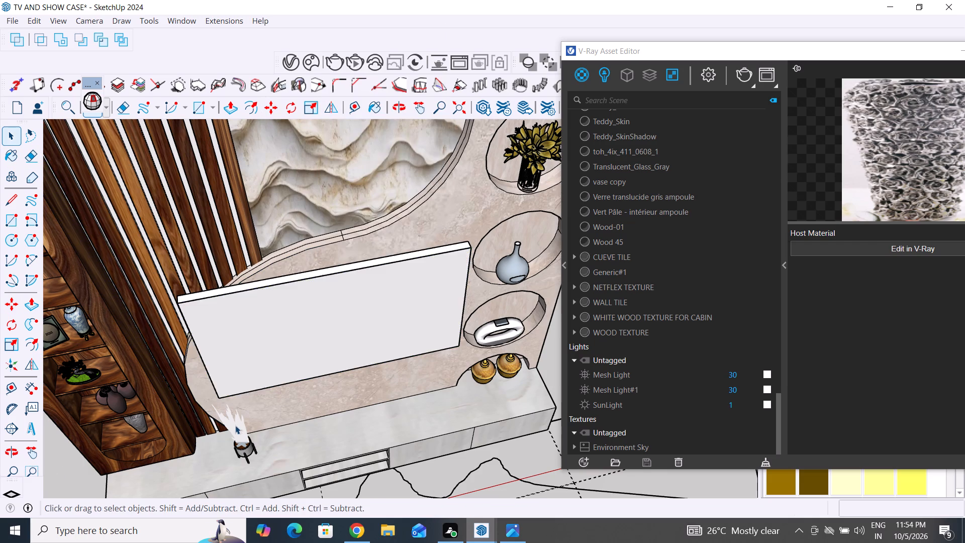
# Copy the rectangle face from the television's front 3 1/2" outward along the green axis.
pyautogui.scroll(-3, 237, 425)
pyautogui.click(301, 354)
pyautogui.press('m')
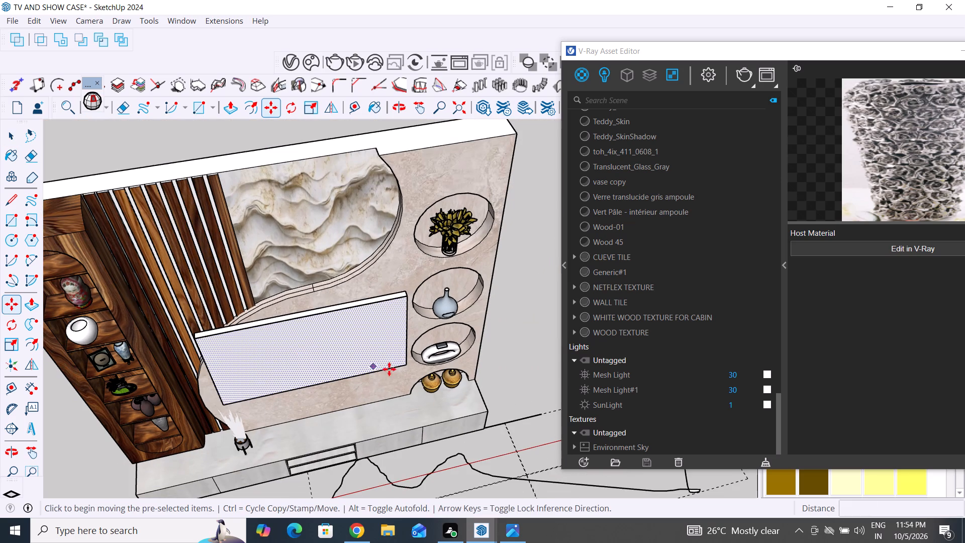
pyautogui.click(407, 365)
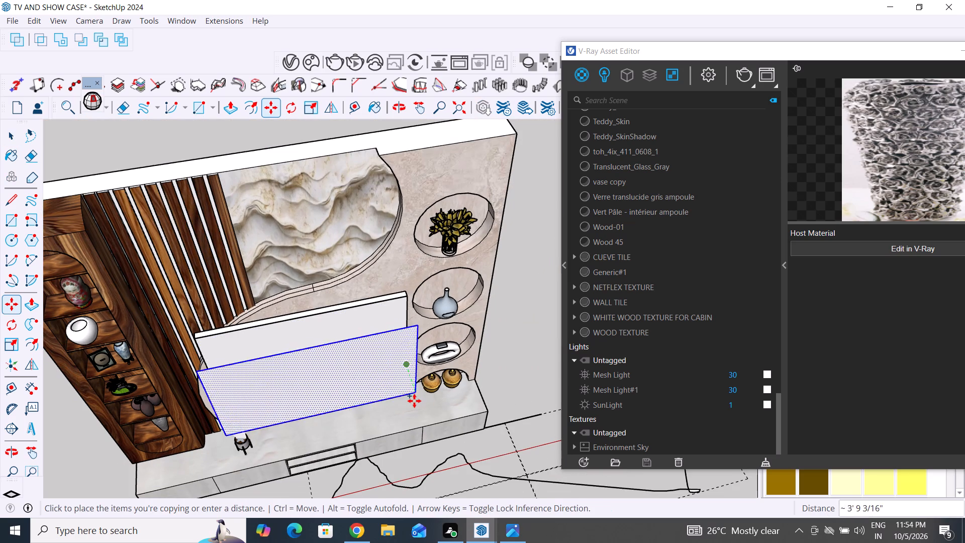
pyautogui.scroll(-3, 414, 401)
pyautogui.moveTo(414, 401); pyautogui.dragTo(390, 483, button='middle')
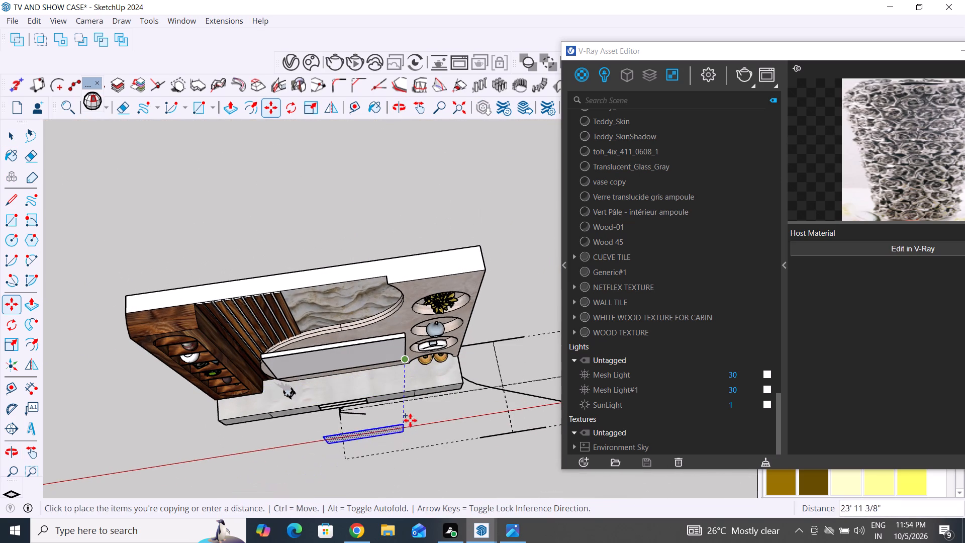
pyautogui.moveTo(403, 398); pyautogui.dragTo(359, 211, button='middle')
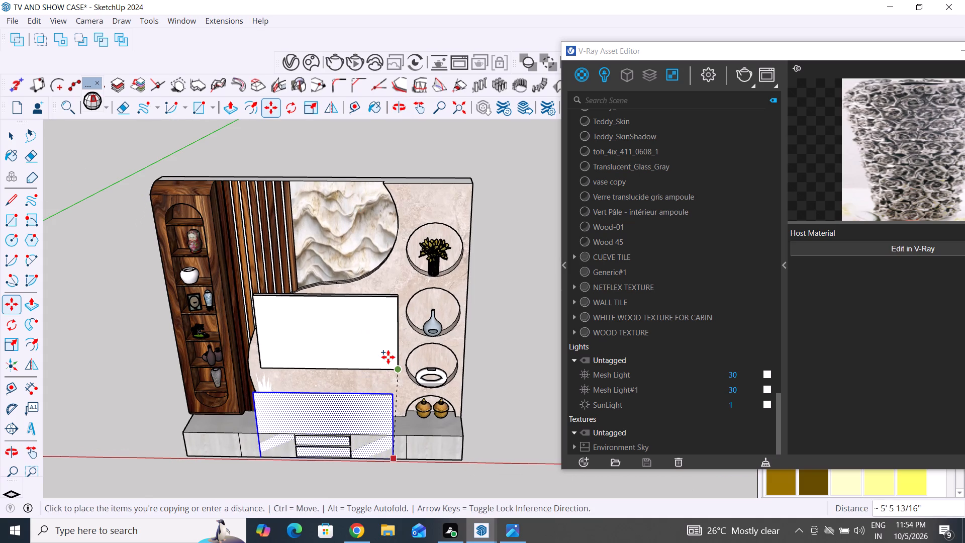
pyautogui.scroll(4, 388, 355)
pyautogui.moveTo(460, 389); pyautogui.dragTo(466, 380, button='middle')
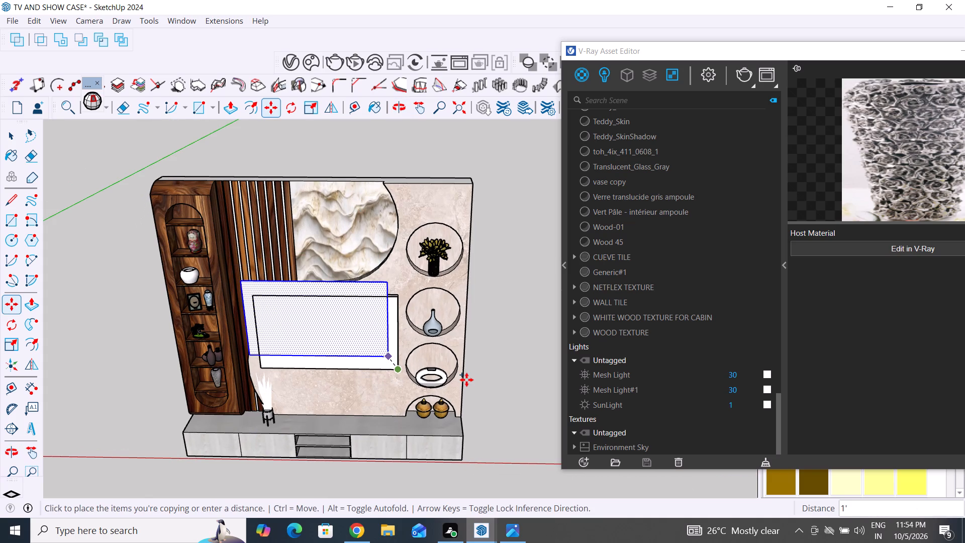
pyautogui.moveTo(466, 380); pyautogui.dragTo(114, 365, button='middle')
pyautogui.scroll(4, 354, 379)
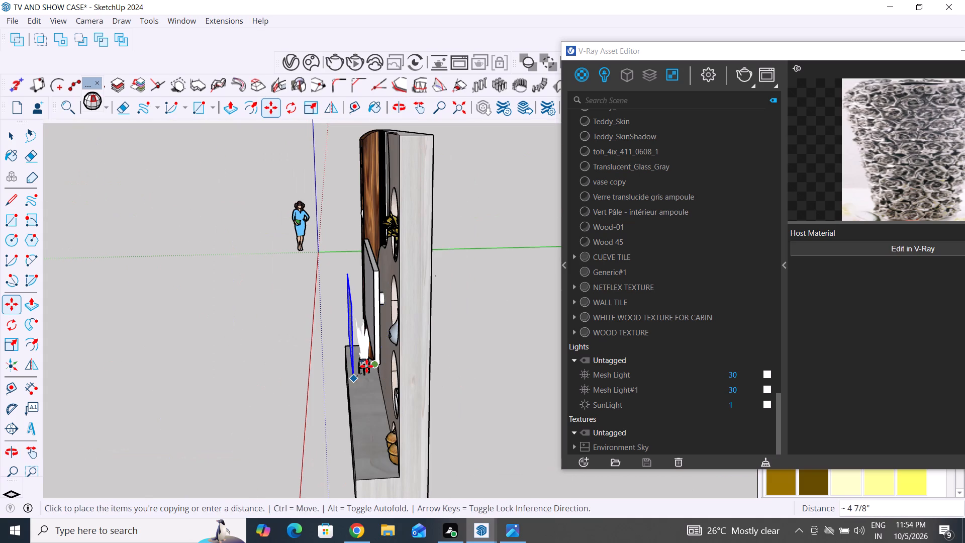
pyautogui.scroll(13, 366, 366)
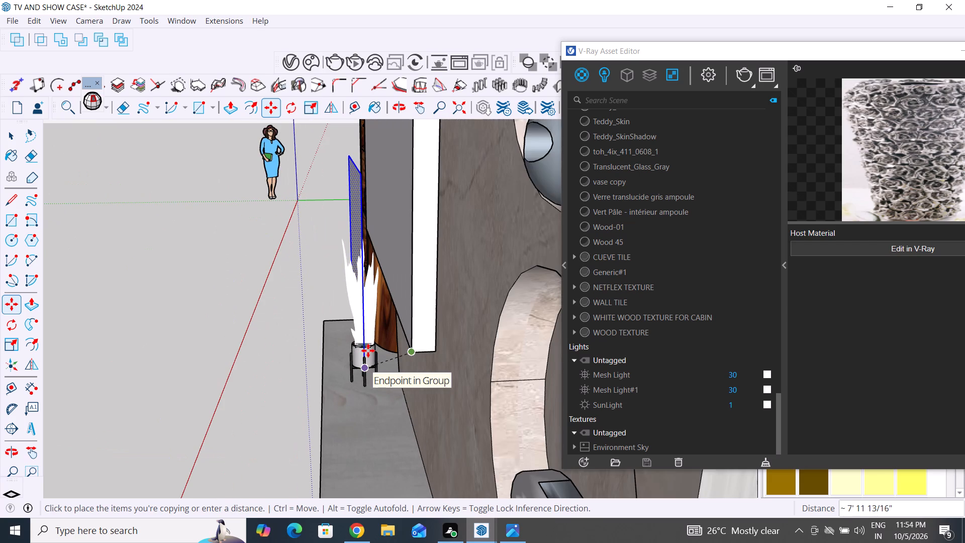
pyautogui.scroll(4, 368, 346)
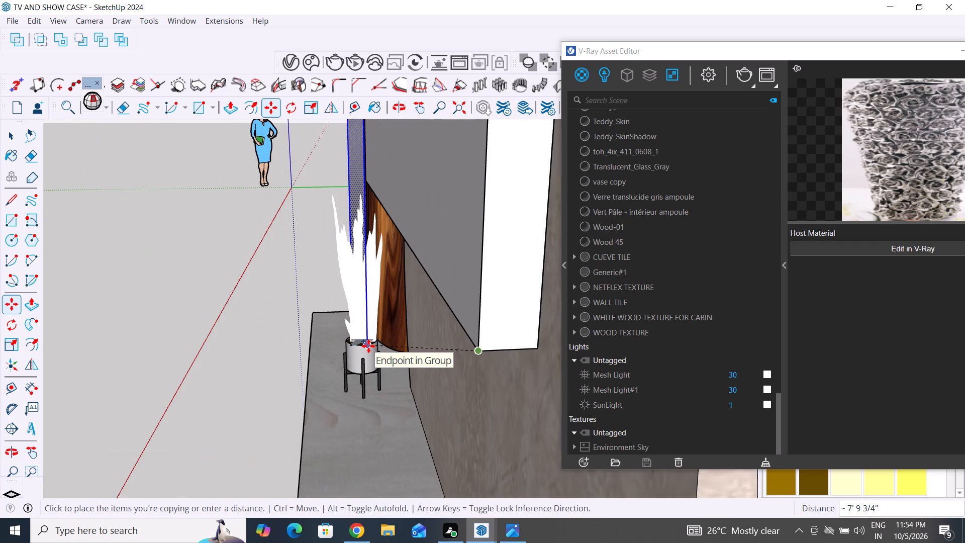
pyautogui.scroll(-5, 354, 358)
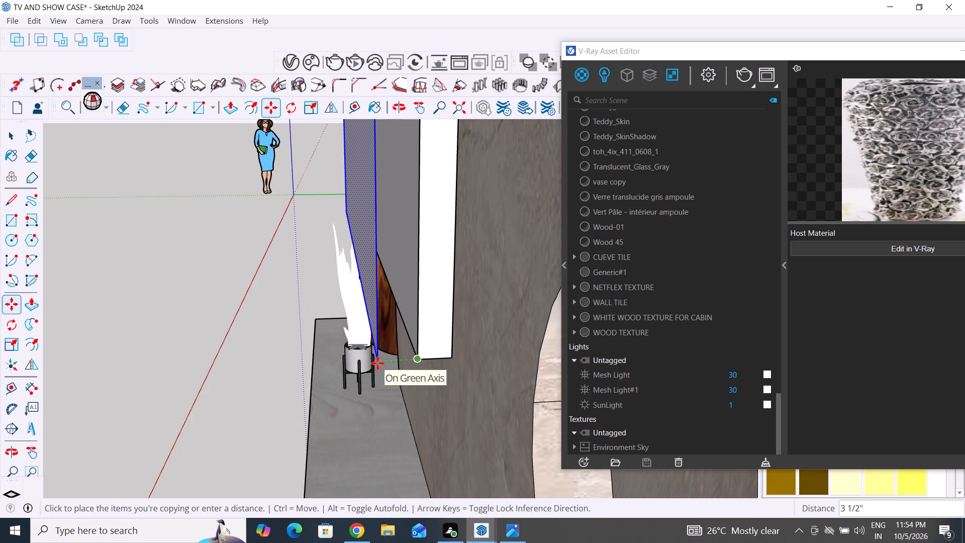
pyautogui.click(378, 364)
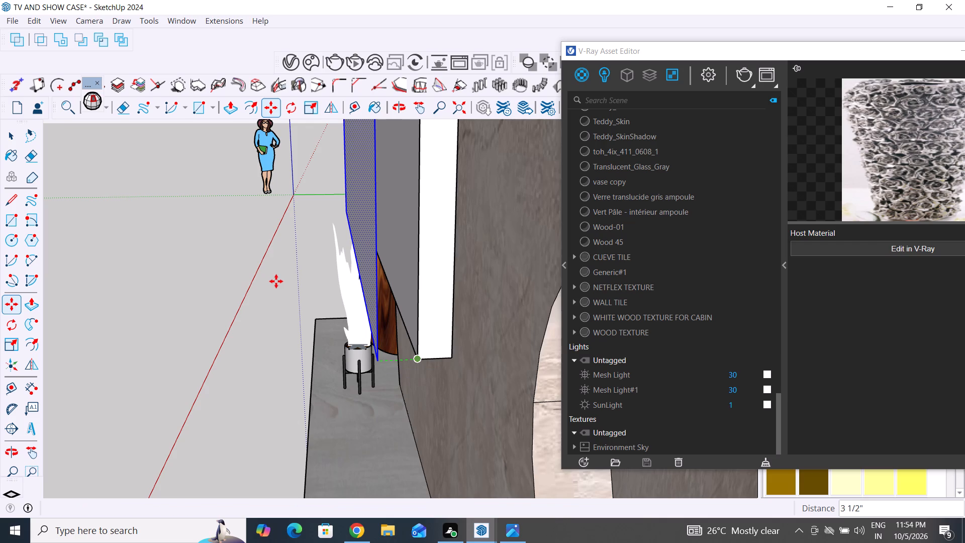
pyautogui.click(11, 138)
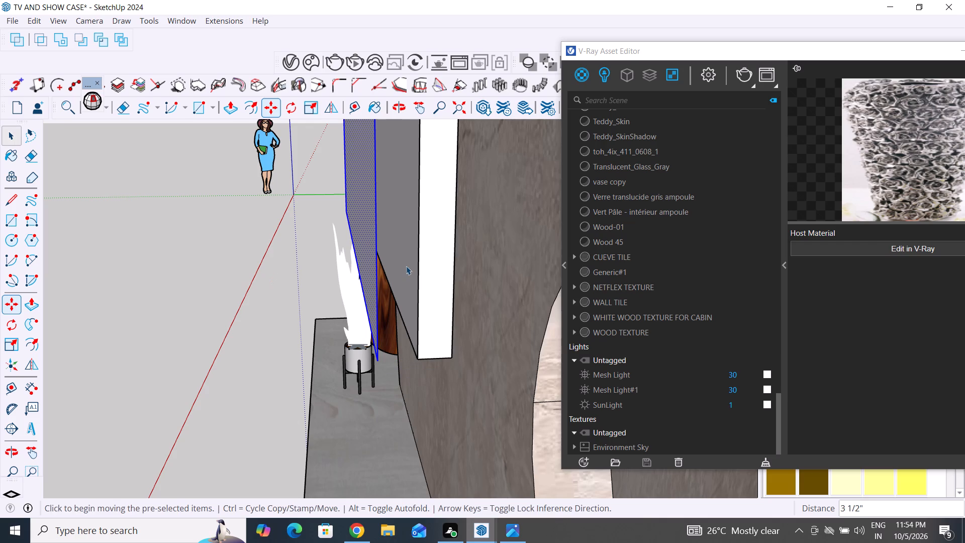
# Delete the original rectangle face lying directly on the television's front.
pyautogui.click(406, 266)
pyautogui.moveTo(410, 337); pyautogui.dragTo(483, 371, button='middle')
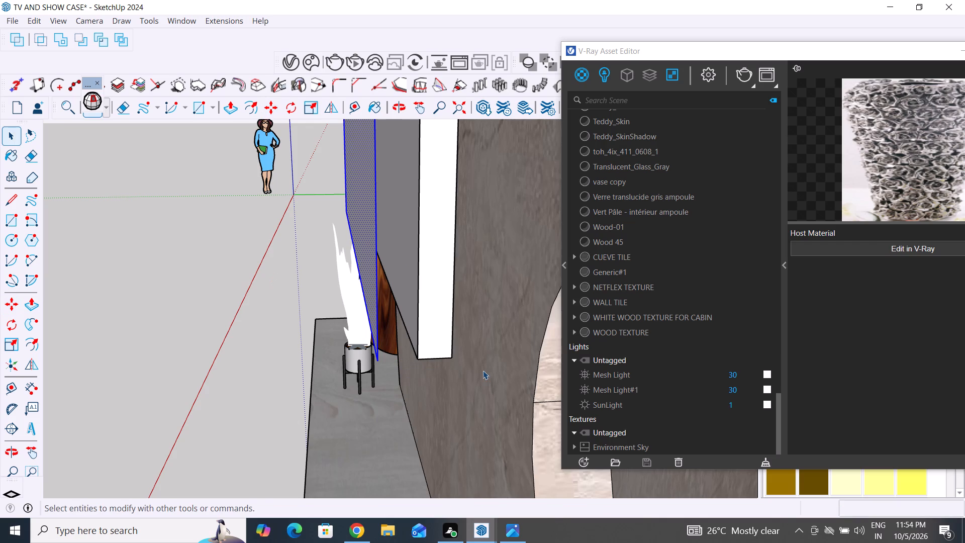
pyautogui.moveTo(483, 371); pyautogui.dragTo(512, 372, button='middle')
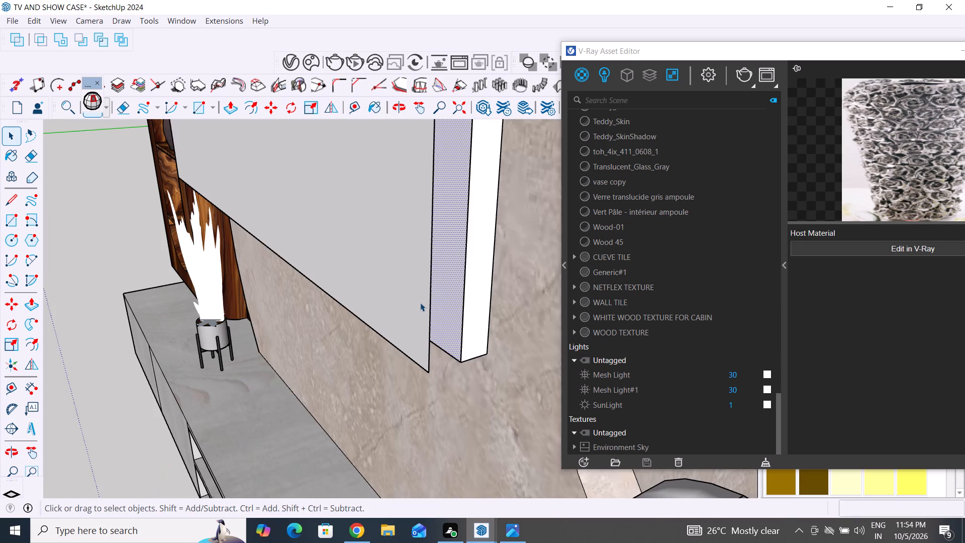
pyautogui.press('Delete')
# Extrude the copied rectangle face in front of the television by about 1 9/16" into a thin panel.
pyautogui.scroll(-6, 456, 322)
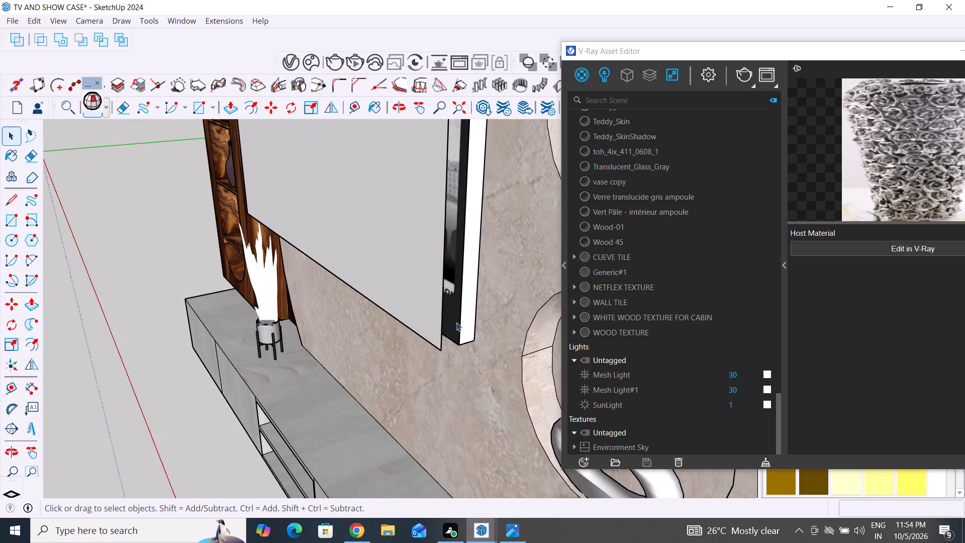
pyautogui.scroll(-9, 456, 322)
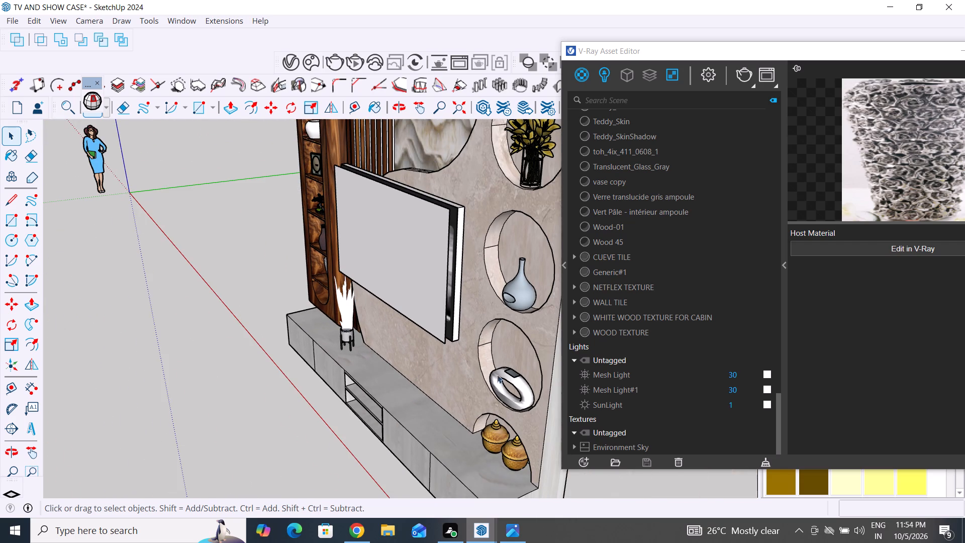
pyautogui.click(228, 107)
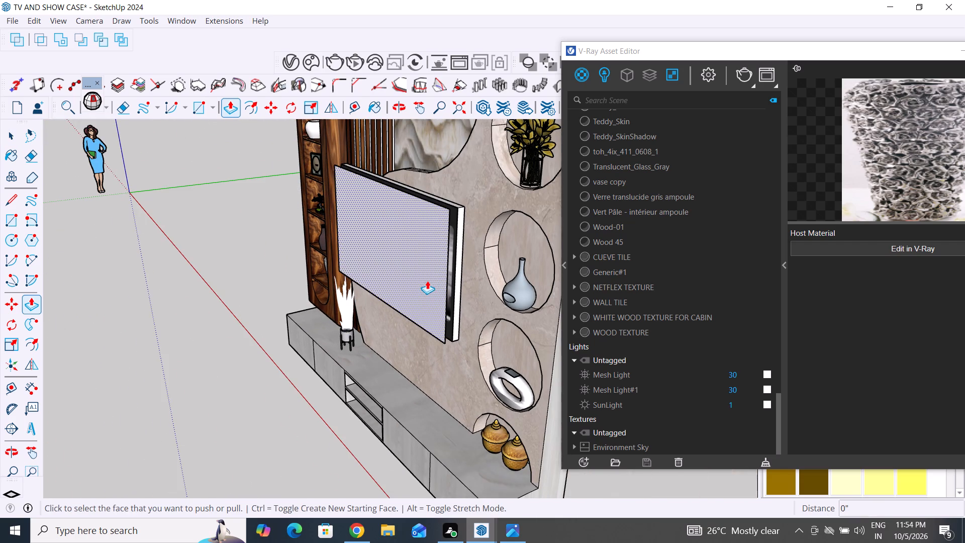
pyautogui.click(427, 281)
pyautogui.click(423, 281)
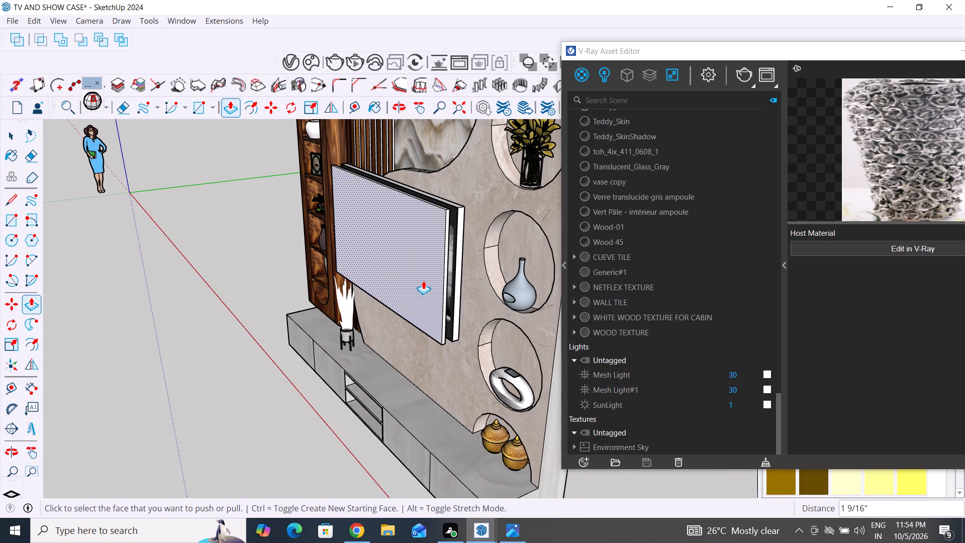
# Group all the faces and edges of the extruded panel in front of the television.
pyautogui.click(10, 139)
pyautogui.click(207, 238)
pyautogui.tripleClick(420, 250)
pyautogui.click(420, 250)
pyautogui.rightClick(420, 250)
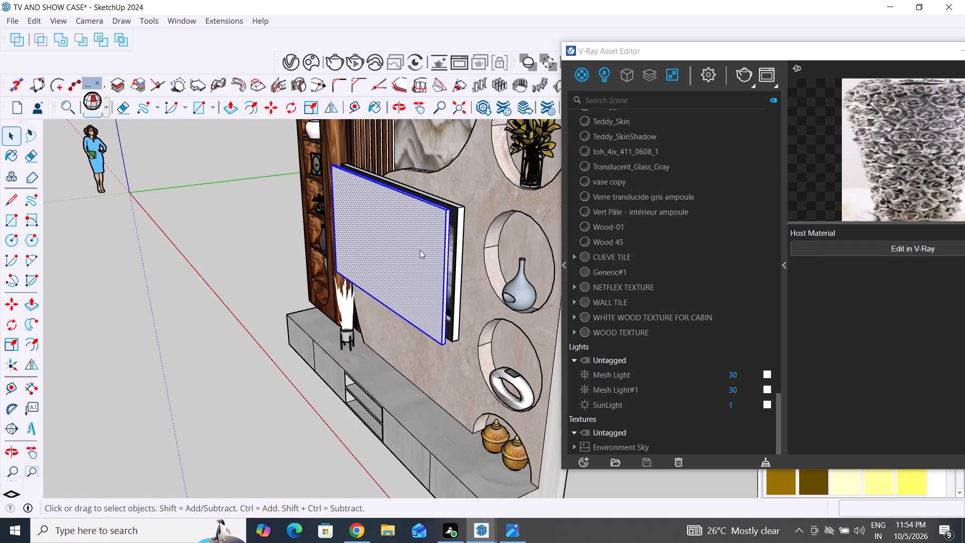
pyautogui.click(469, 117)
pyautogui.click(175, 371)
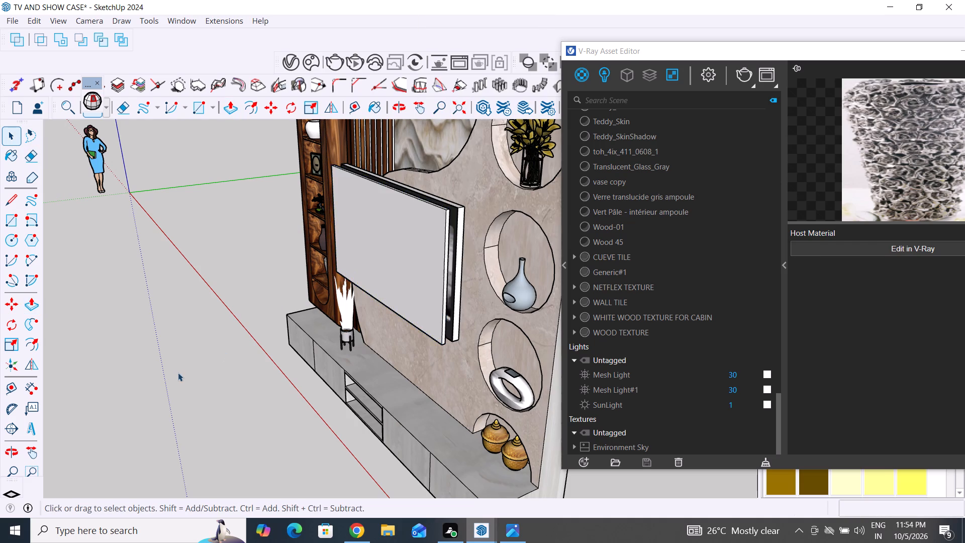
# Move the panel group about 10 11/16" along the green axis to sit behind the television.
pyautogui.scroll(-5, 187, 383)
pyautogui.moveTo(381, 356); pyautogui.dragTo(304, 354, button='middle')
pyautogui.scroll(8, 314, 331)
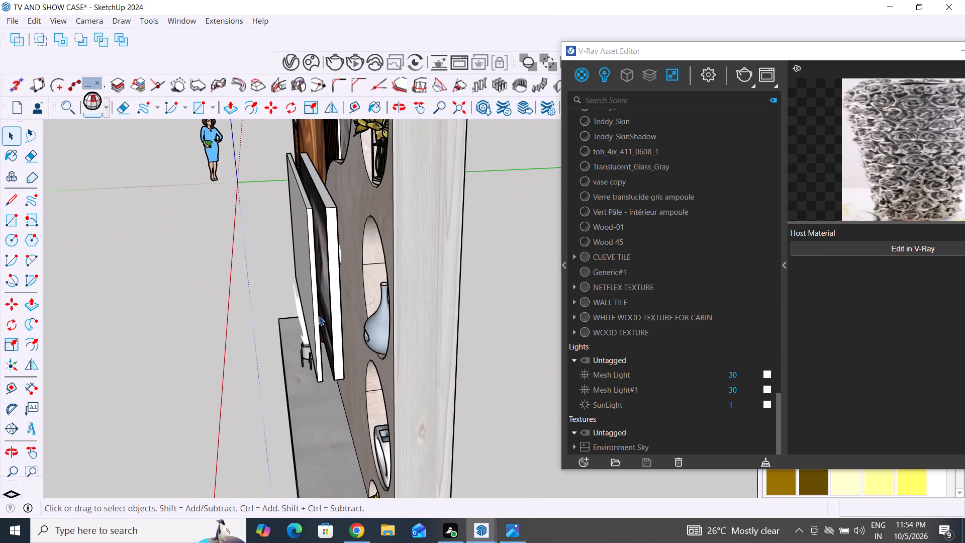
pyautogui.click(317, 316)
pyautogui.press('m')
pyautogui.scroll(4, 301, 344)
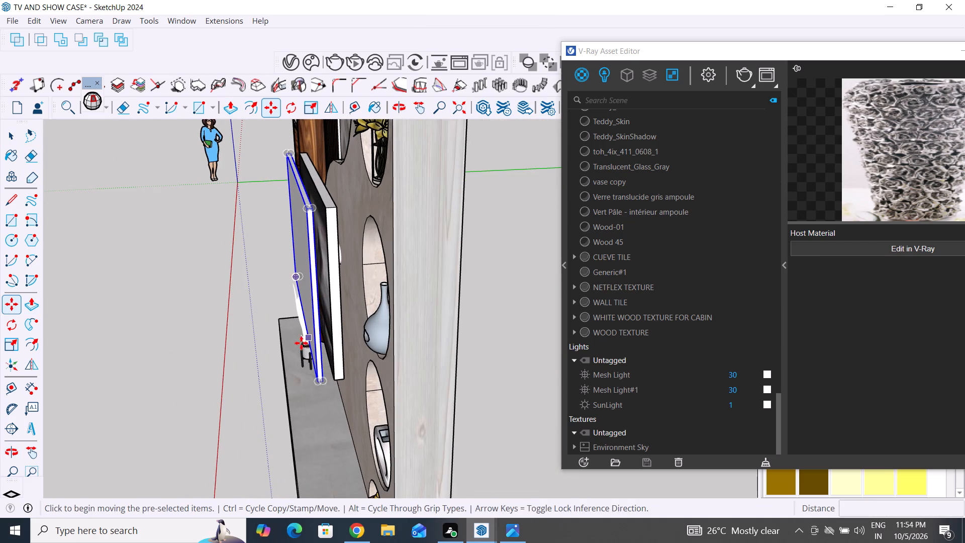
pyautogui.click(321, 387)
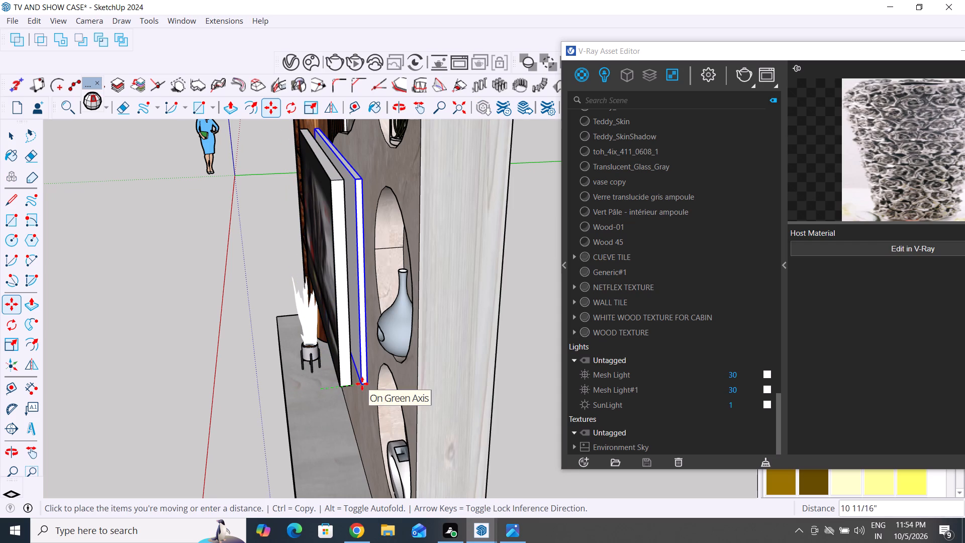
pyautogui.click(362, 384)
pyautogui.click(5, 138)
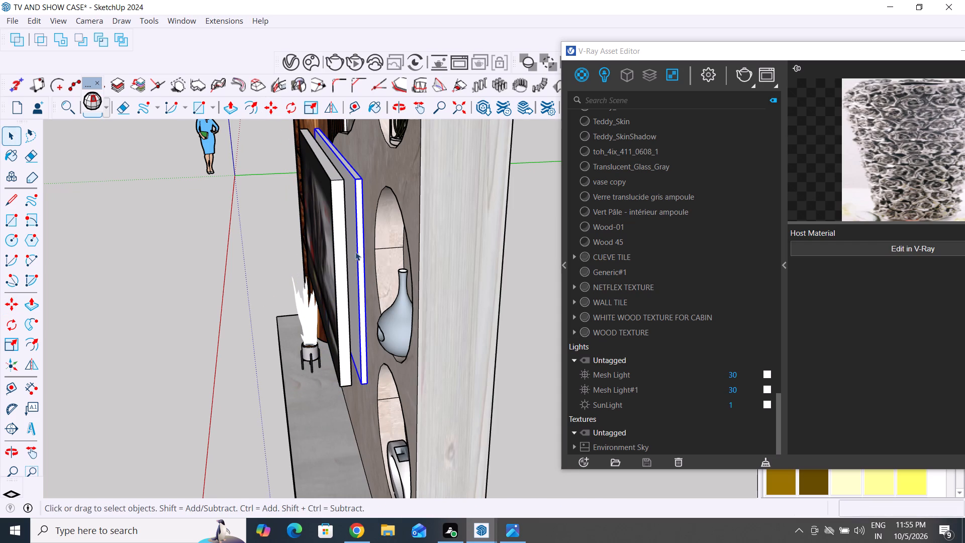
# Hide the television group.
pyautogui.click(339, 230)
pyautogui.rightClick(339, 230)
pyautogui.click(392, 41)
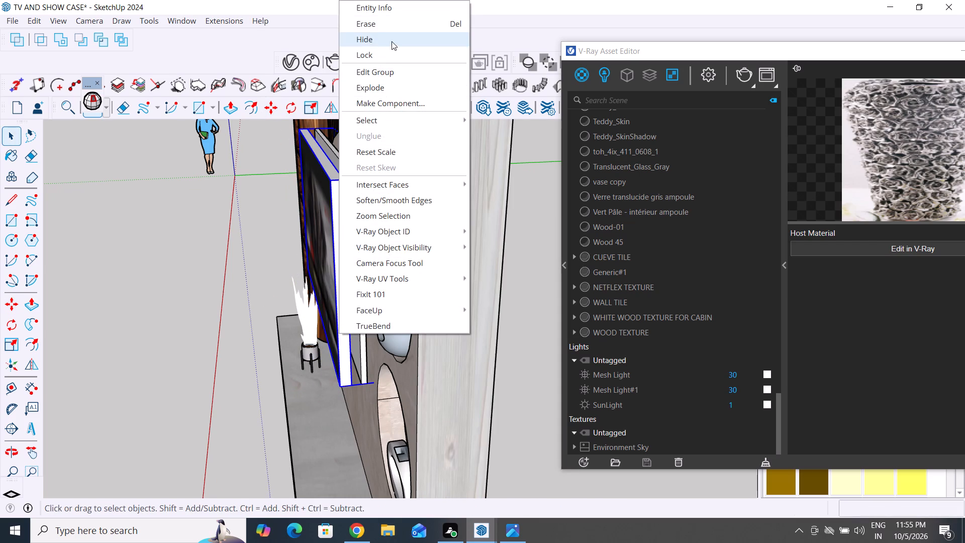
# Delete the four loose rectangle edges left floating in front of the white panel.
pyautogui.scroll(-4, 252, 329)
pyautogui.moveTo(263, 345); pyautogui.dragTo(586, 359, button='middle')
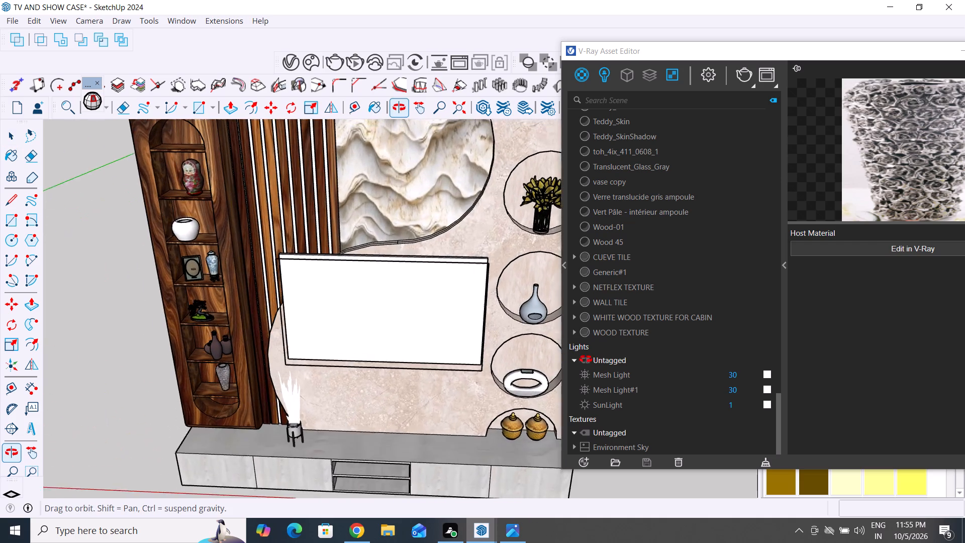
pyautogui.moveTo(586, 359); pyautogui.dragTo(405, 361, button='middle')
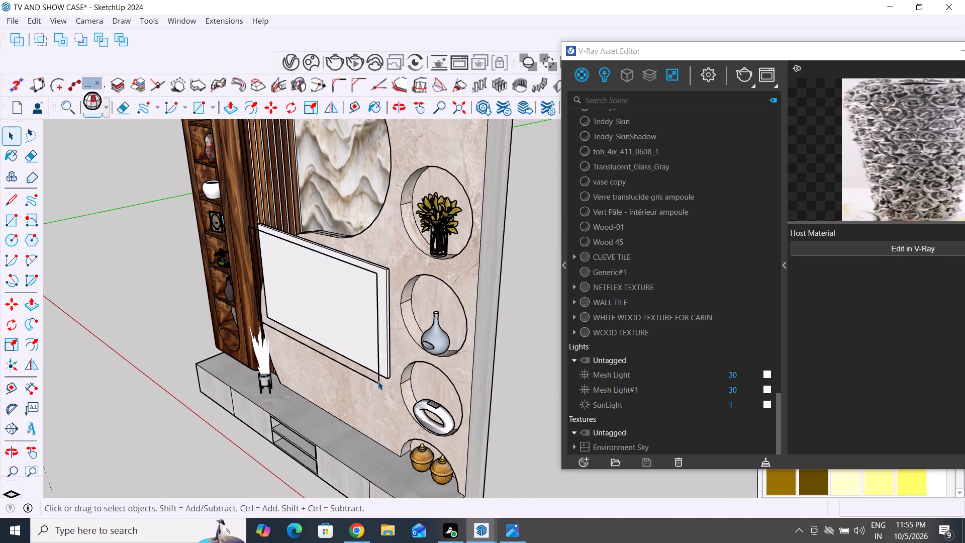
pyautogui.click(378, 381)
pyautogui.press('Delete')
pyautogui.scroll(4, 378, 381)
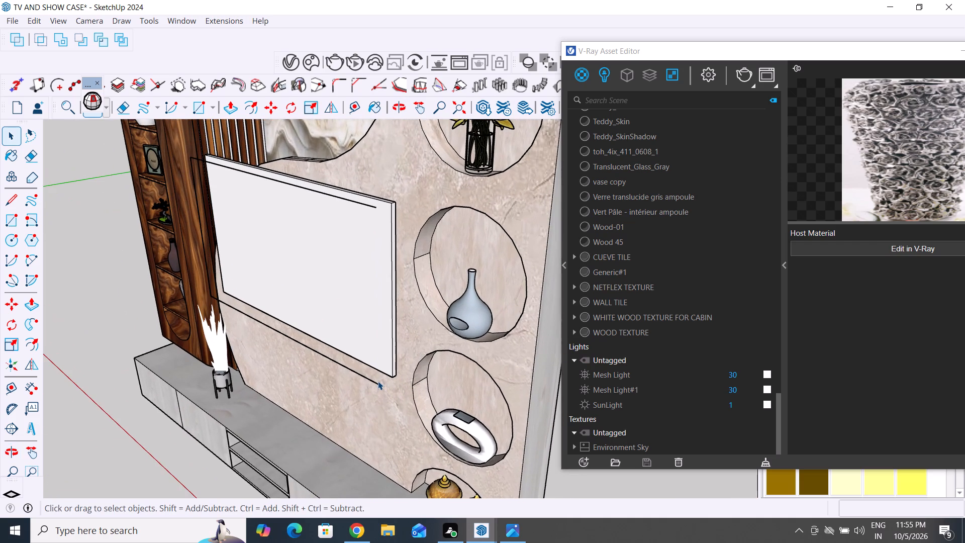
pyautogui.click(378, 385)
pyautogui.press('Delete')
pyautogui.click(357, 203)
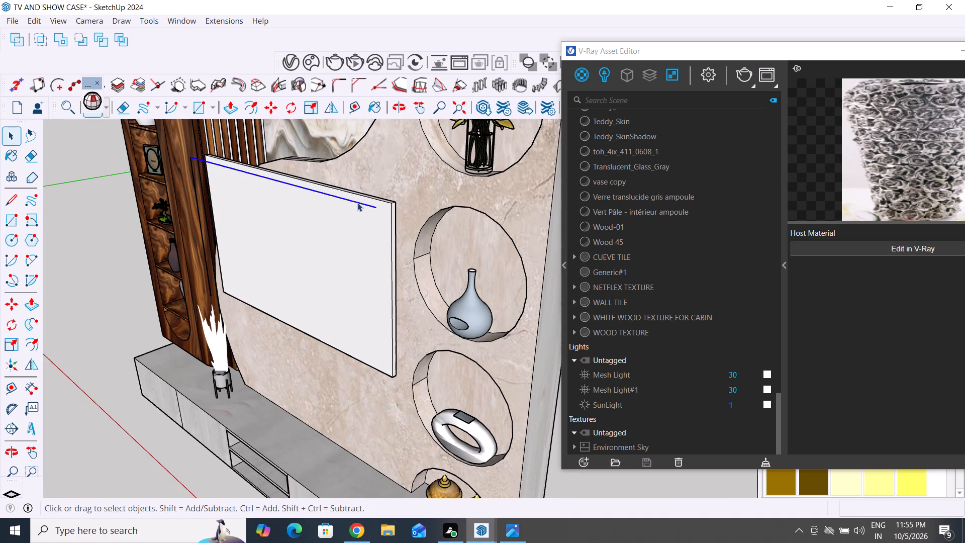
pyautogui.press('Delete')
pyautogui.moveTo(334, 266); pyautogui.dragTo(514, 314, button='middle')
pyautogui.scroll(-3, 308, 341)
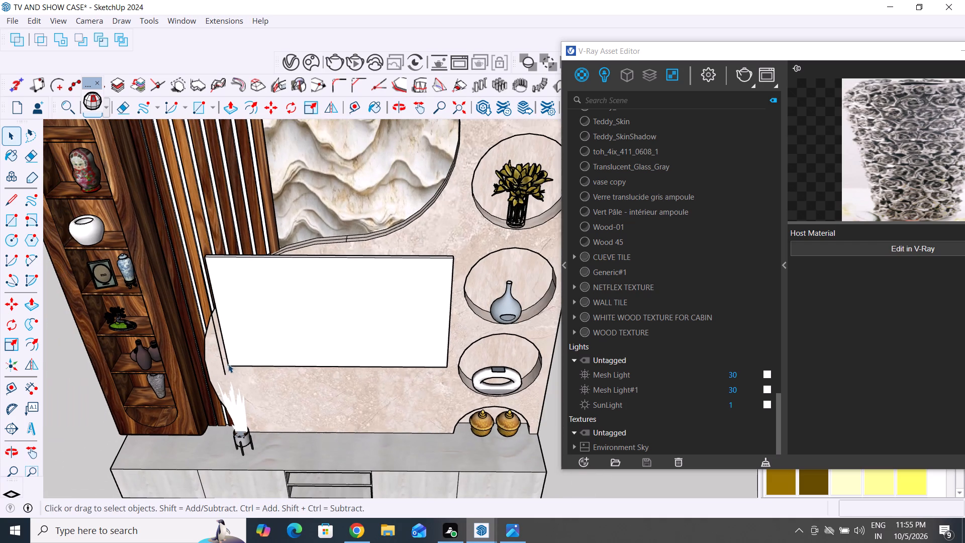
pyautogui.click(223, 361)
pyautogui.press('Delete')
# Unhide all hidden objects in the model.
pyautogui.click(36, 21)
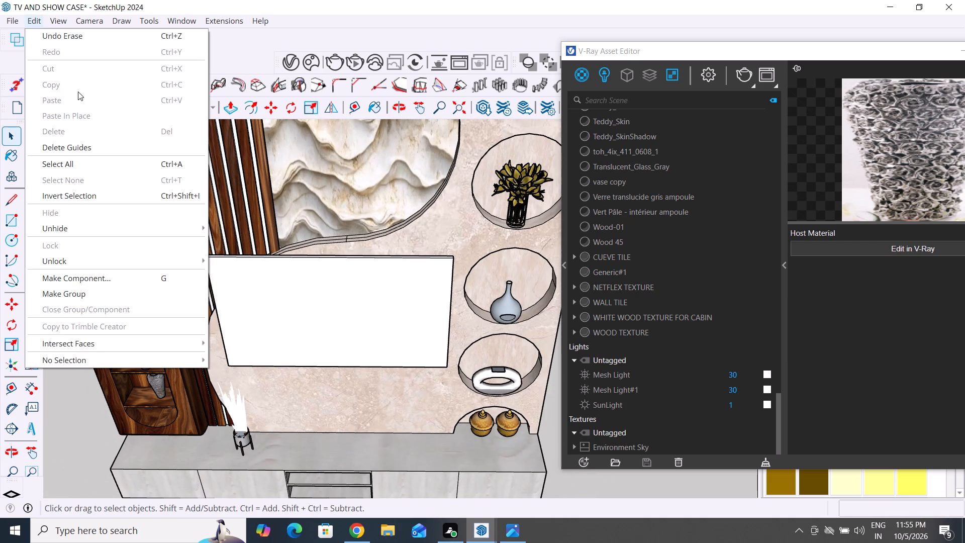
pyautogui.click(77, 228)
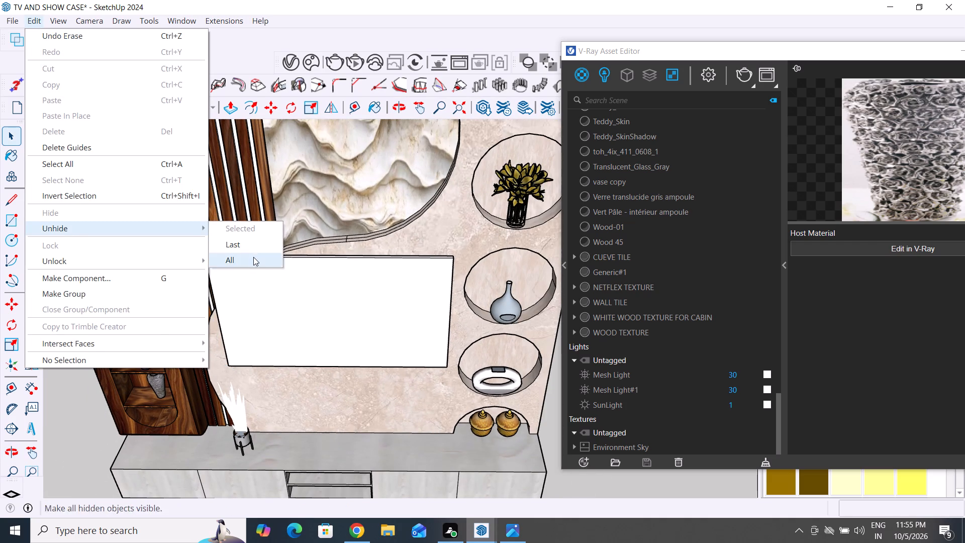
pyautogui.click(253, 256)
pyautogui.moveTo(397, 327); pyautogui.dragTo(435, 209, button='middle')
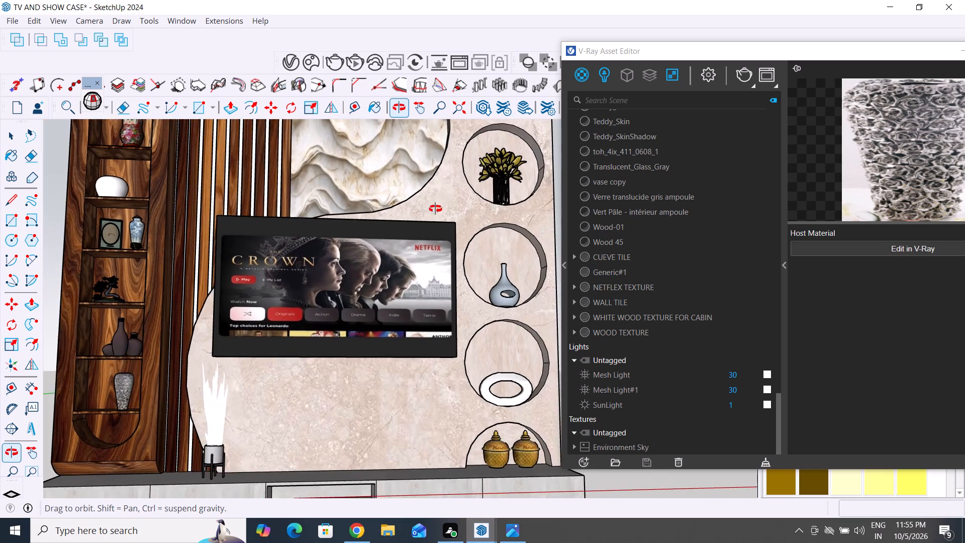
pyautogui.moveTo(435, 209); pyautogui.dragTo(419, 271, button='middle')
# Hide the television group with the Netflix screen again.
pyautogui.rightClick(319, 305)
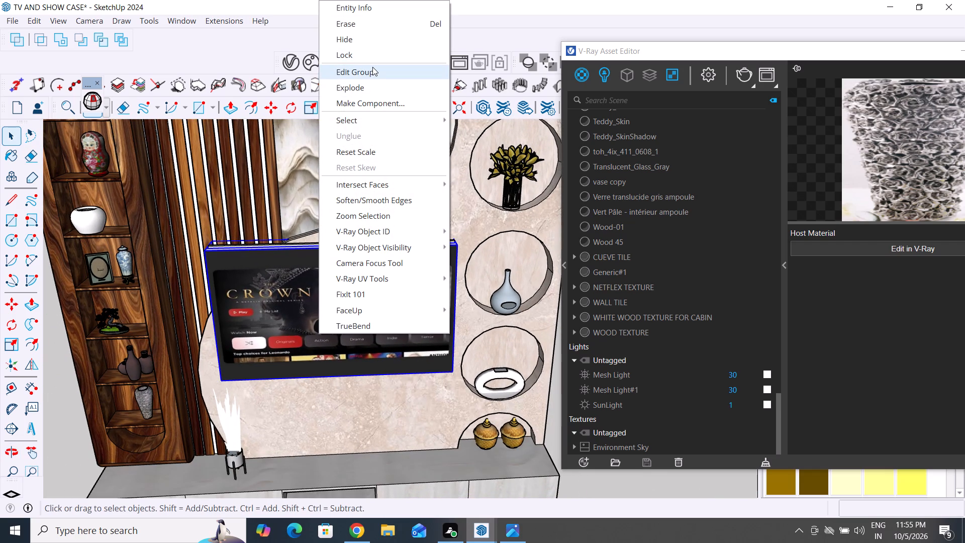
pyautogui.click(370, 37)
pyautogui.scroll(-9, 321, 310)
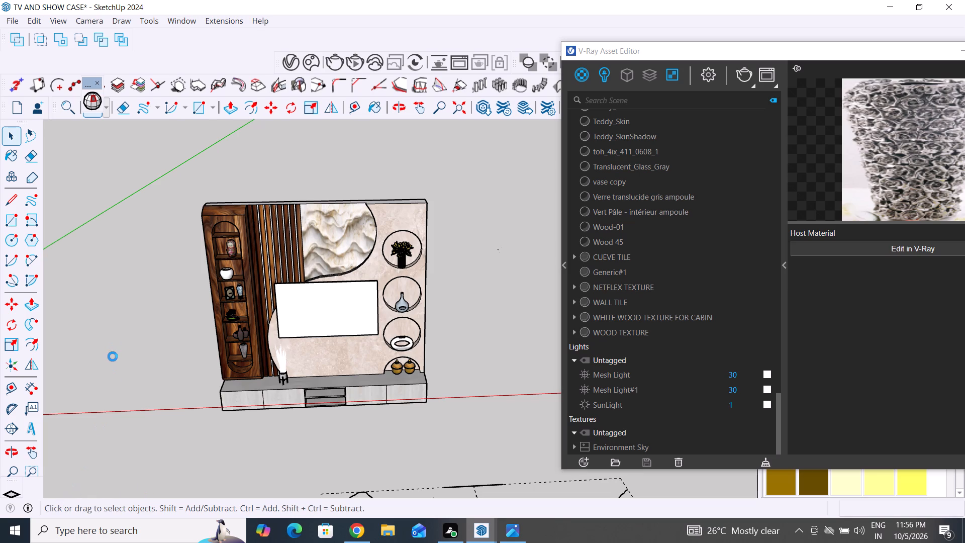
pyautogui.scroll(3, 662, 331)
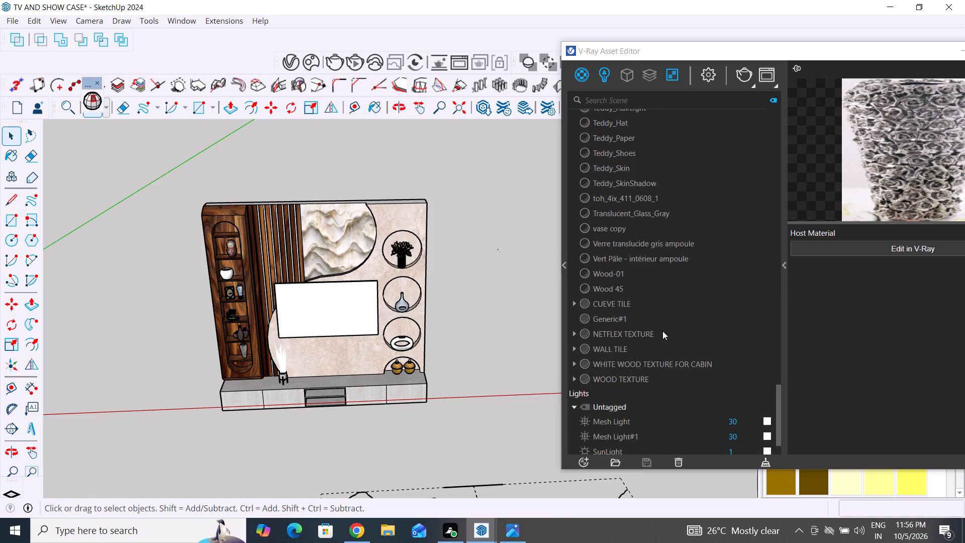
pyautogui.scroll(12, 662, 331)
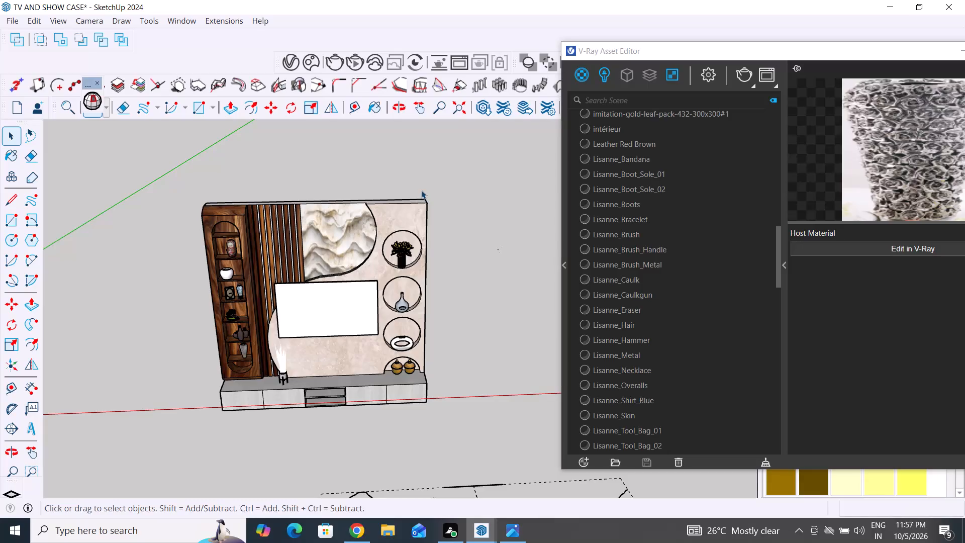
# Examine the white panel's placement against the back wall from the side and from the front.
pyautogui.moveTo(293, 343); pyautogui.dragTo(337, 404, button='middle')
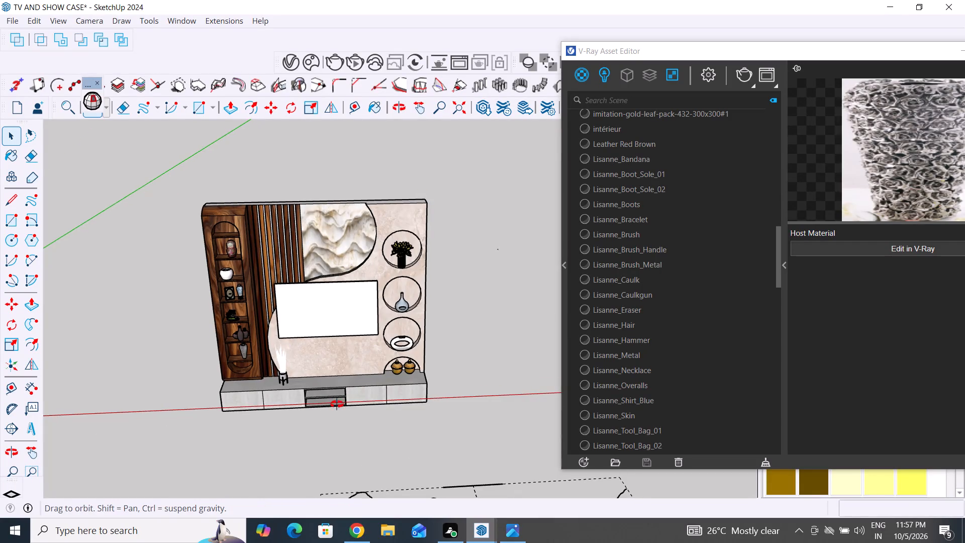
pyautogui.moveTo(337, 404); pyautogui.dragTo(364, 459, button='middle')
pyautogui.scroll(5, 376, 298)
pyautogui.moveTo(413, 351); pyautogui.dragTo(57, 370, button='middle')
pyautogui.scroll(5, 397, 395)
pyautogui.moveTo(404, 319); pyautogui.dragTo(338, 281, button='middle')
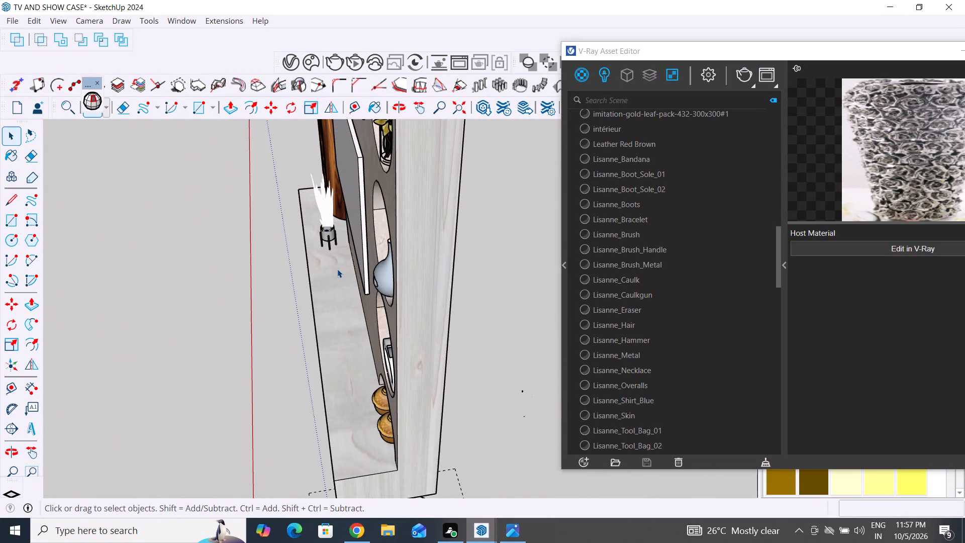
pyautogui.click(362, 197)
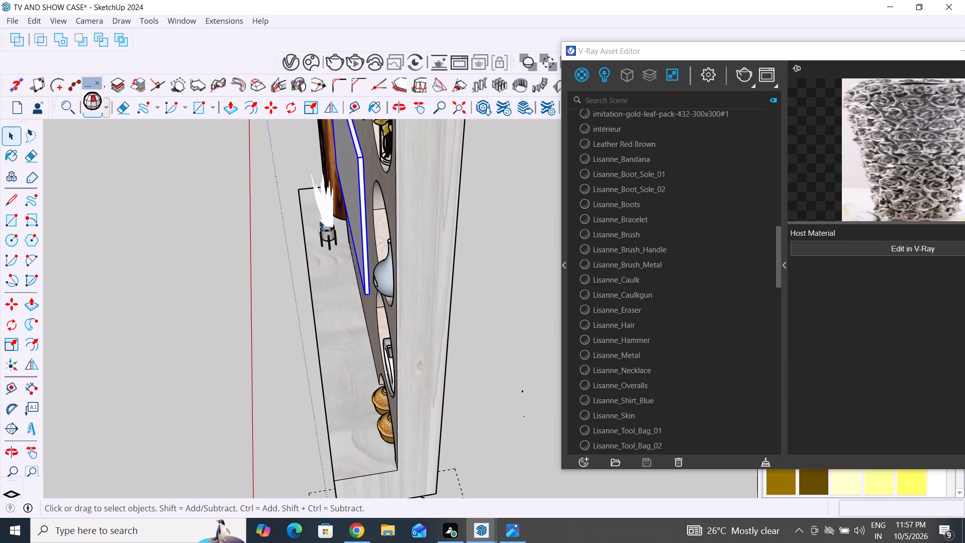
pyautogui.scroll(-5, 271, 253)
pyautogui.moveTo(318, 301); pyautogui.dragTo(439, 311, button='middle')
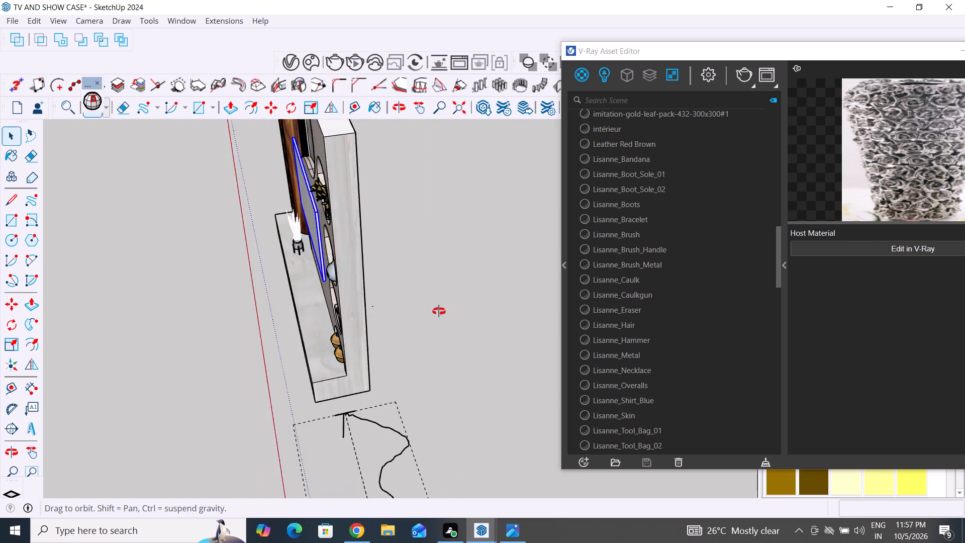
pyautogui.moveTo(439, 311); pyautogui.dragTo(507, 294, button='middle')
pyautogui.scroll(-5, 303, 289)
pyautogui.moveTo(344, 323); pyautogui.dragTo(444, 306, button='middle')
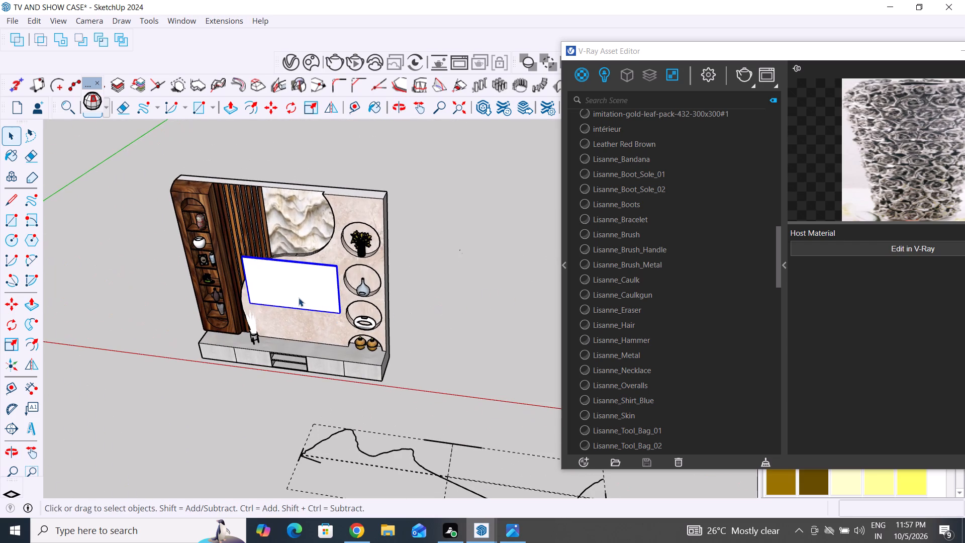
# Copy the white panel about 5' 10 1/2" straight out from the wall, in front of the unit.
pyautogui.click(299, 298)
pyautogui.press('m')
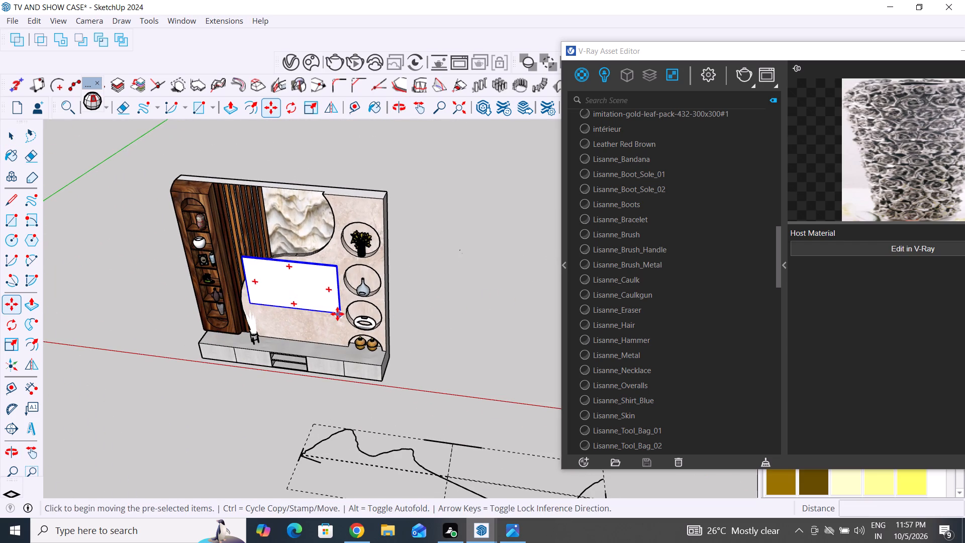
pyautogui.click(337, 314)
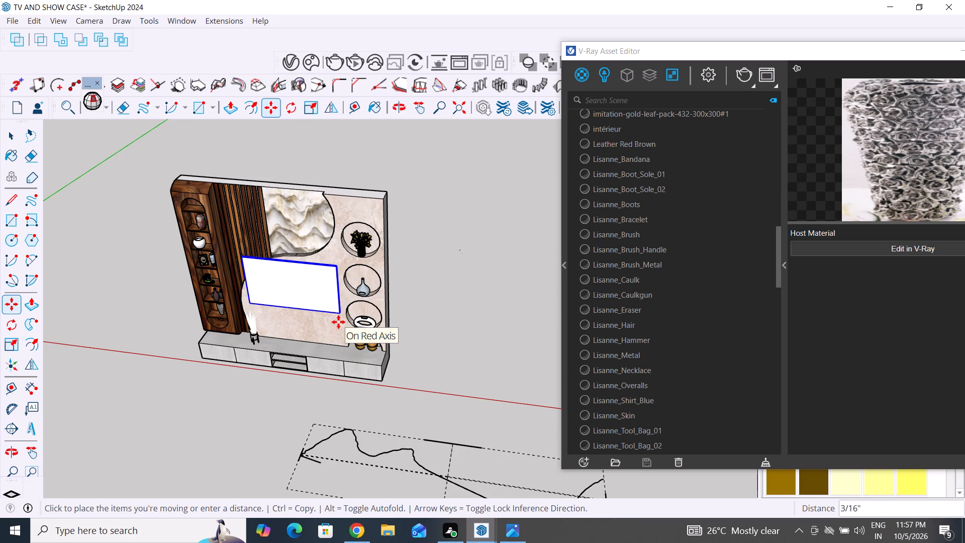
pyautogui.moveTo(338, 322); pyautogui.dragTo(208, 338, button='middle')
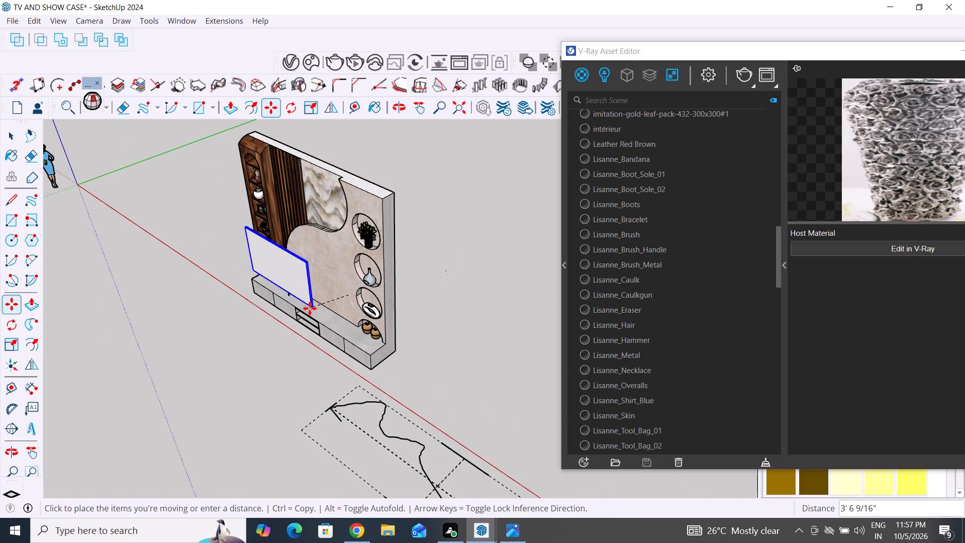
pyautogui.press('Escape')
pyautogui.click(346, 296)
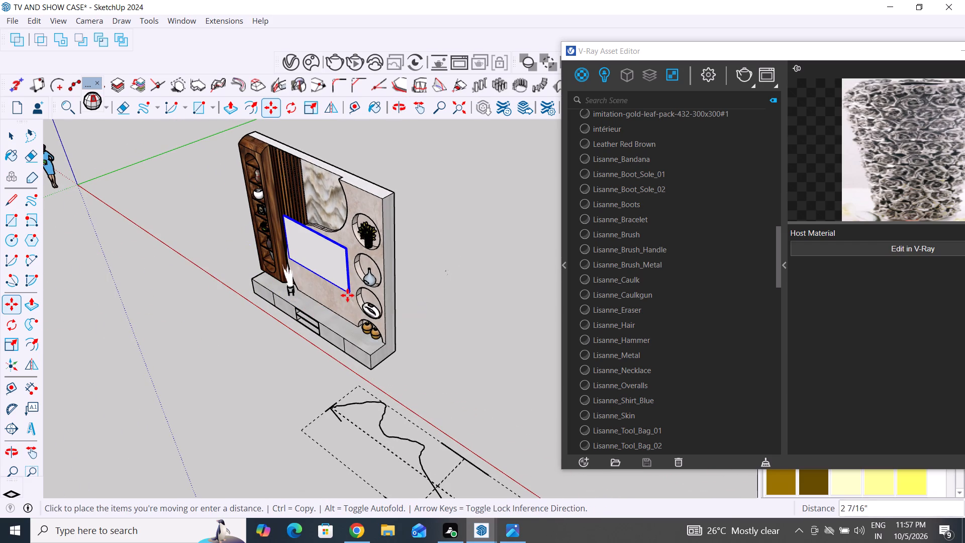
pyautogui.press('Escape')
pyautogui.click(351, 298)
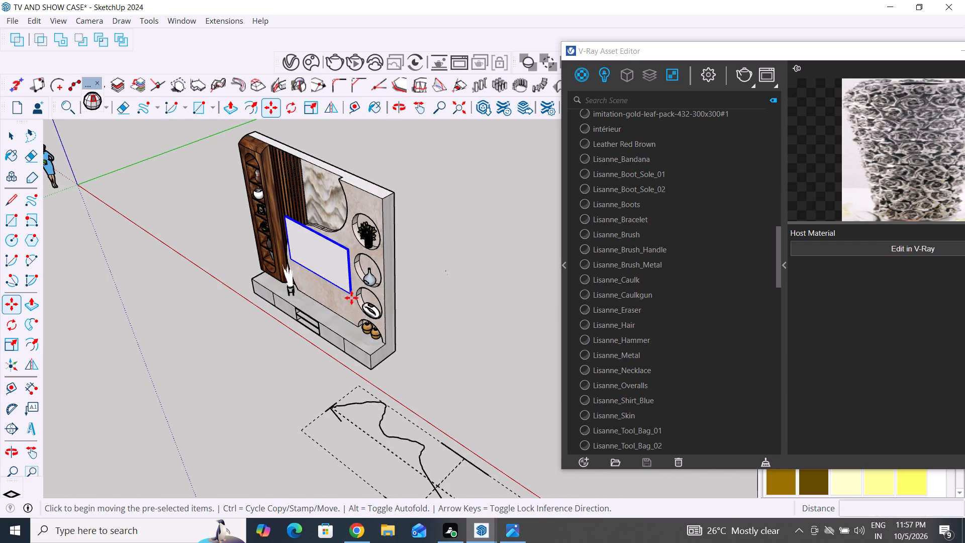
pyautogui.click(312, 315)
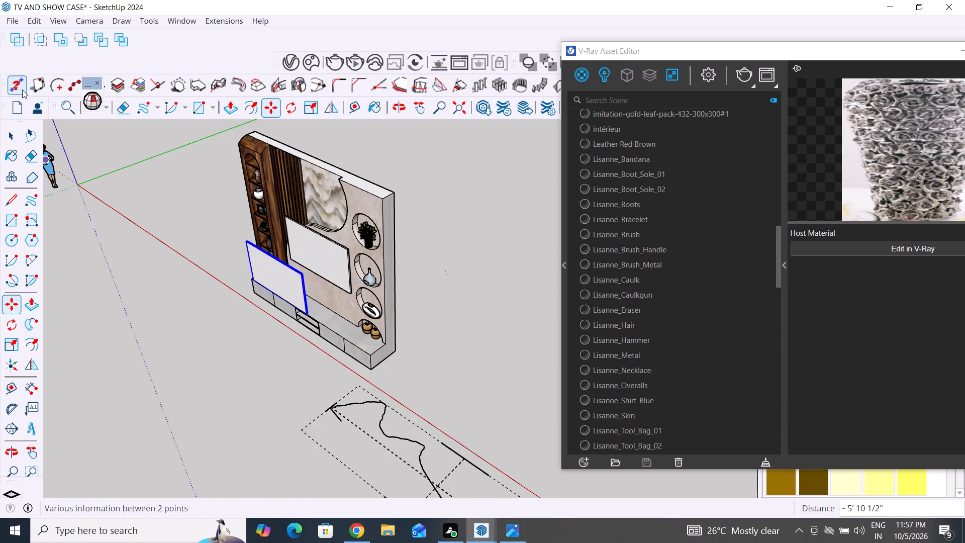
# Hide the copied white panel standing in front of the wall unit.
pyautogui.click(17, 137)
pyautogui.rightClick(286, 285)
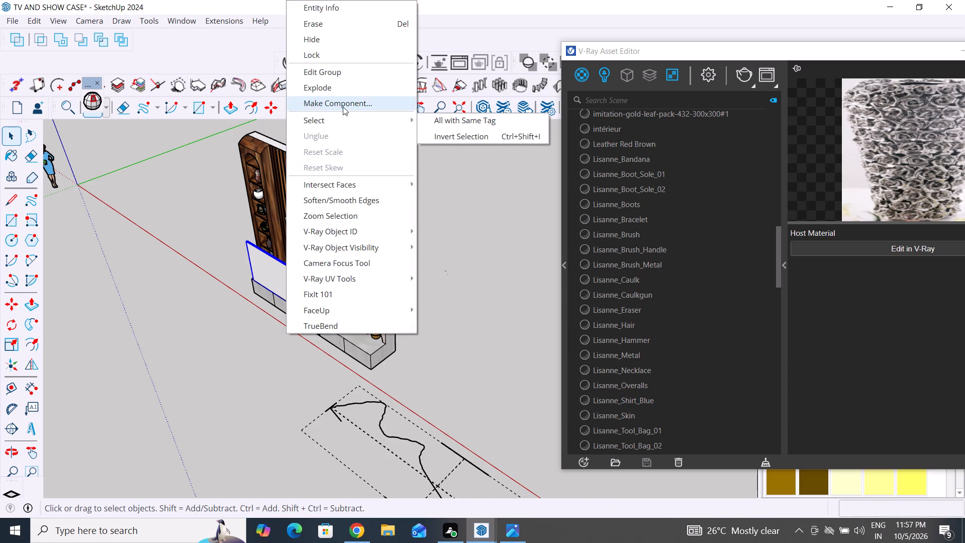
pyautogui.click(331, 37)
pyautogui.click(416, 294)
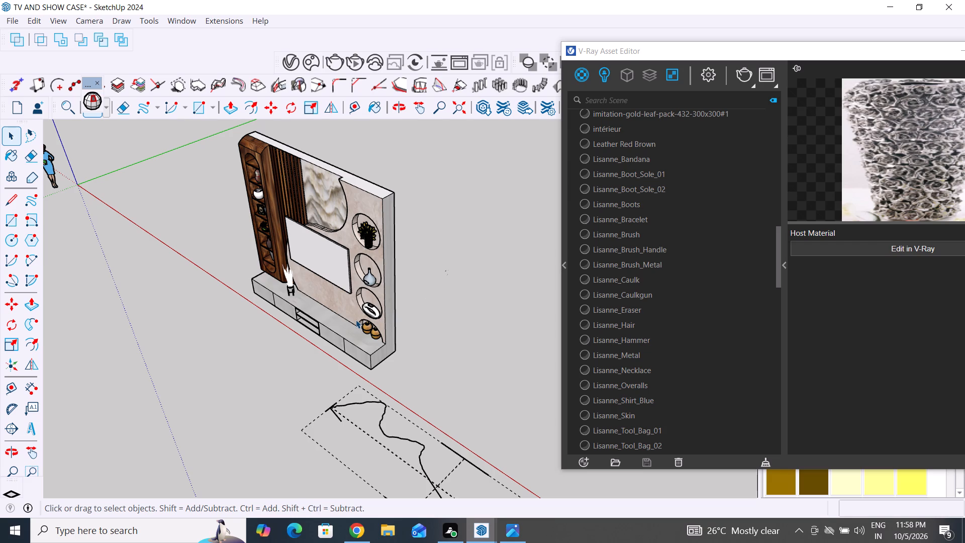
# Convert the white panel group at the television's position into a V-Ray mesh light.
pyautogui.scroll(3, 303, 245)
pyautogui.click(340, 257)
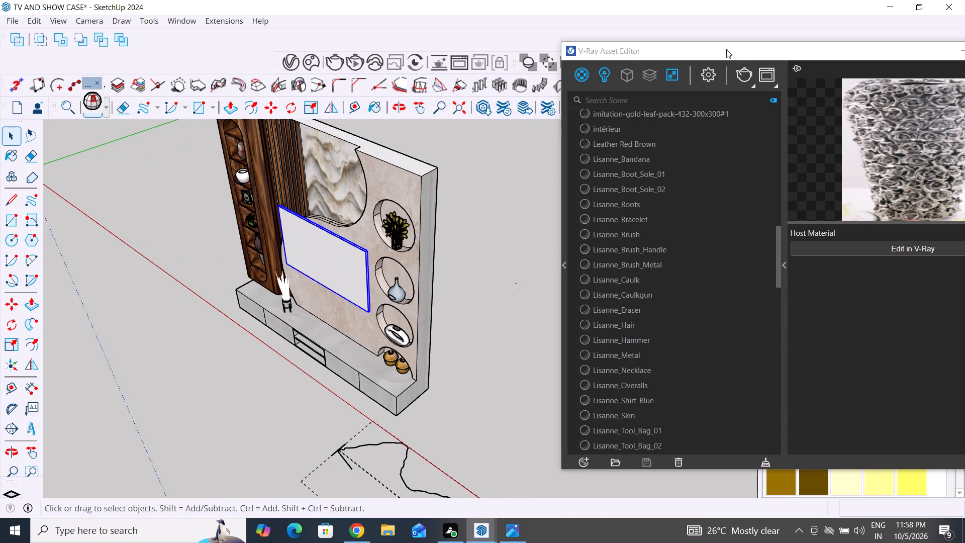
pyautogui.moveTo(727, 49); pyautogui.dragTo(814, 211)
pyautogui.moveTo(767, 49); pyautogui.dragTo(863, 209)
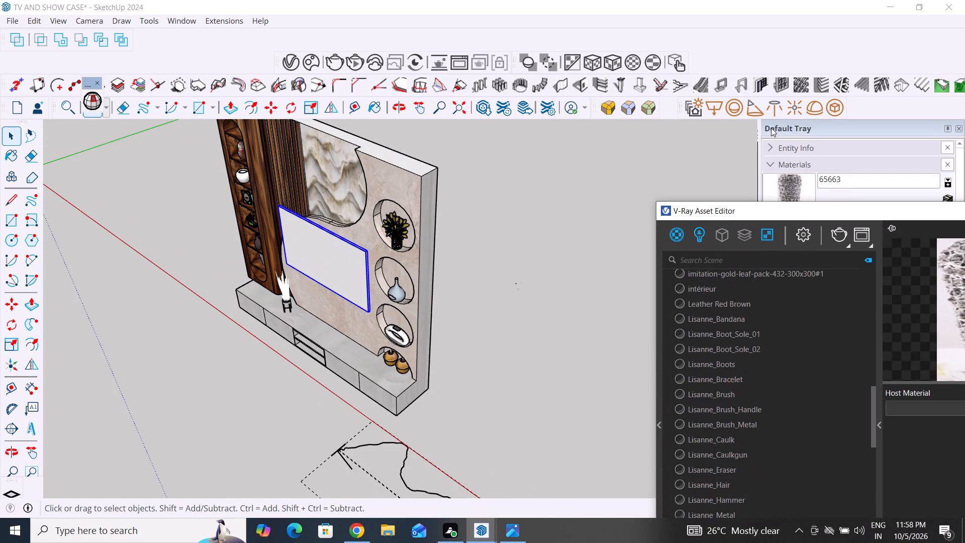
pyautogui.click(836, 105)
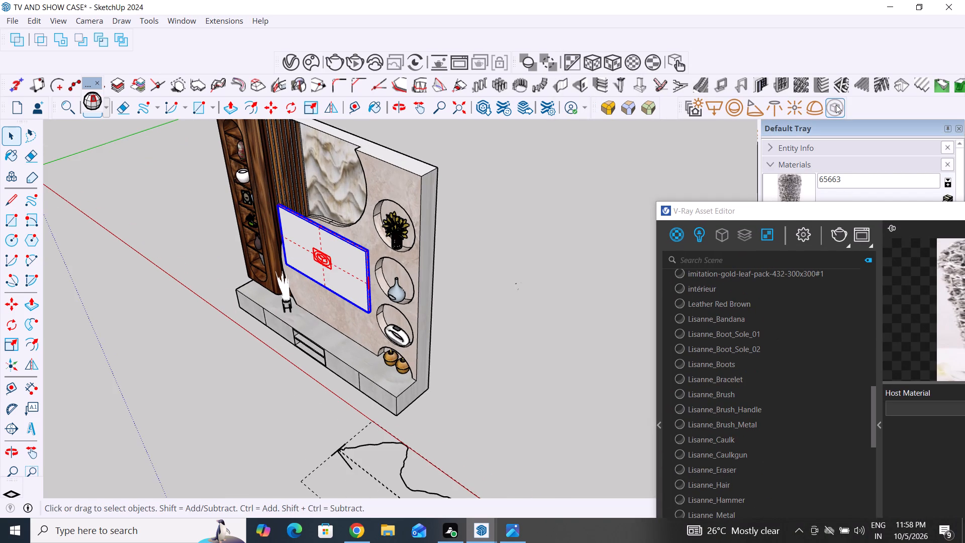
# Unhide all hidden objects in the model.
pyautogui.scroll(-5, 491, 303)
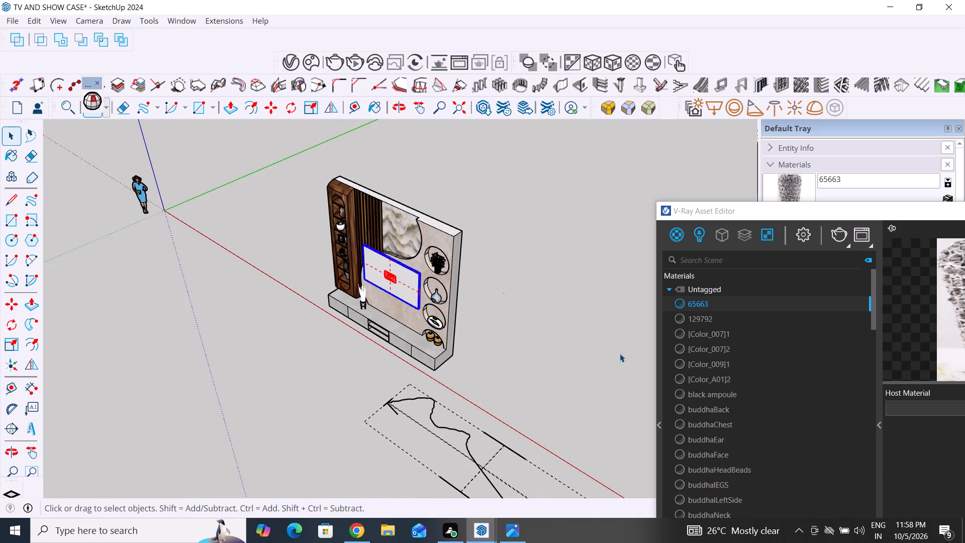
pyautogui.click(33, 19)
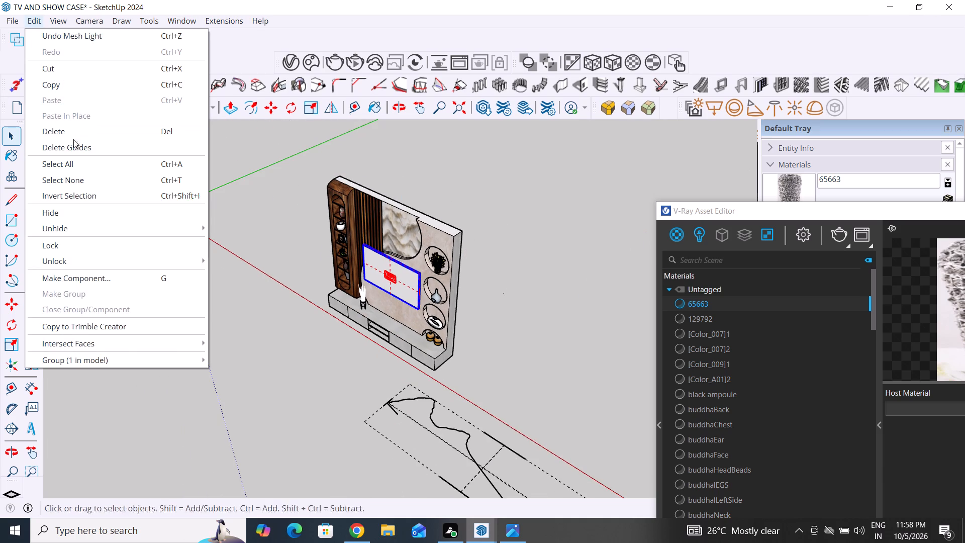
pyautogui.click(61, 226)
pyautogui.click(252, 265)
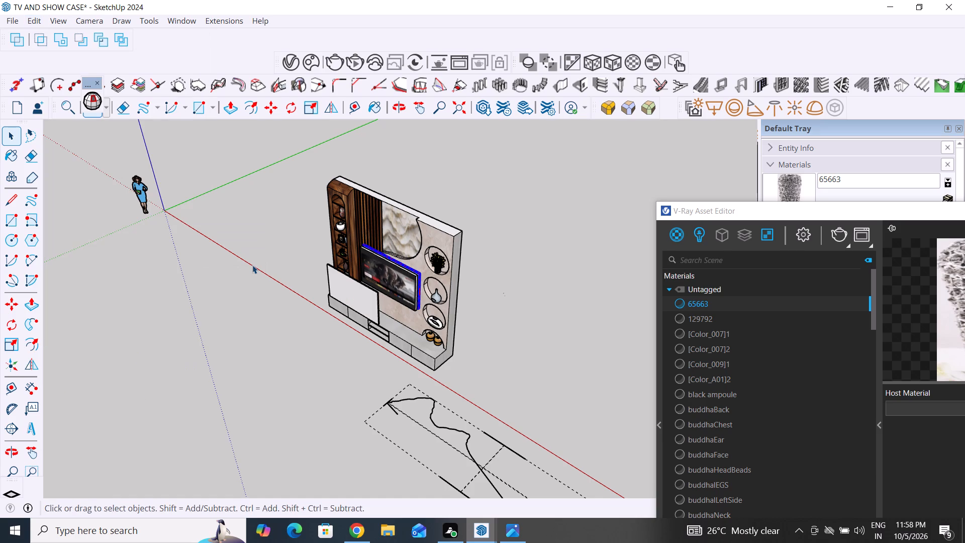
# Hide the copied white panel in front of the television again.
pyautogui.moveTo(362, 305); pyautogui.dragTo(242, 297, button='middle')
pyautogui.click(378, 301)
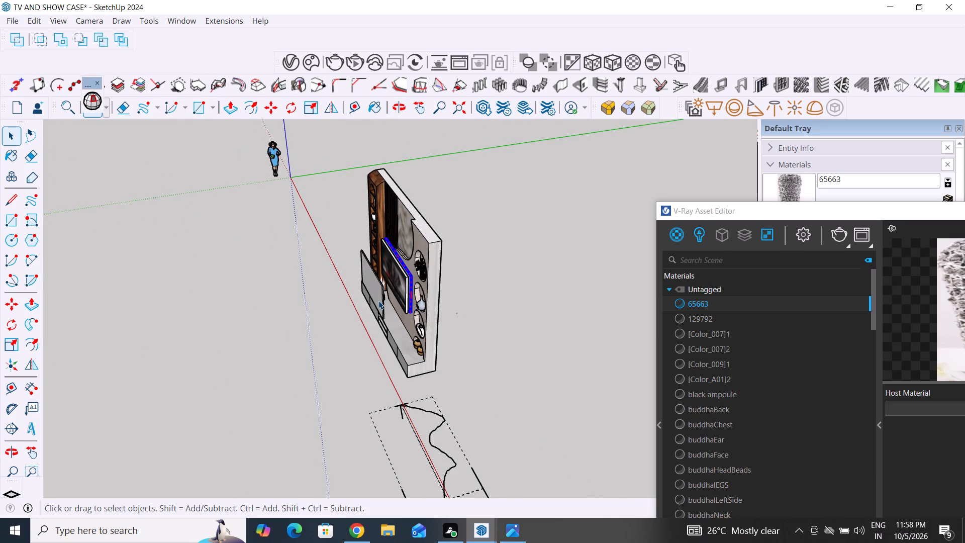
pyautogui.rightClick(378, 301)
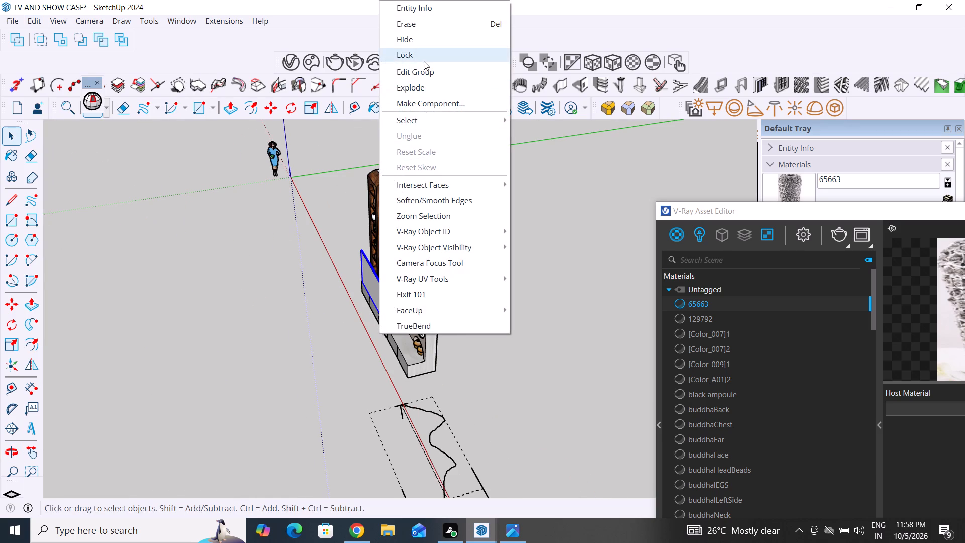
pyautogui.click(424, 41)
# Start an interactive V-Ray render with a close side view of the television and the mesh light behind it.
pyautogui.moveTo(379, 350); pyautogui.dragTo(639, 304, button='middle')
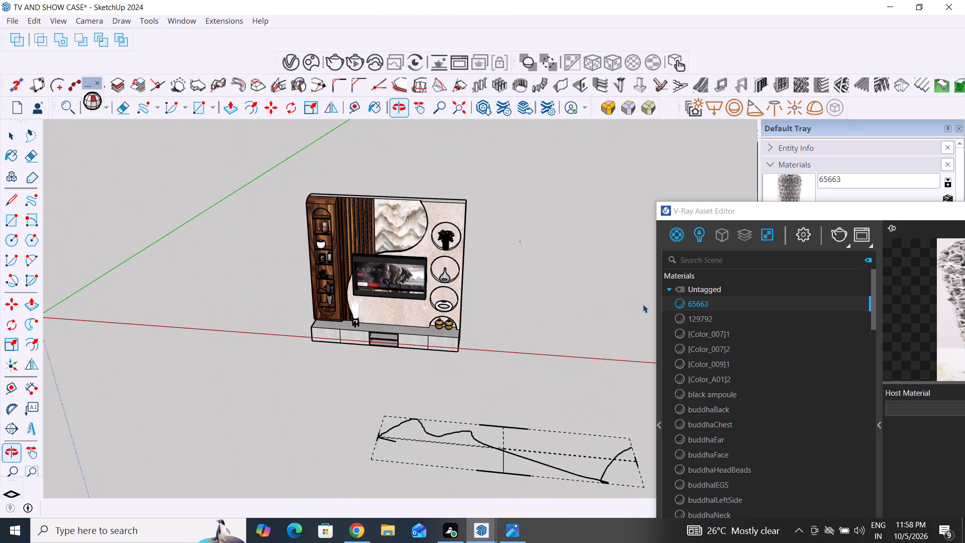
pyautogui.click(847, 240)
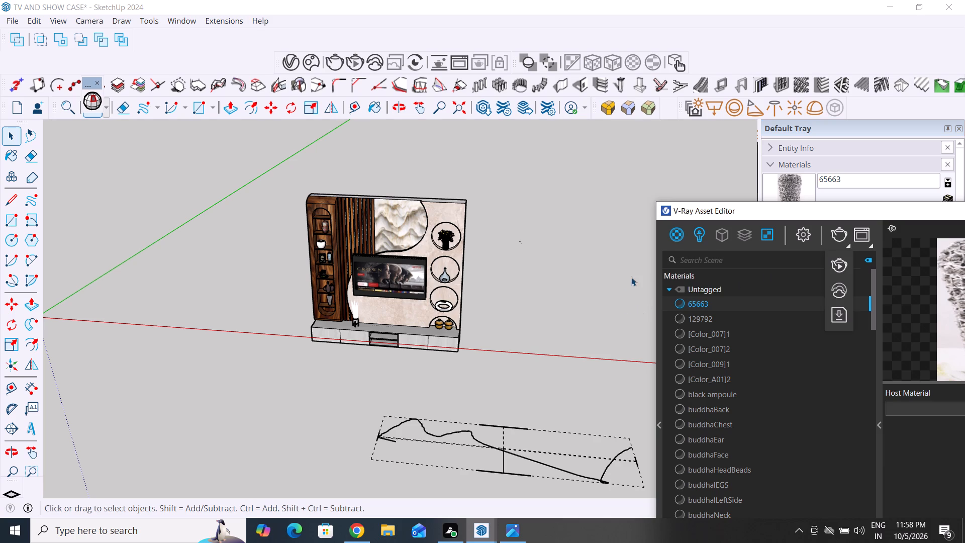
pyautogui.moveTo(612, 288); pyautogui.dragTo(340, 338, button='middle')
pyautogui.scroll(7, 426, 309)
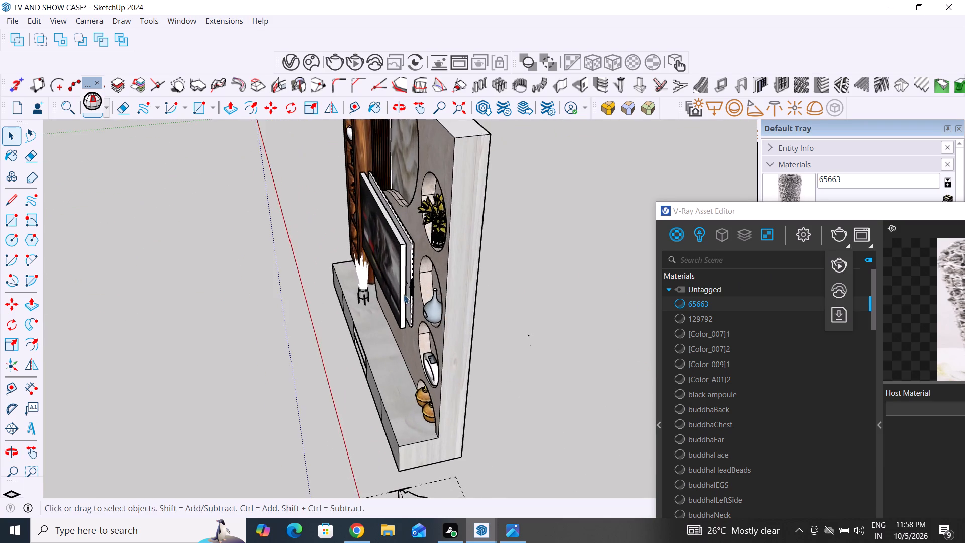
pyautogui.scroll(2, 404, 294)
pyautogui.moveTo(404, 294); pyautogui.dragTo(360, 292, button='middle')
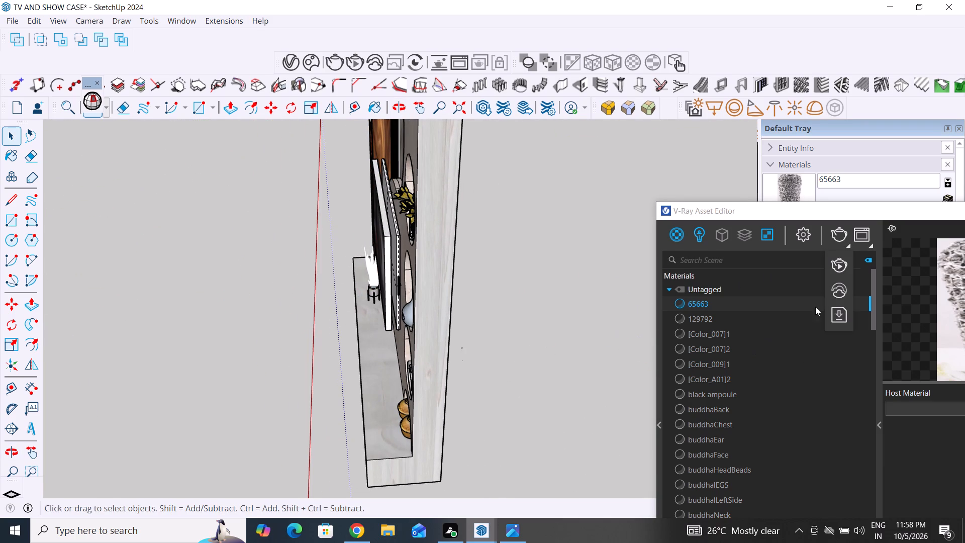
pyautogui.scroll(11, 412, 282)
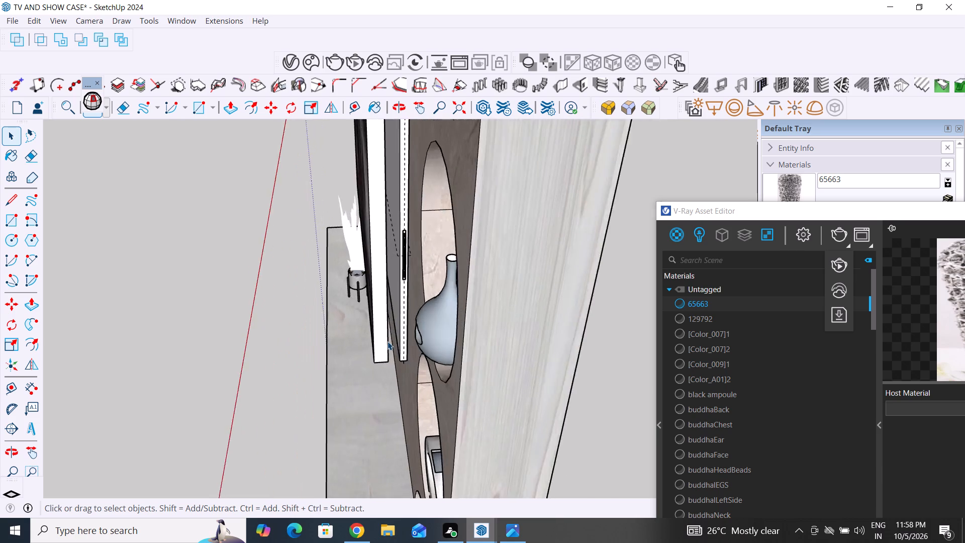
pyautogui.scroll(2, 388, 341)
pyautogui.moveTo(381, 339); pyautogui.dragTo(375, 352, button='middle')
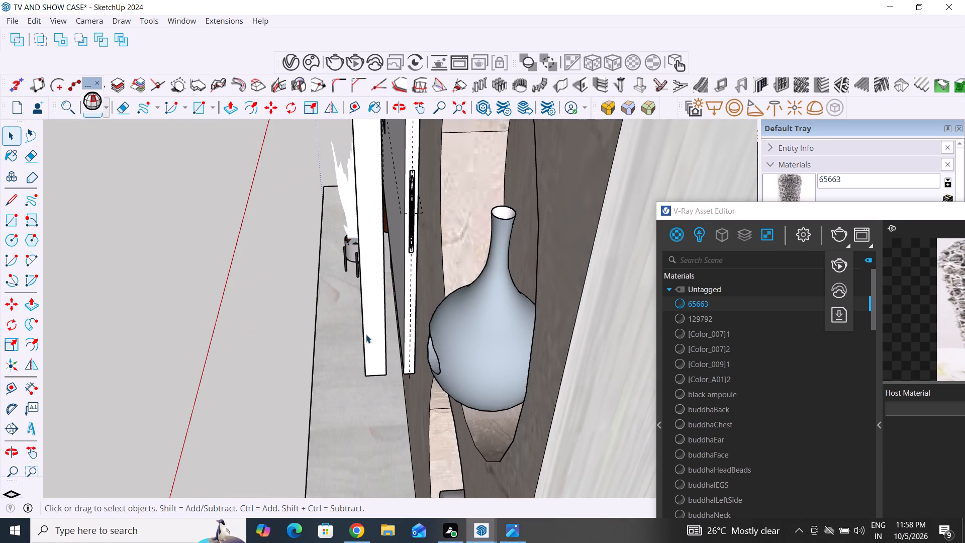
pyautogui.scroll(-3, 366, 334)
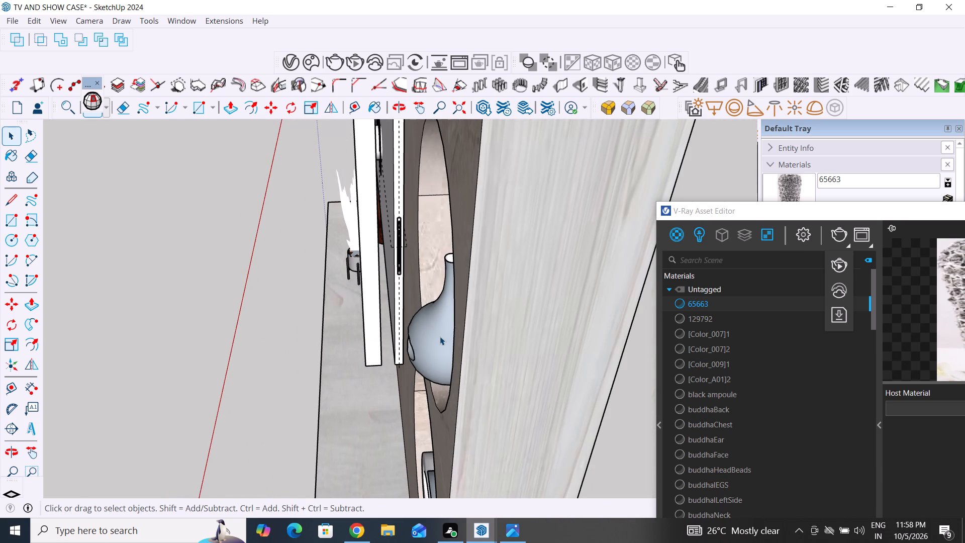
pyautogui.click(843, 268)
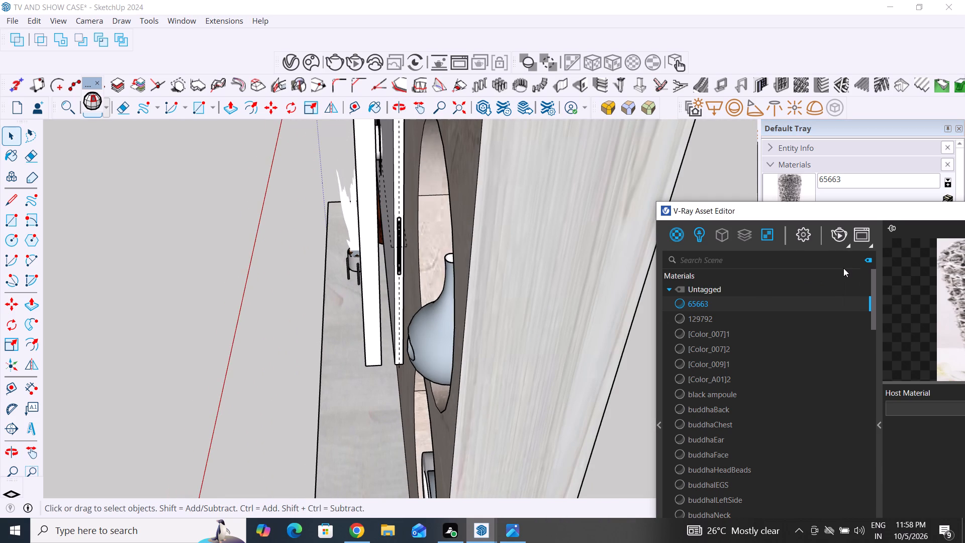
pyautogui.click(840, 236)
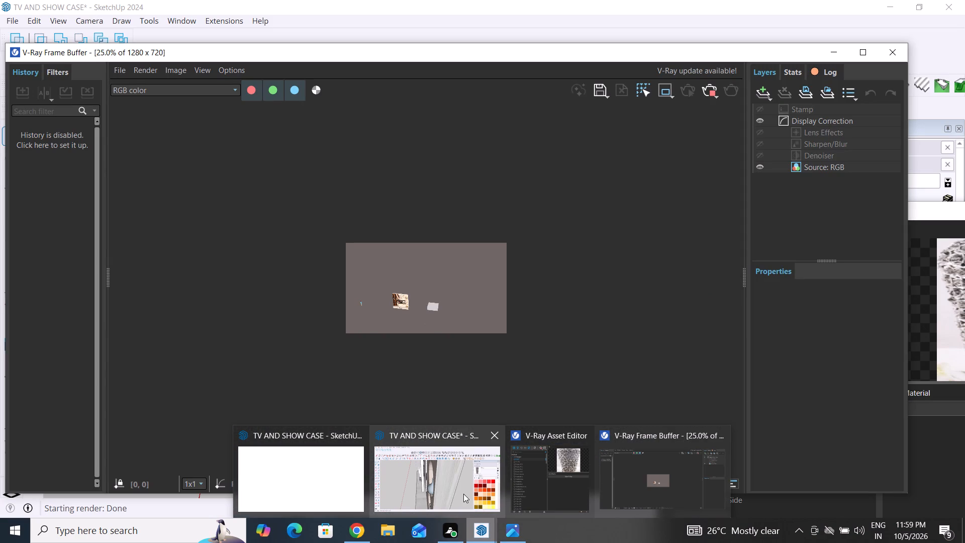
# Examine the television and the mesh light behind it in the V-Ray Frame Buffer's rendered image.
pyautogui.click(392, 343)
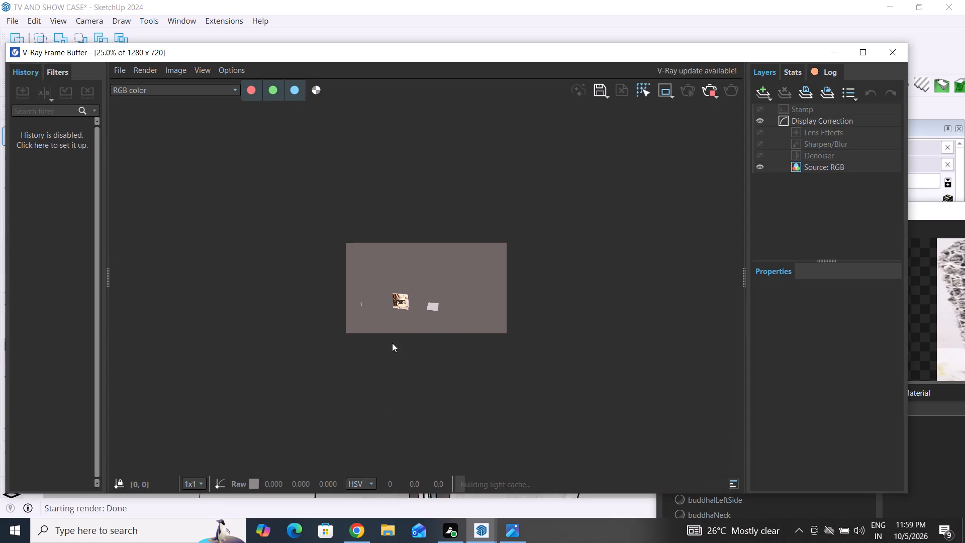
pyautogui.scroll(3, 396, 313)
pyautogui.scroll(-4, 388, 335)
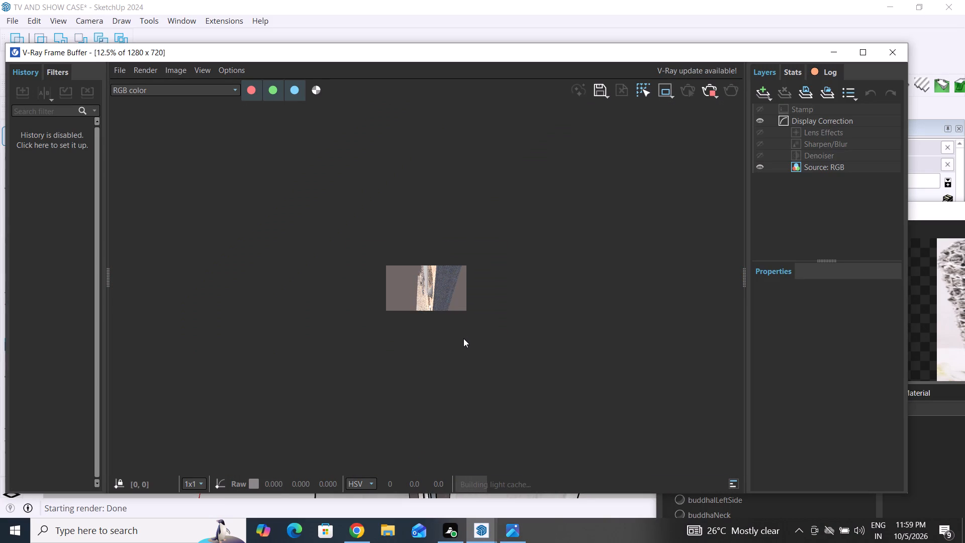
pyautogui.scroll(3, 429, 285)
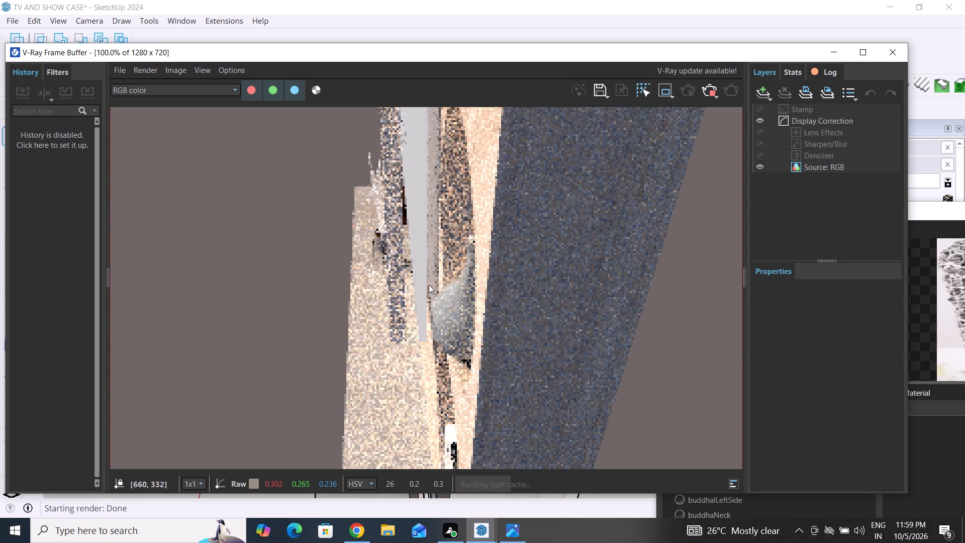
pyautogui.scroll(-2, 429, 285)
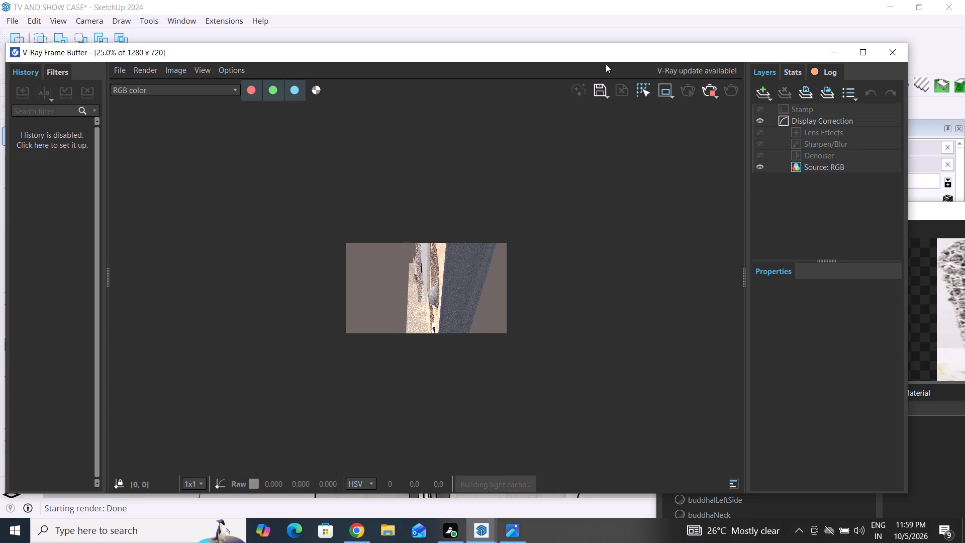
# Open the parameters of the first Mesh Light from the lights list in the V-Ray Asset Editor.
pyautogui.moveTo(608, 55); pyautogui.dragTo(676, 492)
pyautogui.click(263, 343)
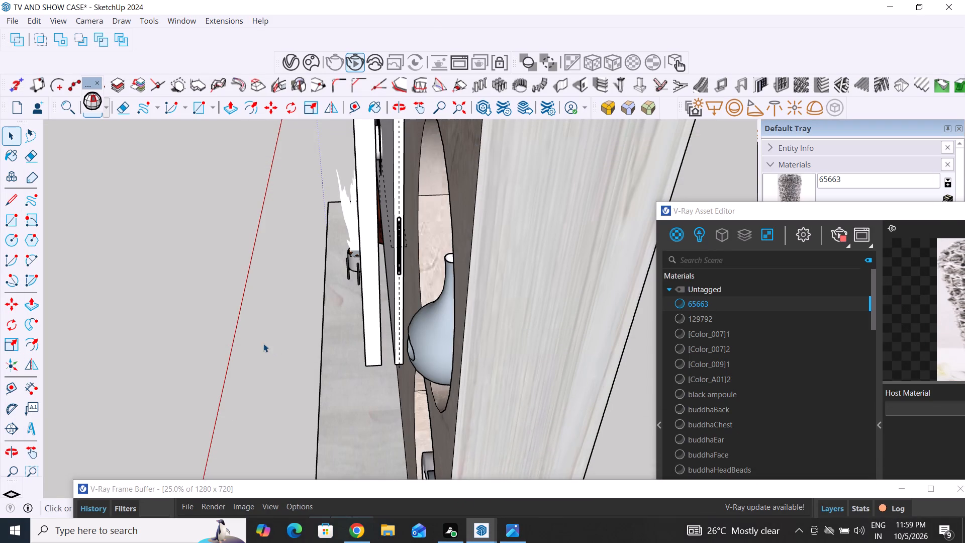
pyautogui.scroll(-4, 265, 367)
pyautogui.moveTo(311, 388); pyautogui.dragTo(586, 410, button='middle')
pyautogui.scroll(-2, 371, 310)
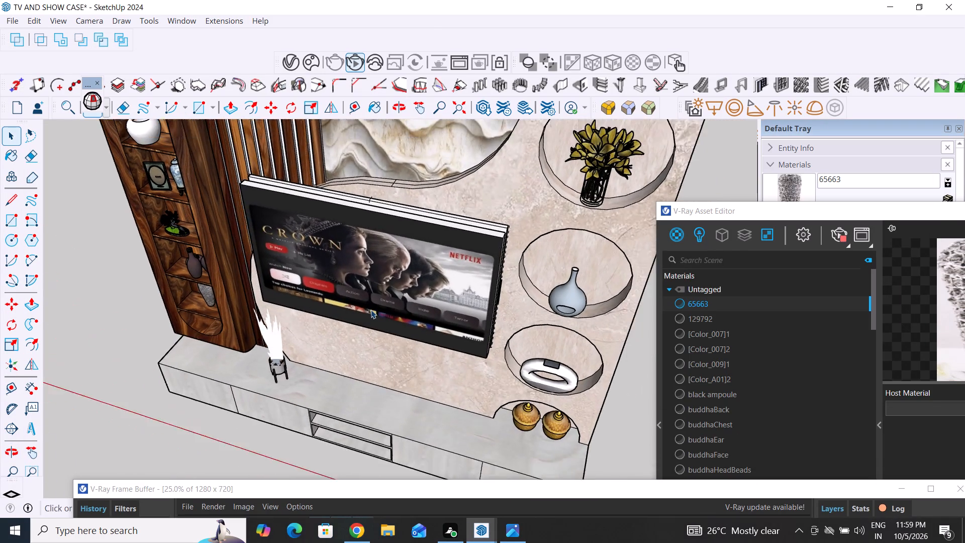
pyautogui.scroll(-2, 371, 310)
pyautogui.moveTo(399, 365); pyautogui.dragTo(487, 301, button='middle')
pyautogui.scroll(-6, 442, 373)
pyautogui.moveTo(443, 262); pyautogui.dragTo(449, 194, button='middle')
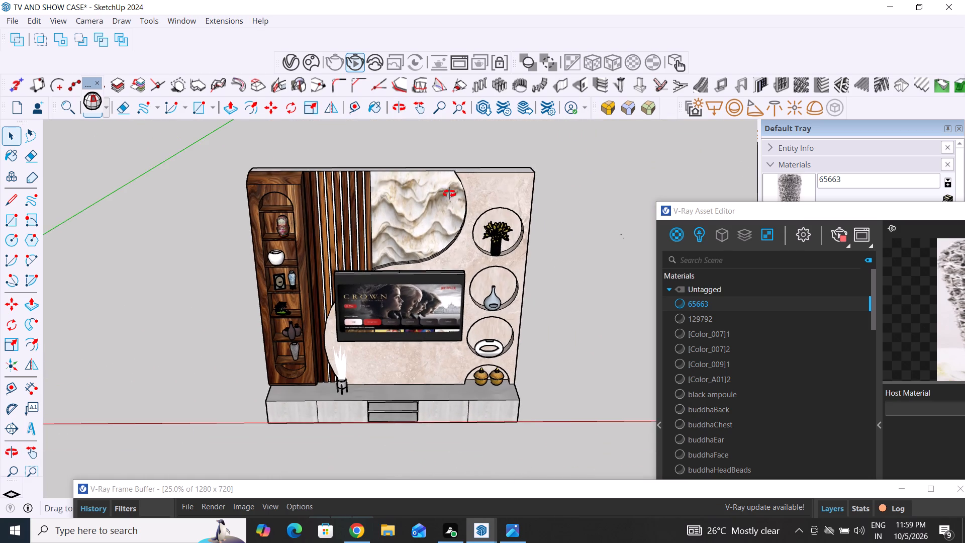
pyautogui.moveTo(449, 194); pyautogui.dragTo(453, 173, button='middle')
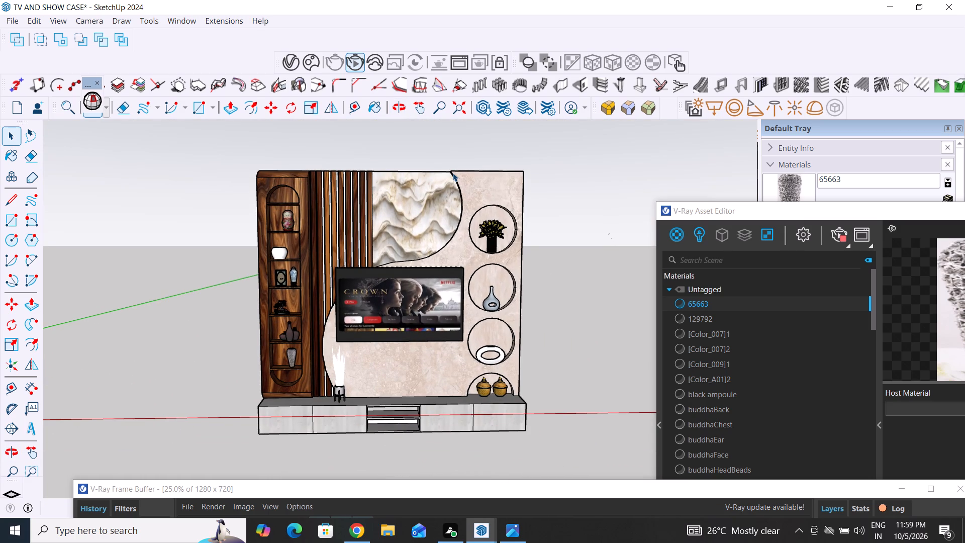
pyautogui.moveTo(883, 210); pyautogui.dragTo(731, 145)
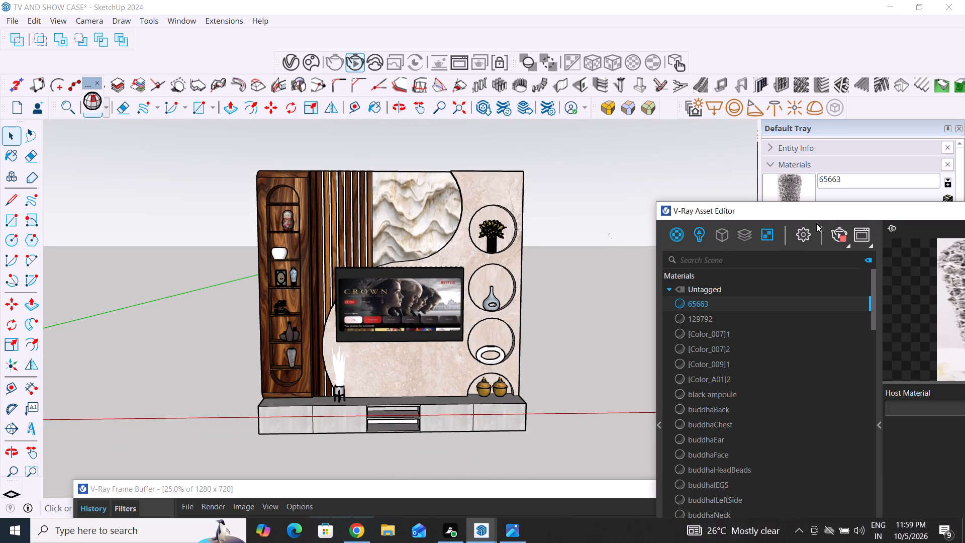
pyautogui.moveTo(823, 214); pyautogui.dragTo(669, 112)
pyautogui.scroll(-4, 567, 423)
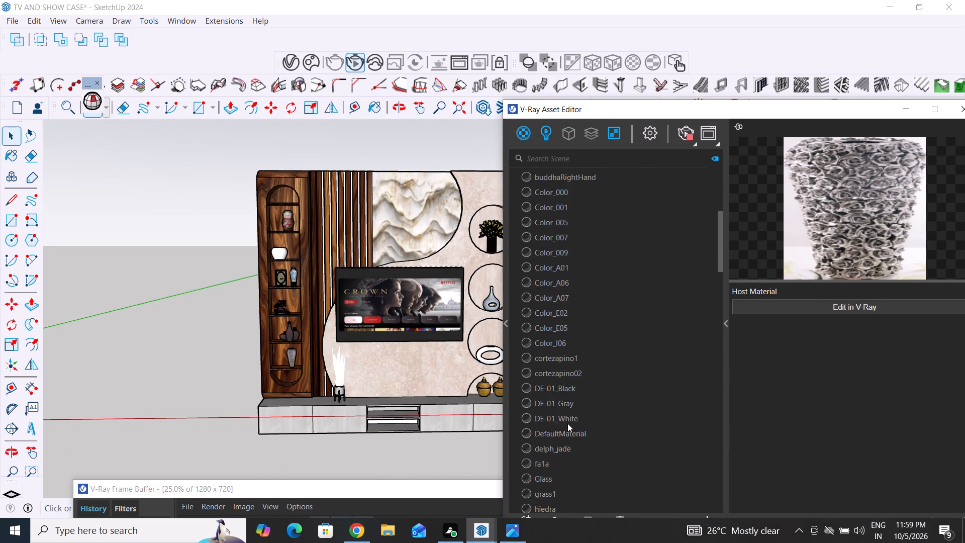
pyautogui.scroll(-13, 567, 423)
pyautogui.moveTo(463, 383); pyautogui.dragTo(458, 442, button='middle')
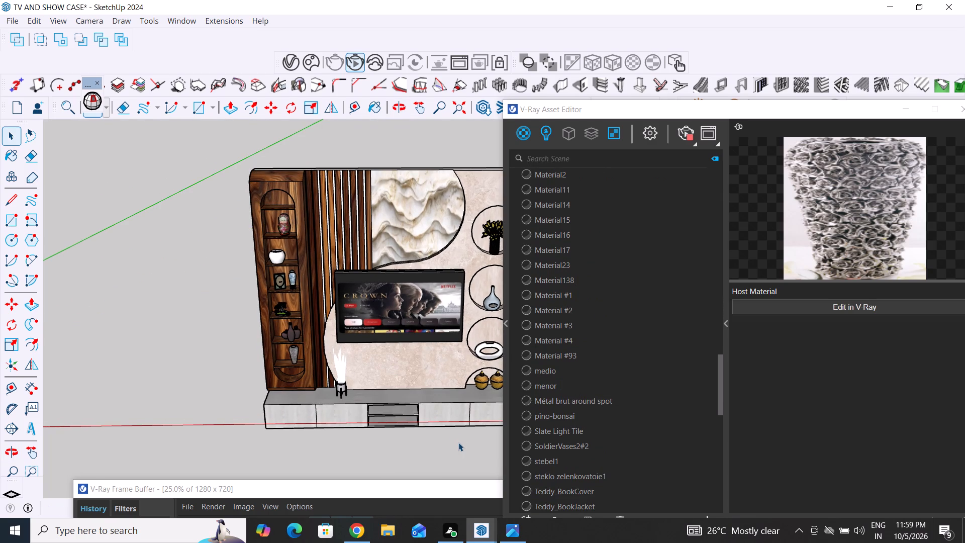
pyautogui.click(545, 127)
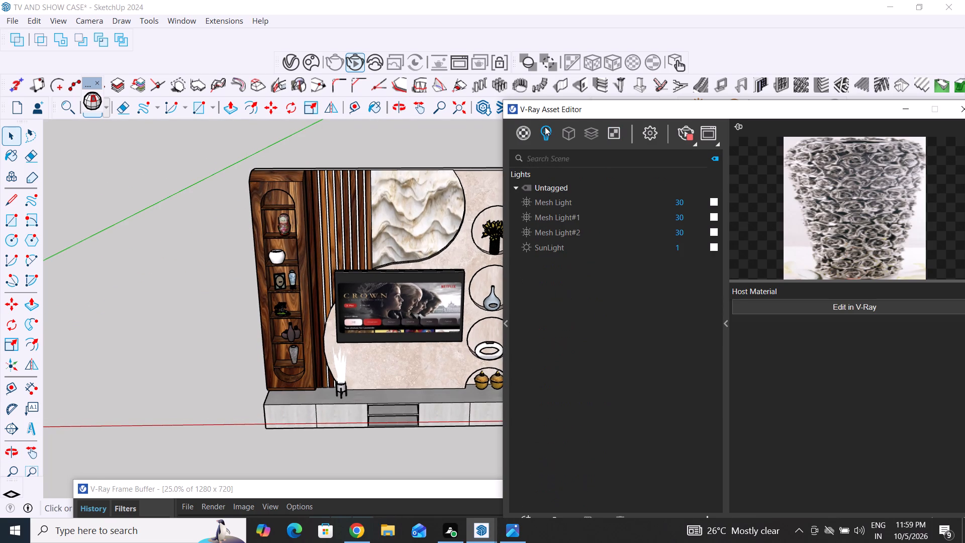
pyautogui.click(555, 202)
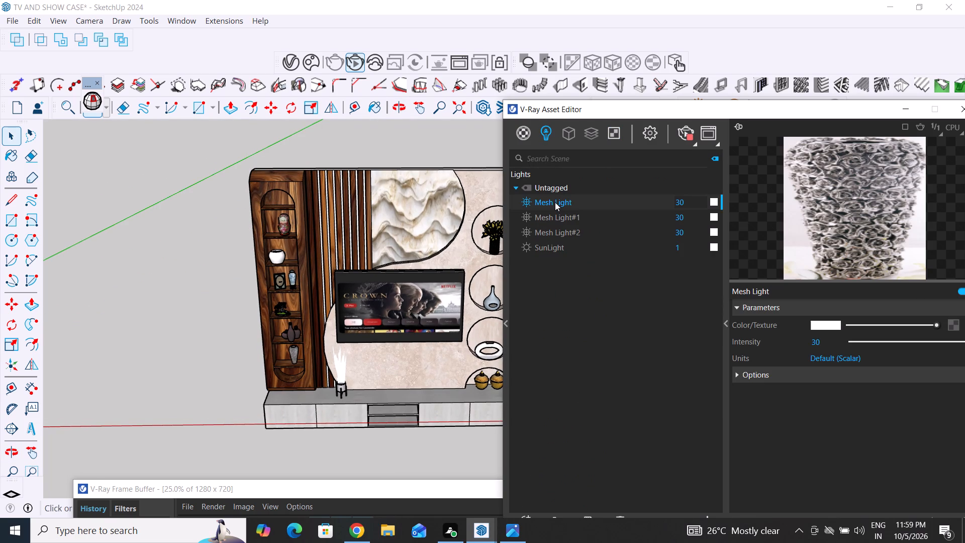
pyautogui.click(542, 216)
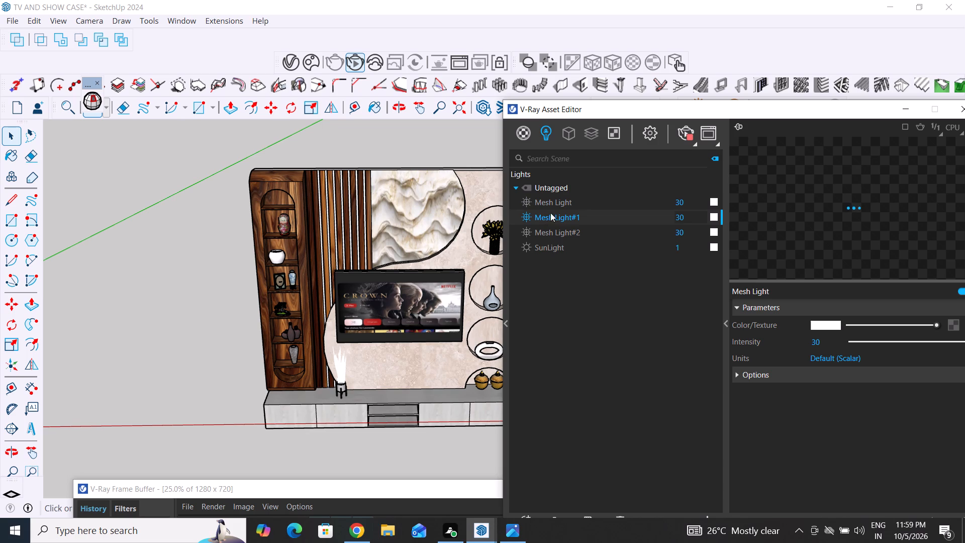
pyautogui.click(560, 205)
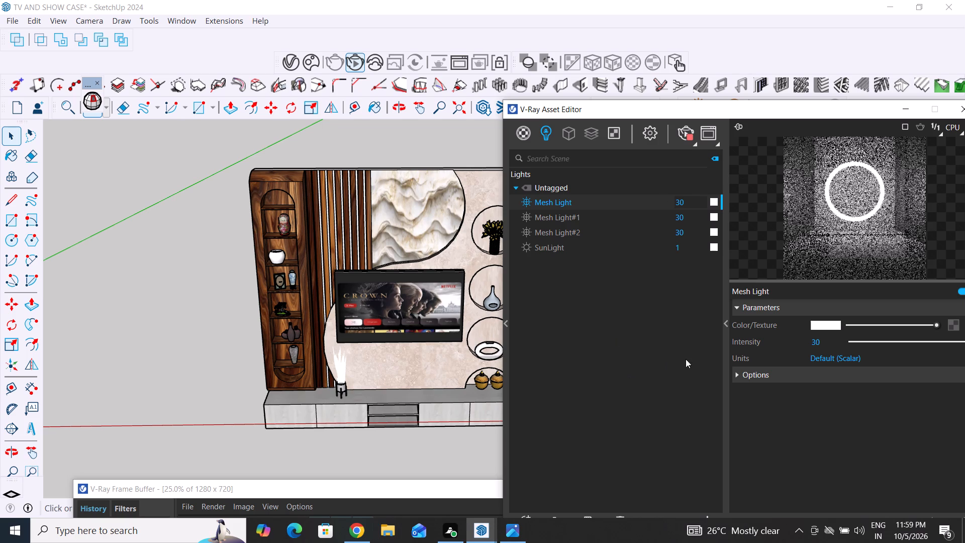
# Set the first Mesh Light's colour to orange, about R 0.999, G 0.473, B 0.
pyautogui.click(830, 328)
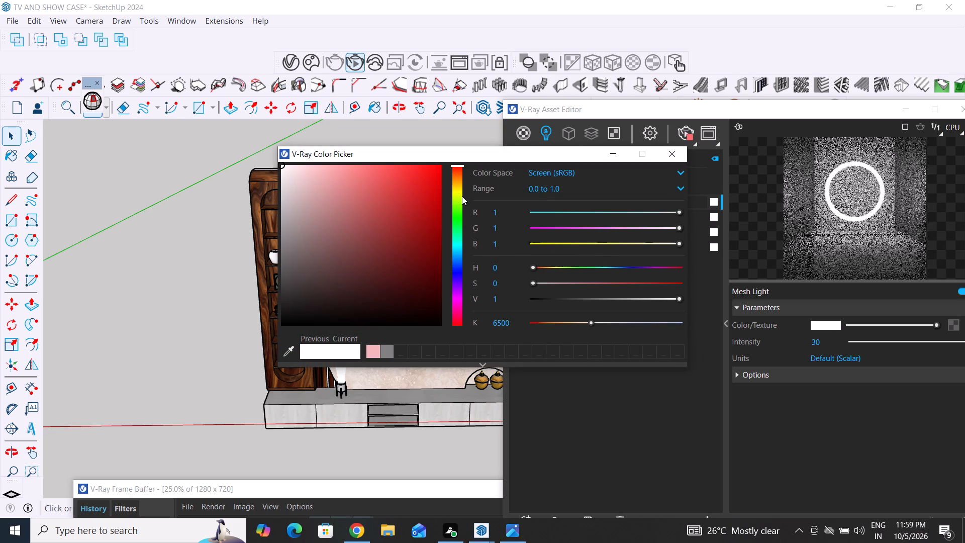
pyautogui.click(457, 192)
pyautogui.click(454, 185)
pyautogui.click(420, 171)
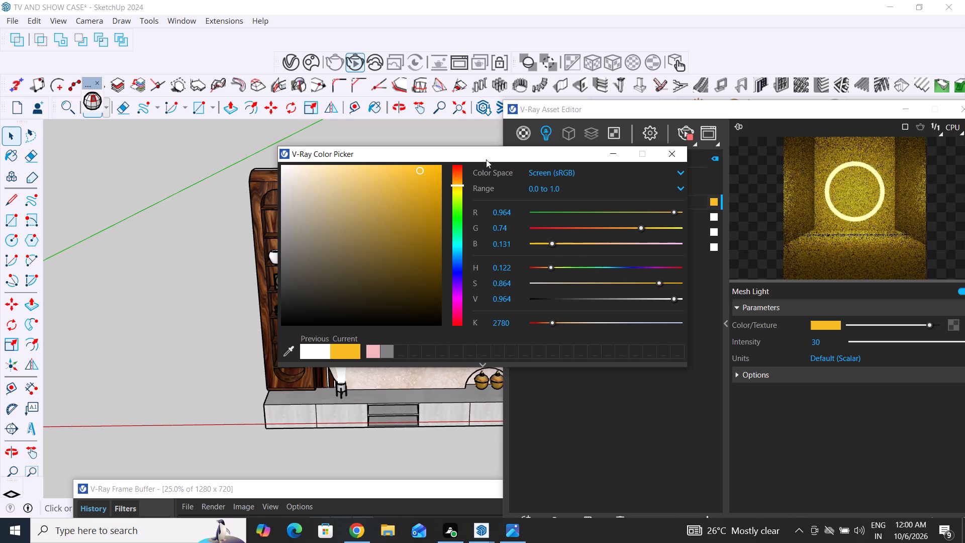
pyautogui.click(459, 183)
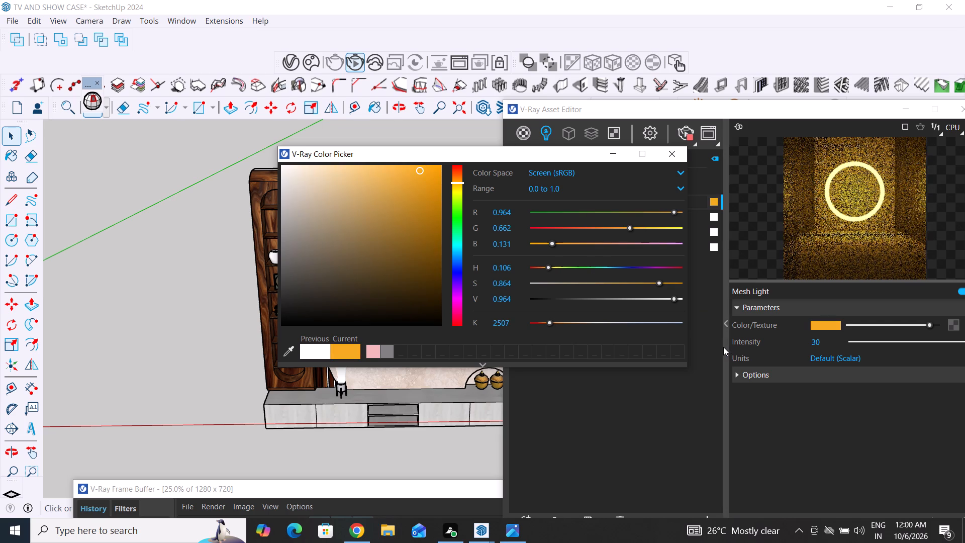
pyautogui.click(458, 184)
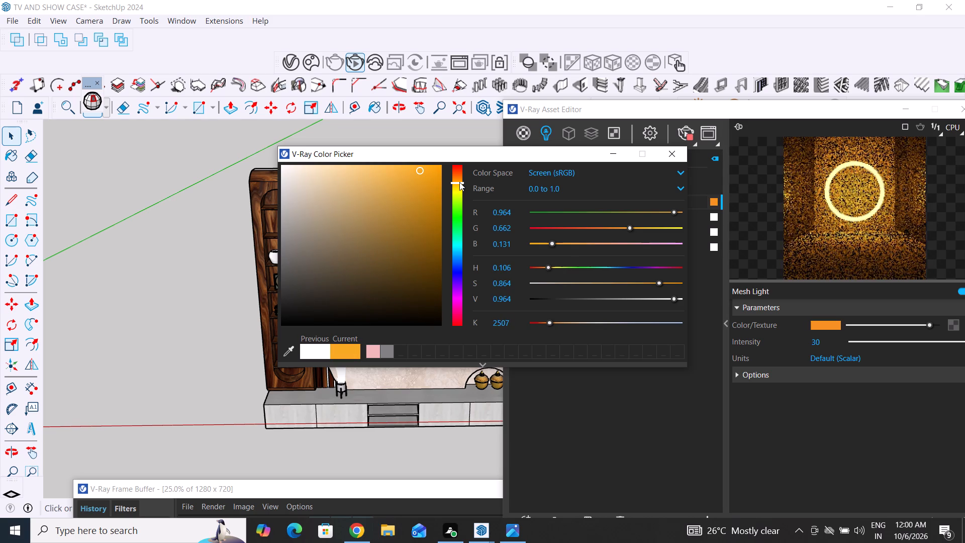
pyautogui.click(429, 170)
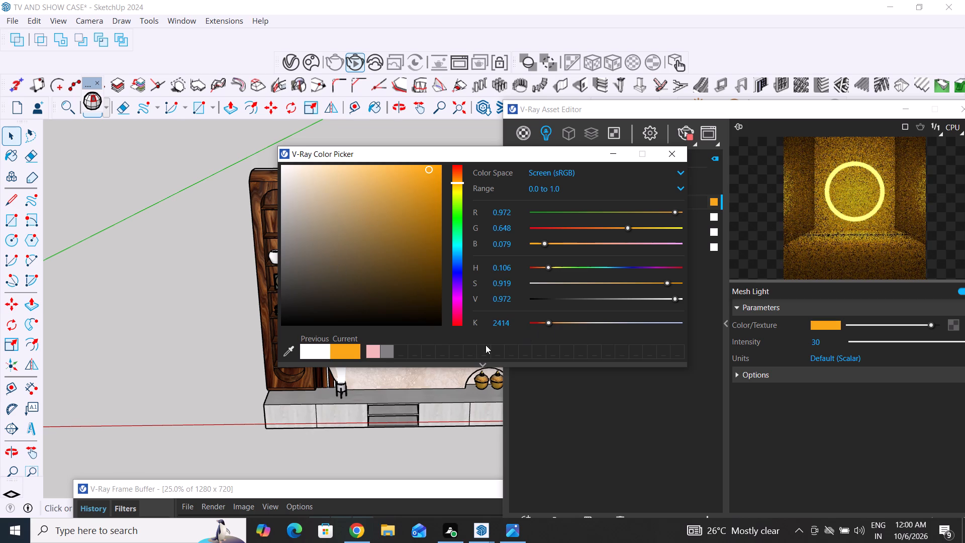
pyautogui.click(456, 182)
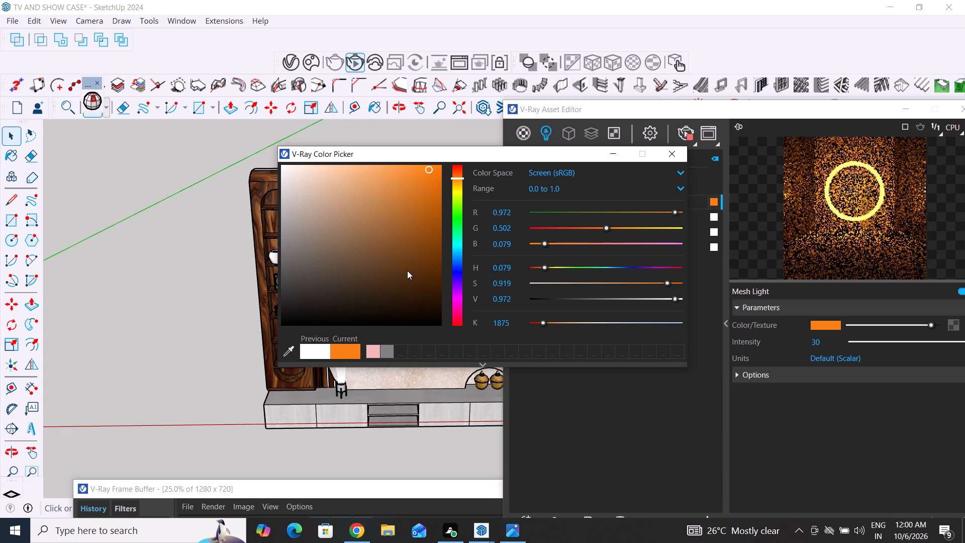
pyautogui.moveTo(429, 169); pyautogui.dragTo(444, 165)
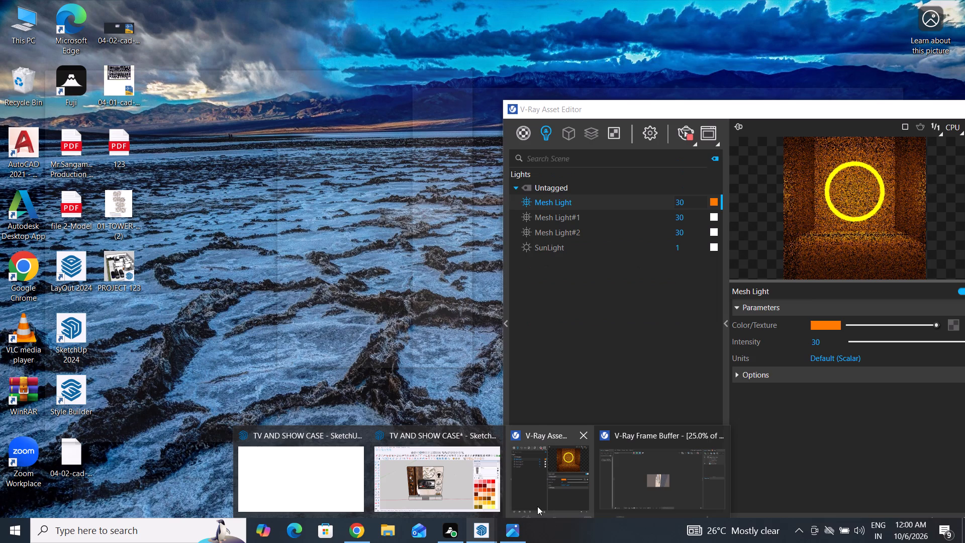
pyautogui.click(675, 499)
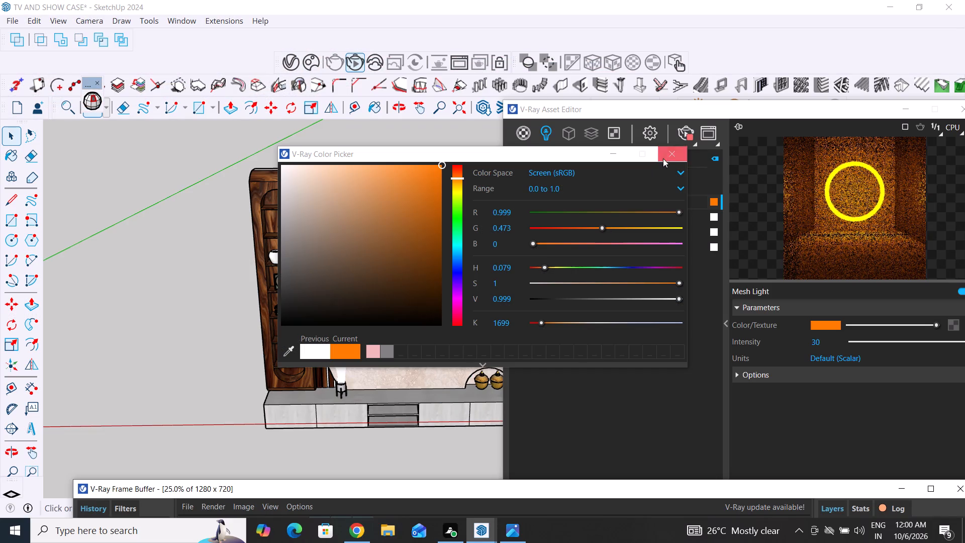
pyautogui.click(669, 155)
# Stop the running interactive V-Ray render.
pyautogui.click(698, 146)
pyautogui.click(694, 146)
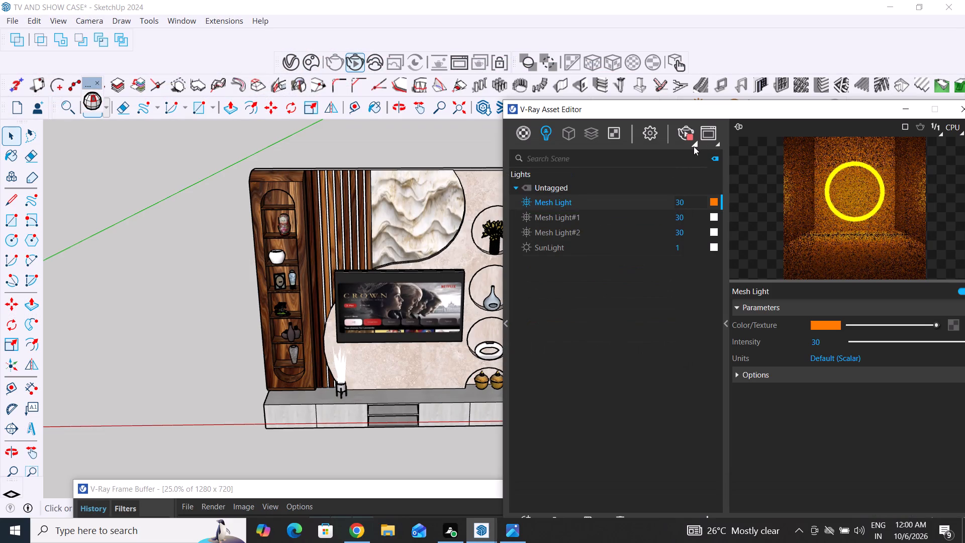
pyautogui.click(690, 133)
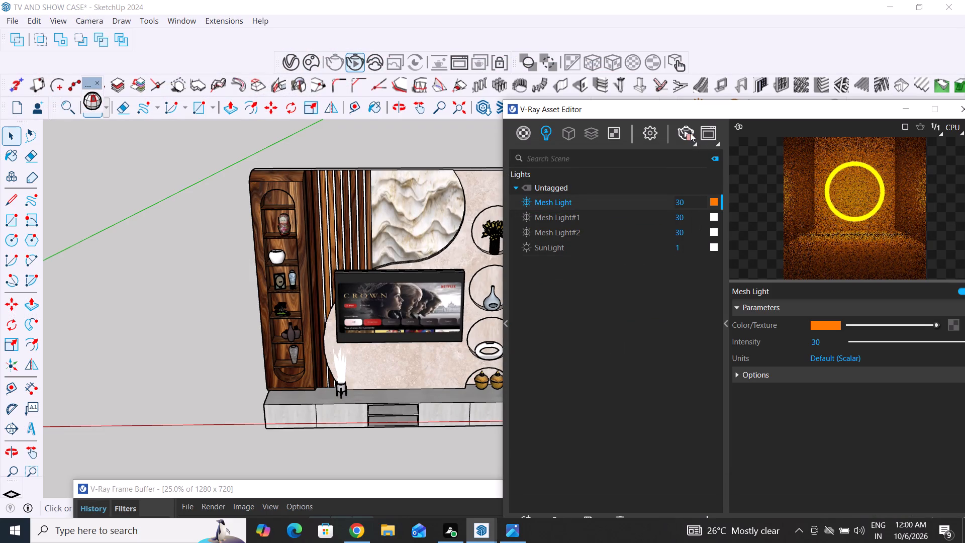
pyautogui.click(623, 348)
pyautogui.scroll(-4, 603, 362)
pyautogui.click(685, 133)
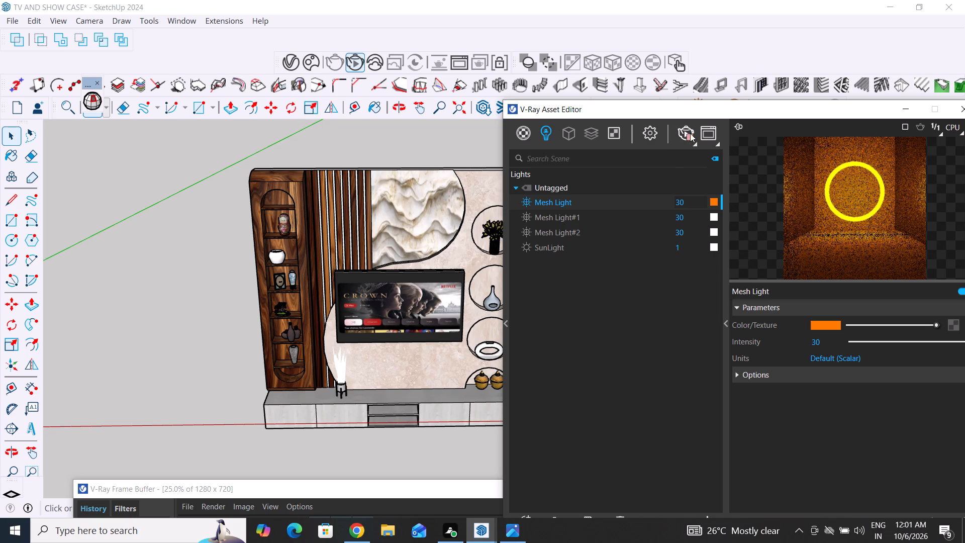
pyautogui.moveTo(735, 108); pyautogui.dragTo(684, 140)
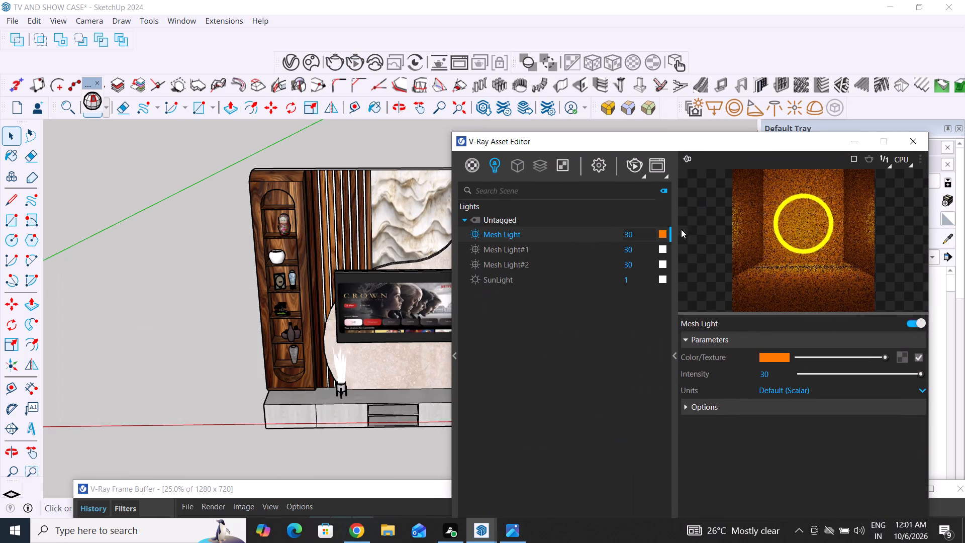
# Apply the orange Mesh Light to the thin white panel behind the television.
pyautogui.click(604, 377)
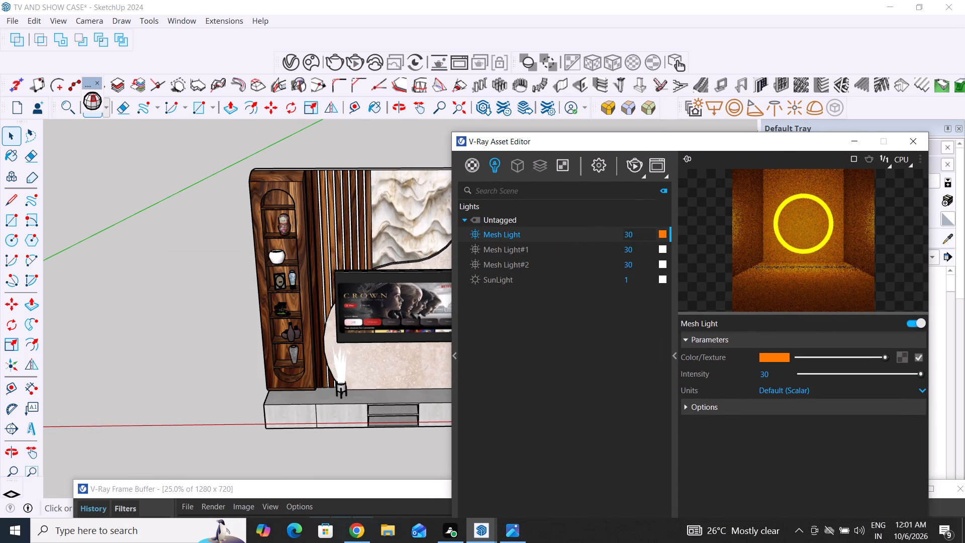
pyautogui.click(371, 491)
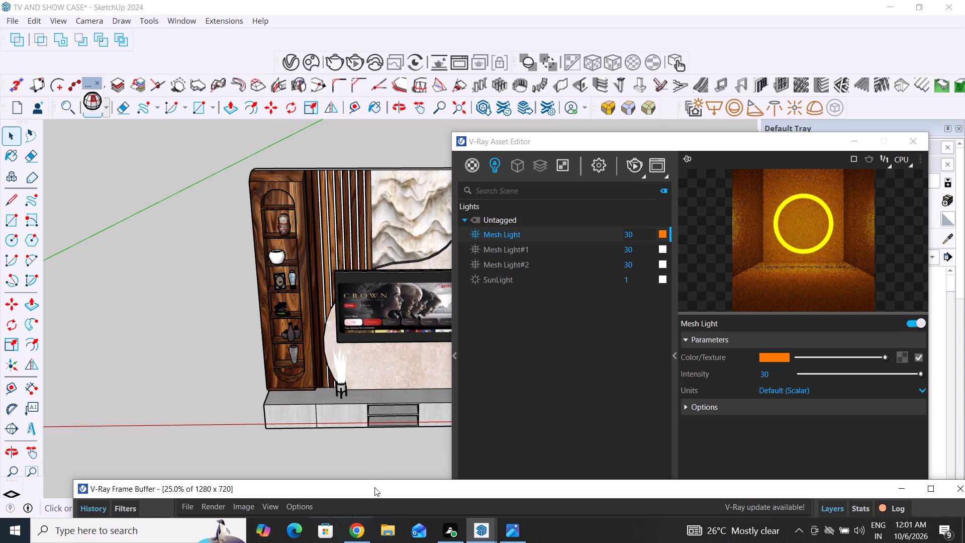
pyautogui.click(395, 452)
pyautogui.rightClick(517, 237)
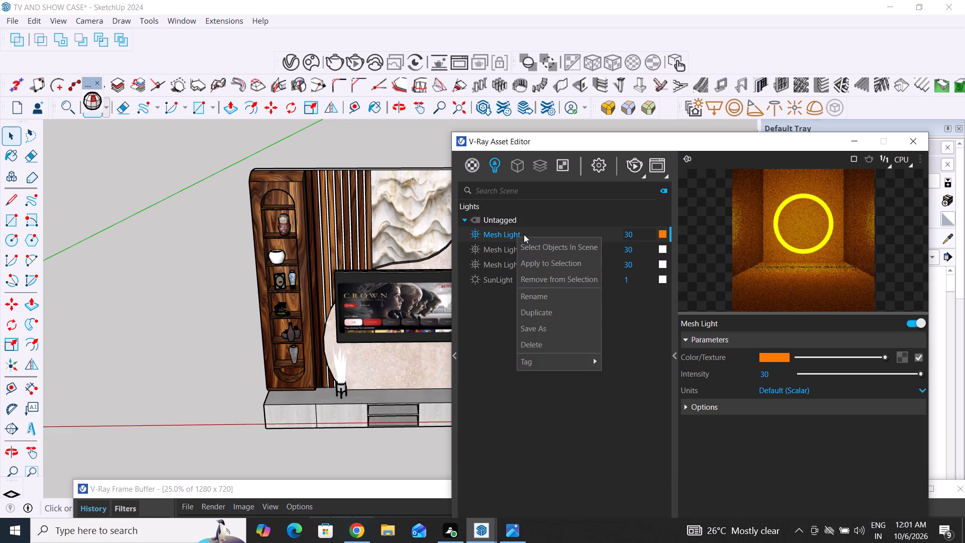
pyautogui.click(570, 263)
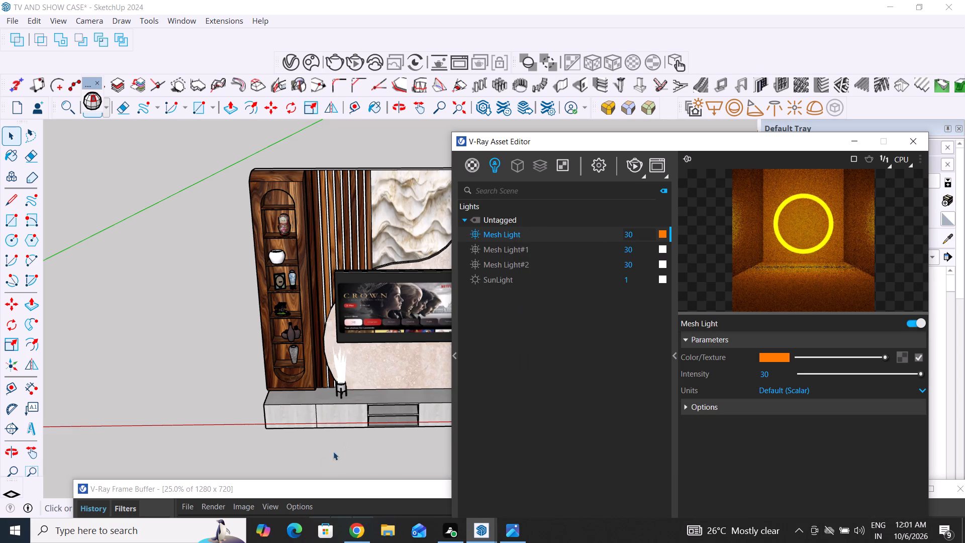
pyautogui.scroll(-4, 322, 468)
pyautogui.moveTo(377, 417); pyautogui.dragTo(374, 534, button='middle')
pyautogui.scroll(3, 412, 327)
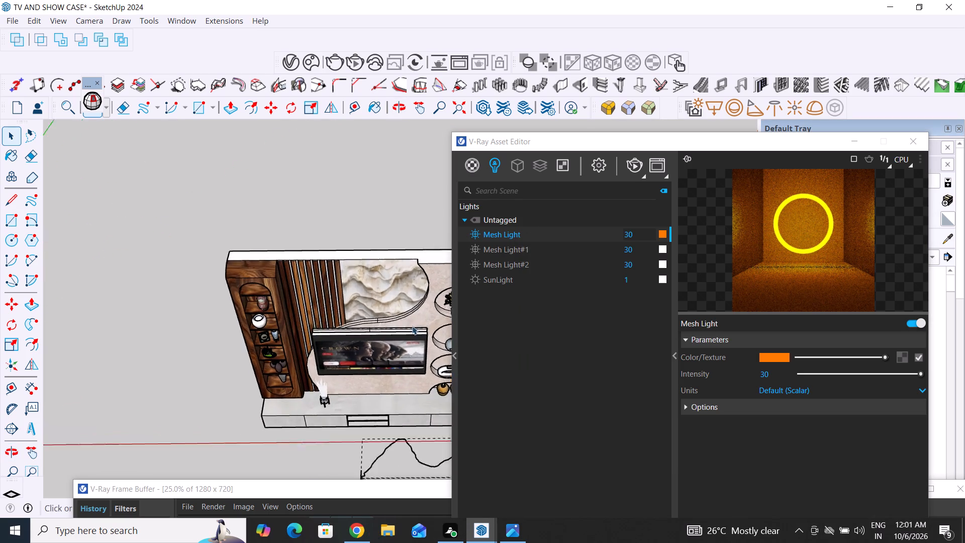
pyautogui.scroll(1, 412, 326)
pyautogui.moveTo(419, 364); pyautogui.dragTo(379, 517, button='middle')
pyautogui.scroll(13, 424, 350)
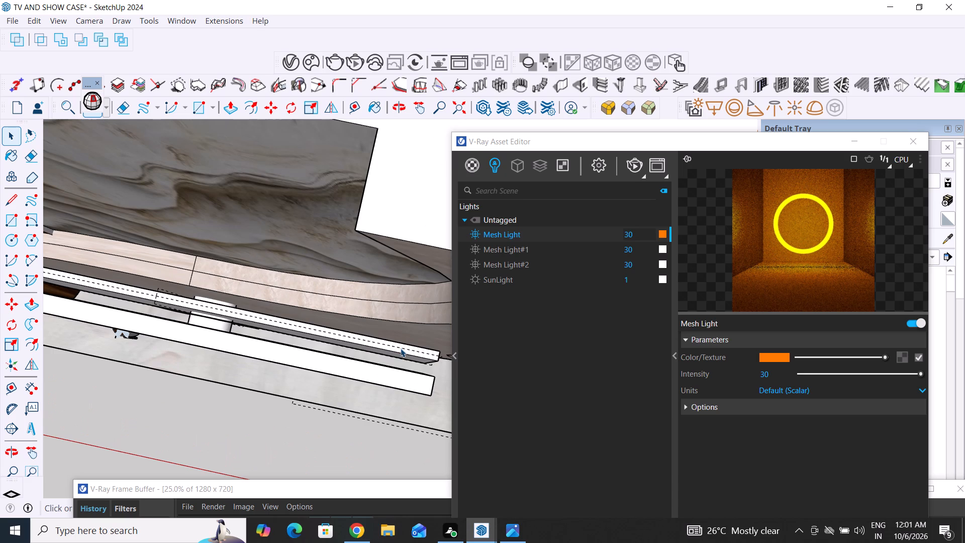
pyautogui.click(401, 348)
pyautogui.rightClick(547, 231)
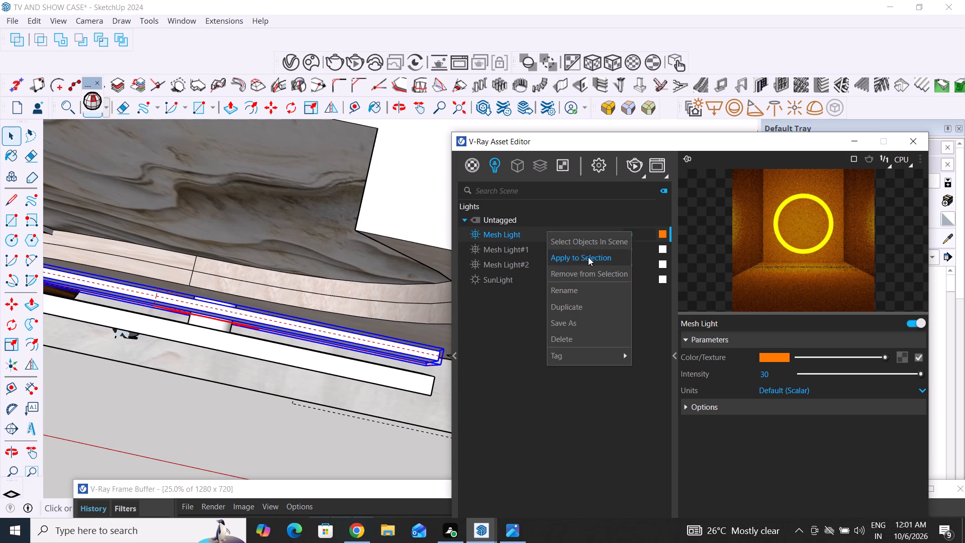
pyautogui.click(588, 257)
pyautogui.click(298, 440)
# Start an interactive V-Ray render with an angled view of the television, marble relief and round display niches.
pyautogui.scroll(-3, 275, 436)
pyautogui.moveTo(276, 436); pyautogui.dragTo(372, 349, button='middle')
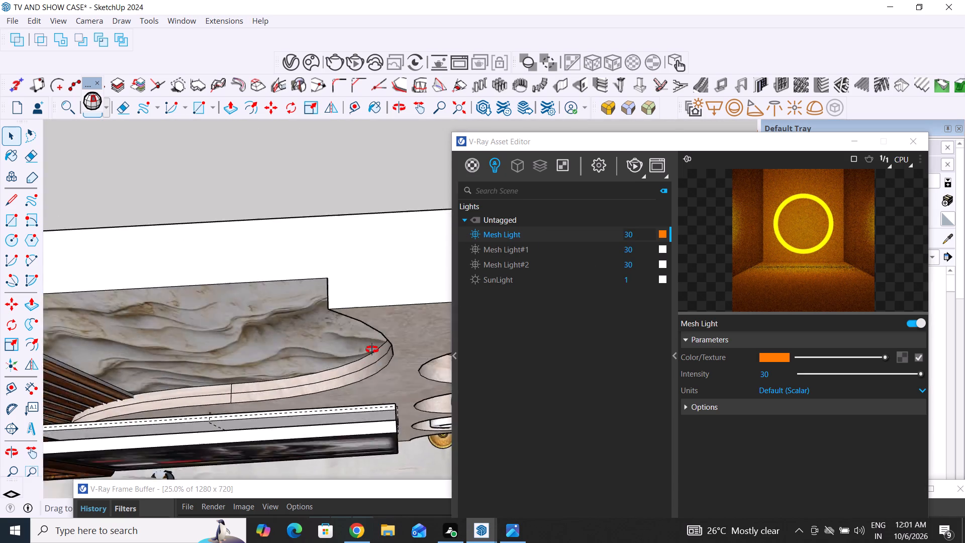
pyautogui.moveTo(372, 349); pyautogui.dragTo(387, 280, button='middle')
pyautogui.scroll(-4, 303, 414)
pyautogui.moveTo(304, 419); pyautogui.dragTo(229, 391, button='middle')
pyautogui.scroll(-5, 334, 308)
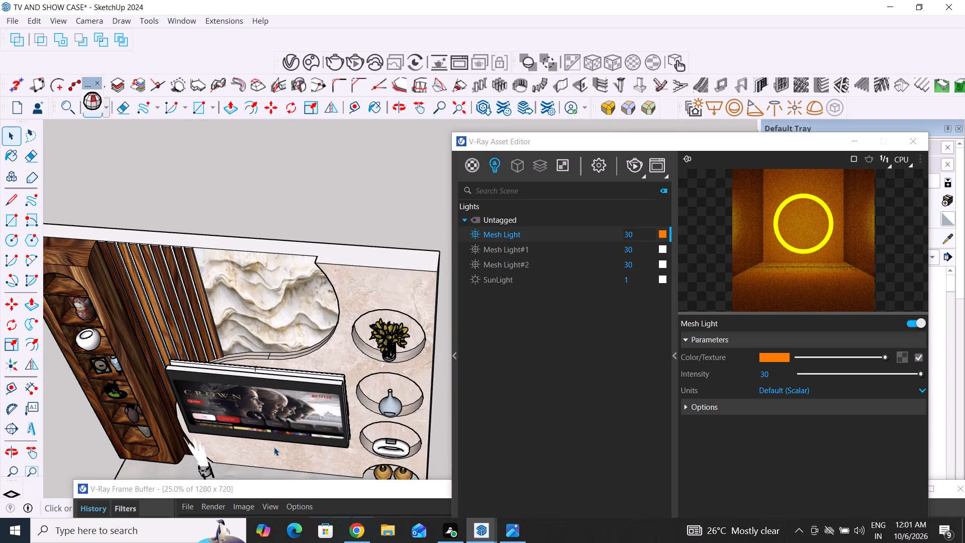
pyautogui.click(633, 165)
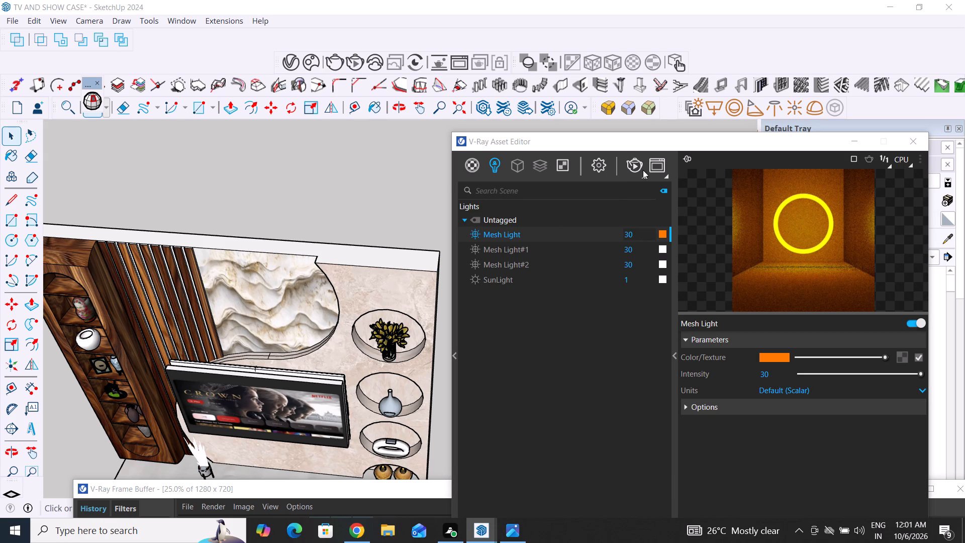
pyautogui.click(646, 176)
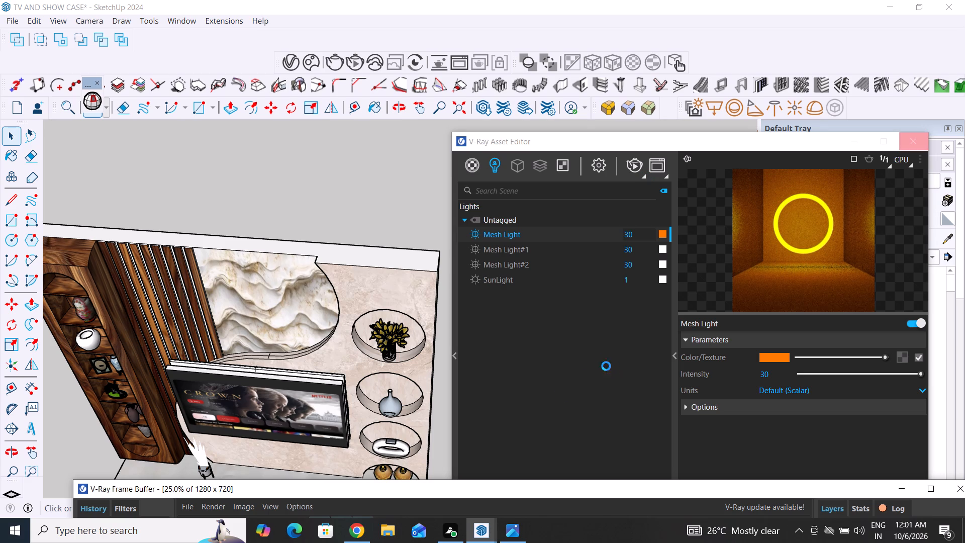
# Examine the angled interactive render of the wall unit in the frame buffer, checking the lighting around the television and niches.
pyautogui.scroll(-1, 504, 468)
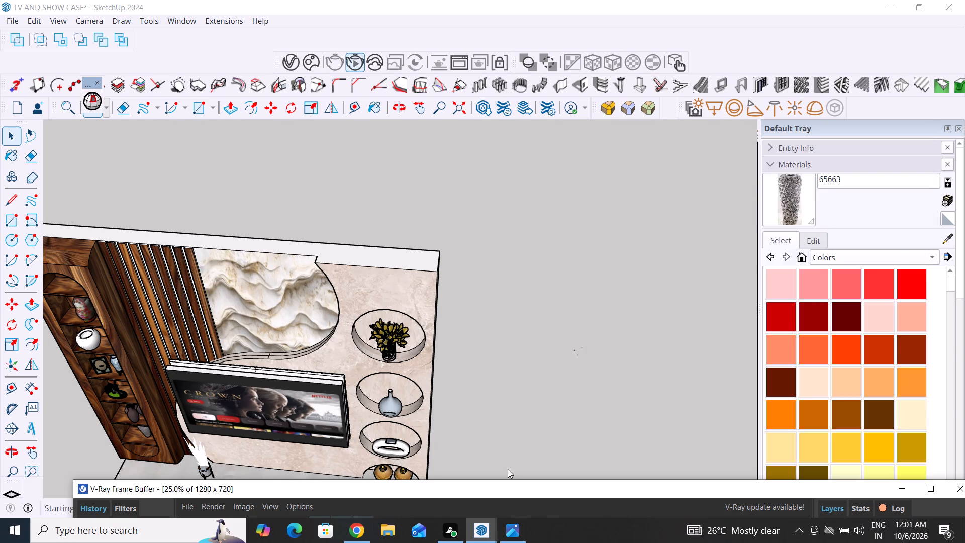
pyautogui.moveTo(511, 492); pyautogui.dragTo(604, 199)
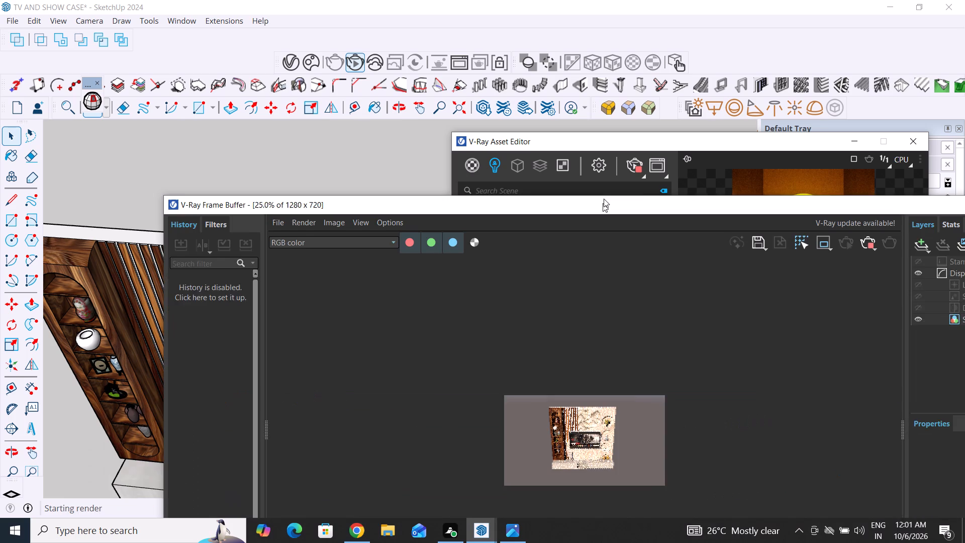
pyautogui.moveTo(604, 199); pyautogui.dragTo(604, 141)
pyautogui.scroll(8, 612, 409)
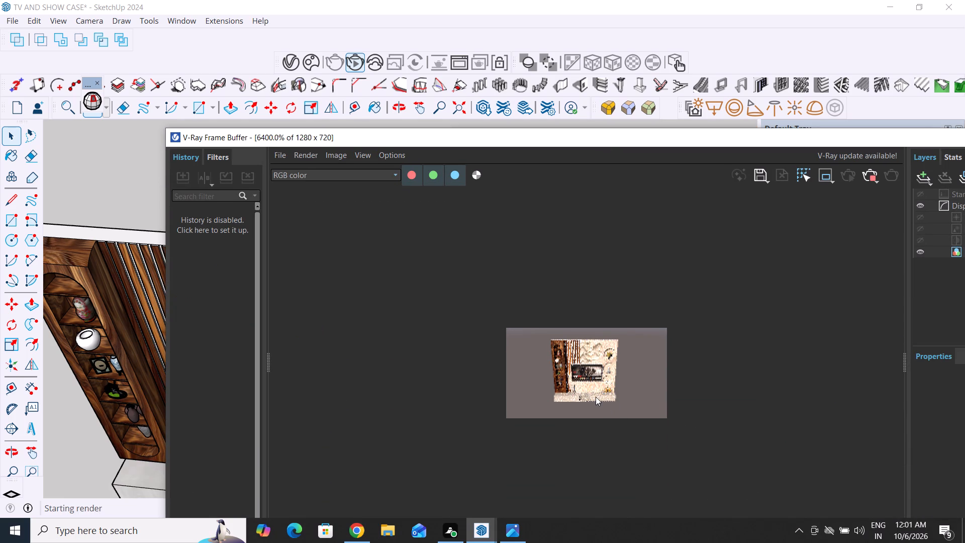
pyautogui.scroll(2, 596, 397)
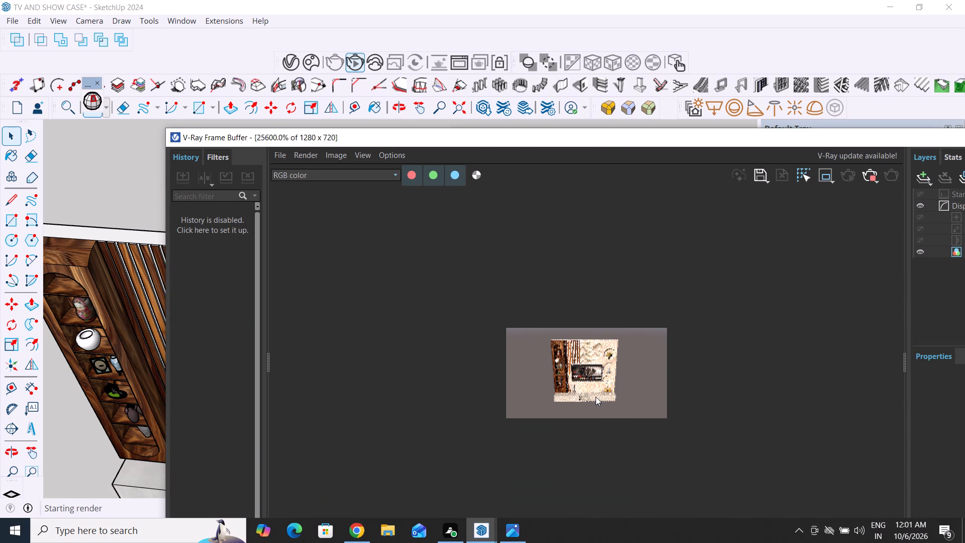
pyautogui.scroll(1, 596, 397)
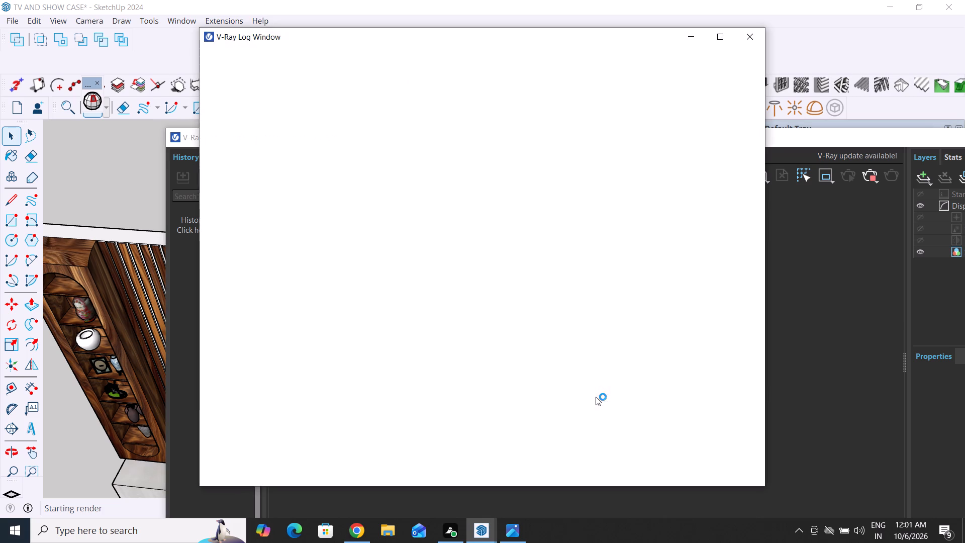
pyautogui.click(749, 42)
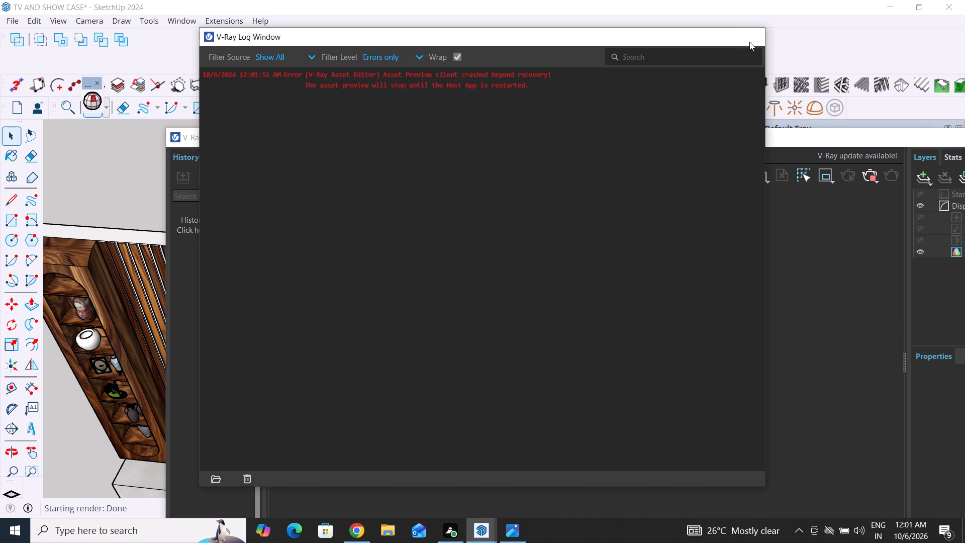
pyautogui.scroll(8, 580, 423)
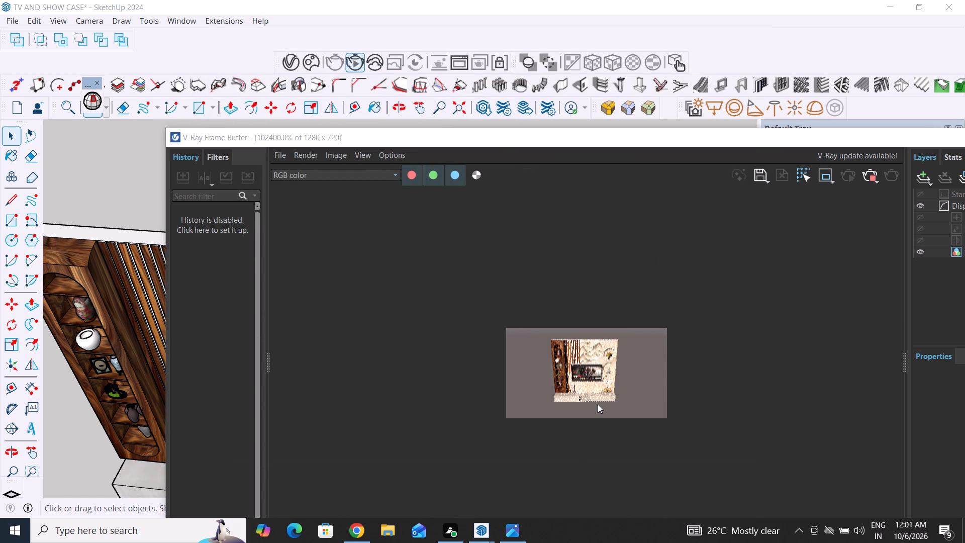
pyautogui.scroll(-1, 598, 404)
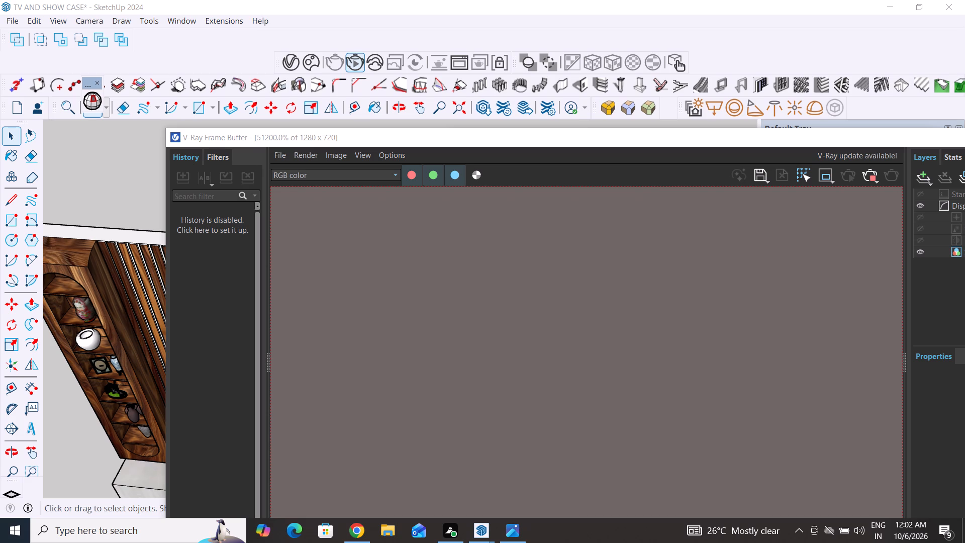
pyautogui.scroll(-4, 600, 398)
pyautogui.moveTo(624, 140); pyautogui.dragTo(600, 52)
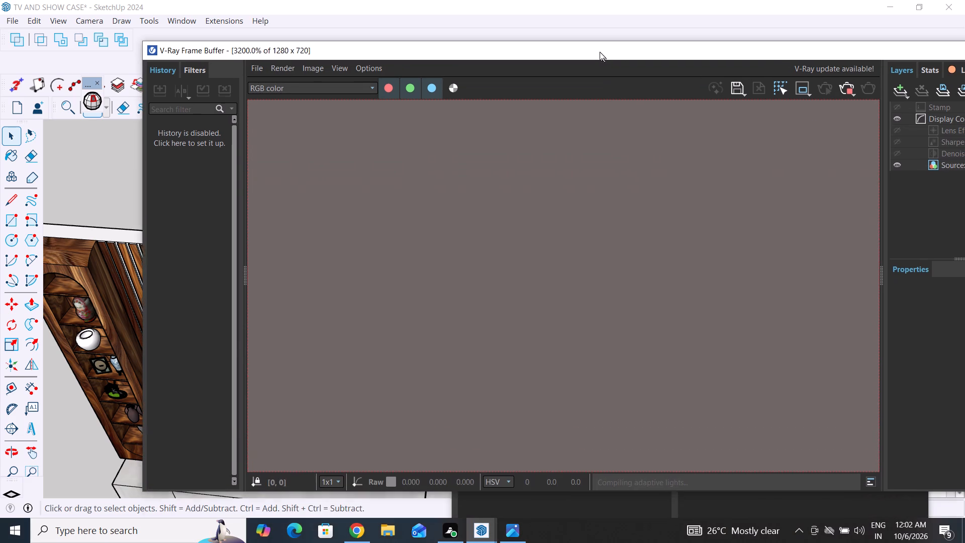
pyautogui.moveTo(600, 52); pyautogui.dragTo(600, 51)
pyautogui.scroll(-2, 568, 371)
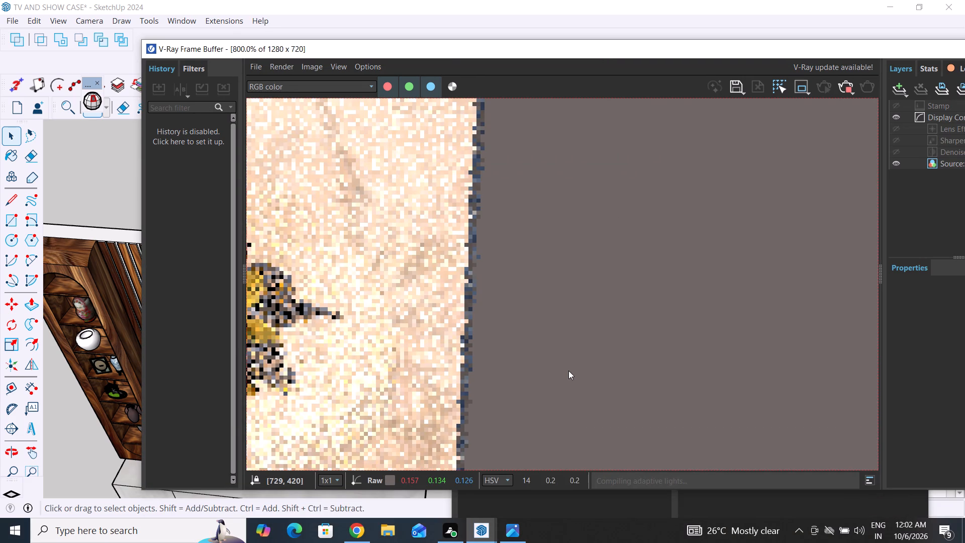
pyautogui.scroll(-2, 568, 371)
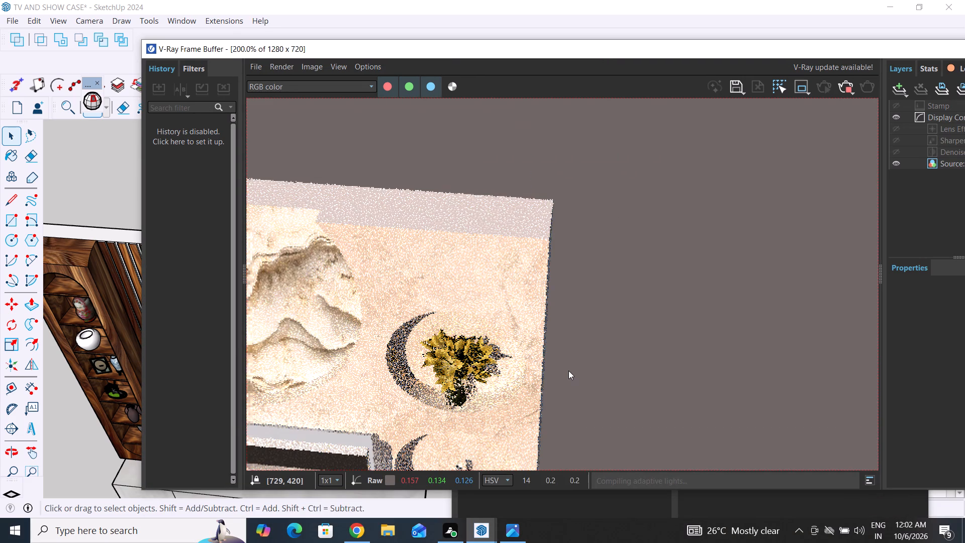
pyautogui.scroll(-2, 568, 371)
pyautogui.scroll(2, 511, 356)
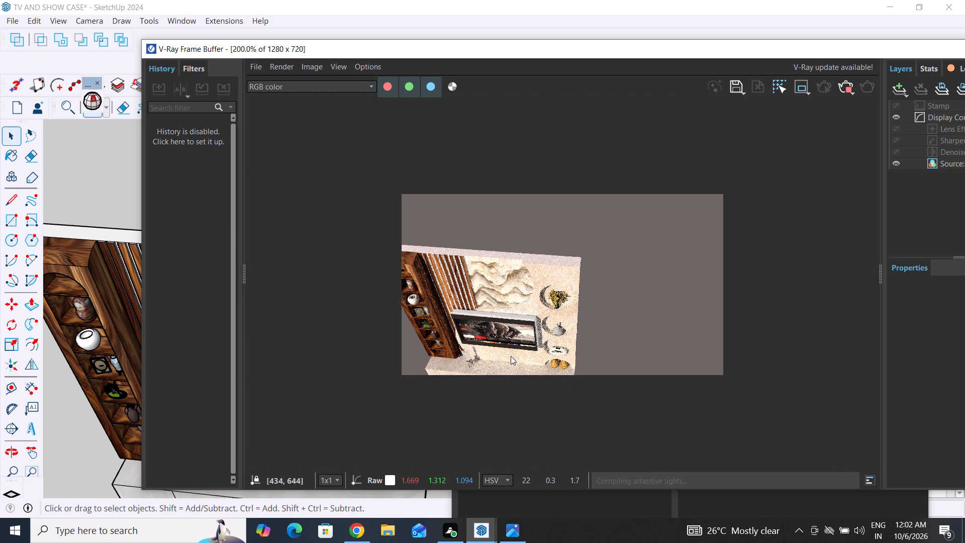
pyautogui.scroll(-1, 607, 316)
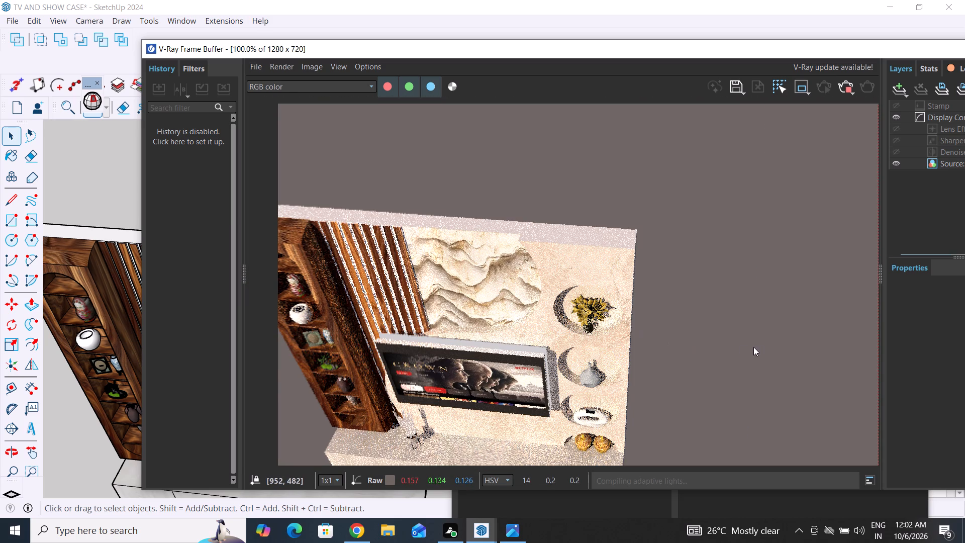
pyautogui.scroll(-2, 736, 234)
pyautogui.scroll(1, 526, 357)
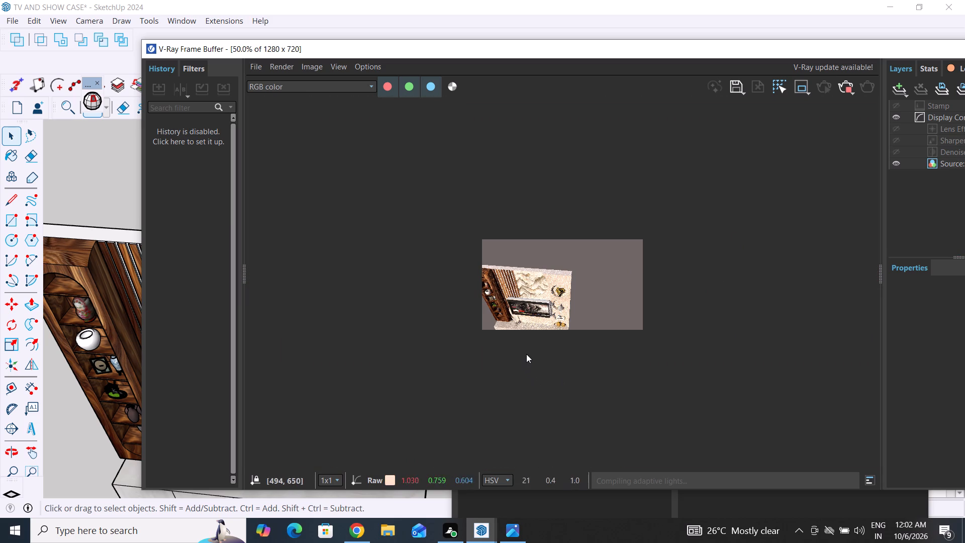
pyautogui.scroll(1, 526, 354)
pyautogui.moveTo(528, 351); pyautogui.dragTo(538, 301, button='middle')
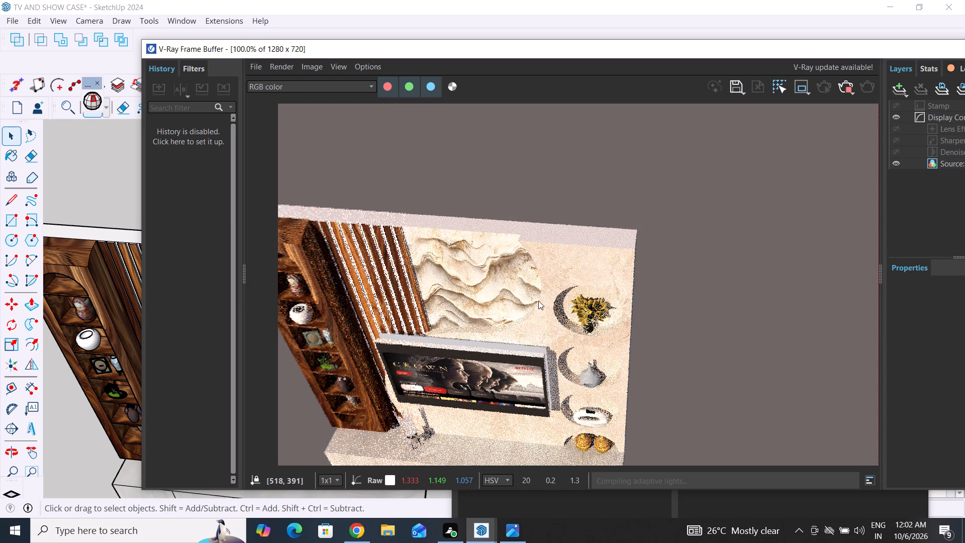
pyautogui.click(114, 172)
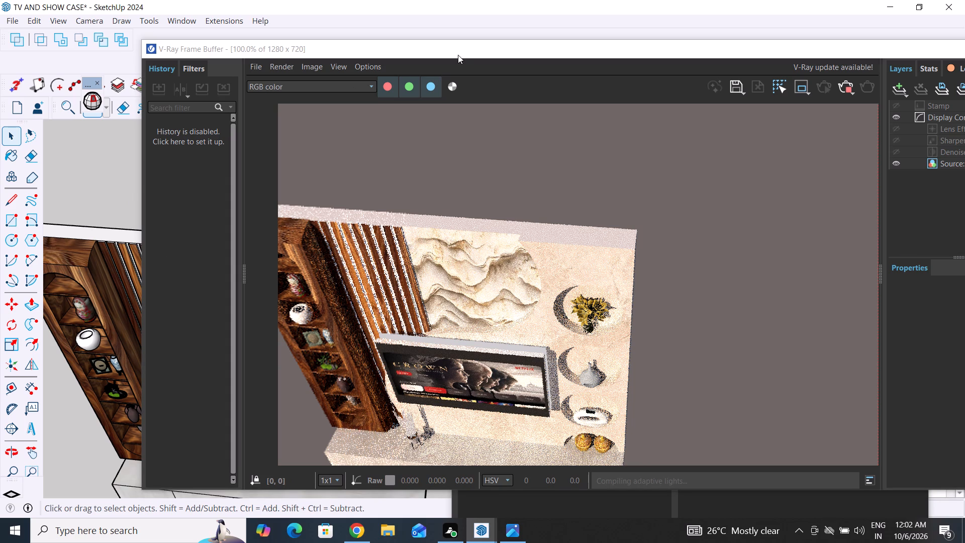
pyautogui.moveTo(464, 61); pyautogui.dragTo(559, 105)
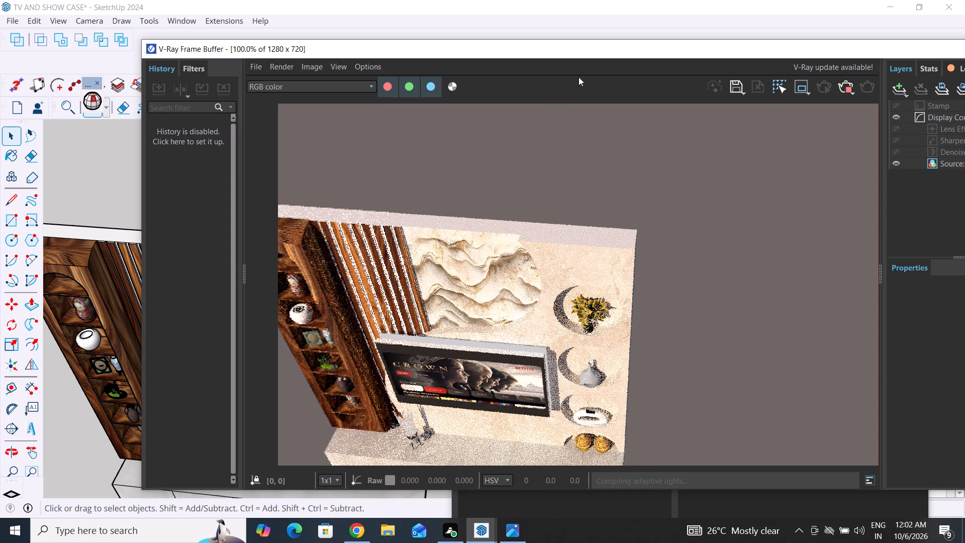
pyautogui.moveTo(601, 51); pyautogui.dragTo(790, 382)
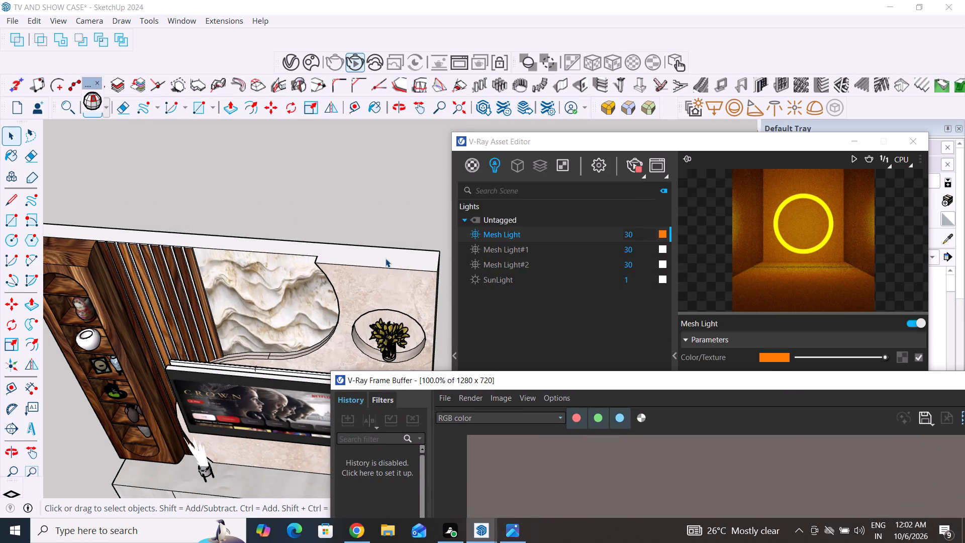
# Turn the model to a straight front view and examine the updated interactive render around the television, closing the frame buffer when done.
pyautogui.click(385, 258)
pyautogui.scroll(-5, 404, 208)
pyautogui.click(415, 163)
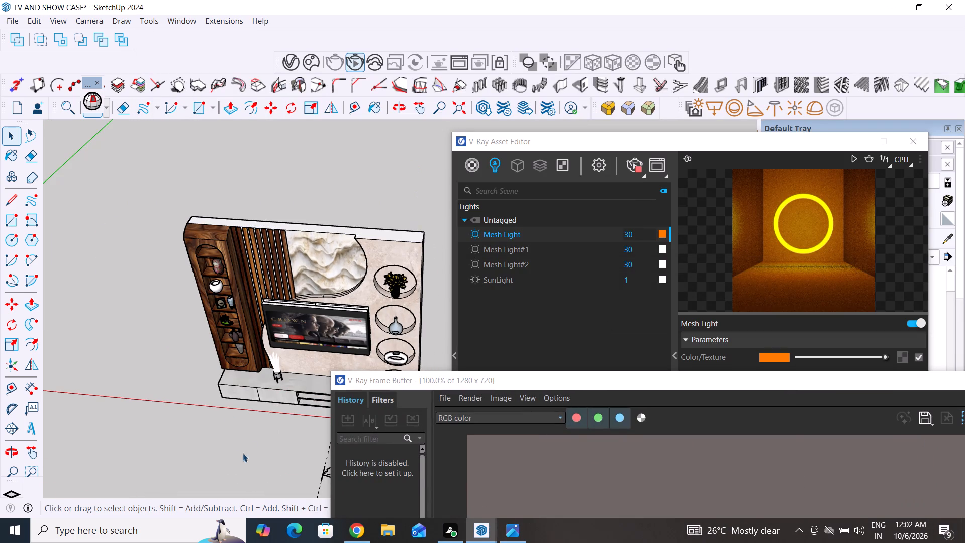
pyautogui.moveTo(243, 453); pyautogui.dragTo(251, 257, button='middle')
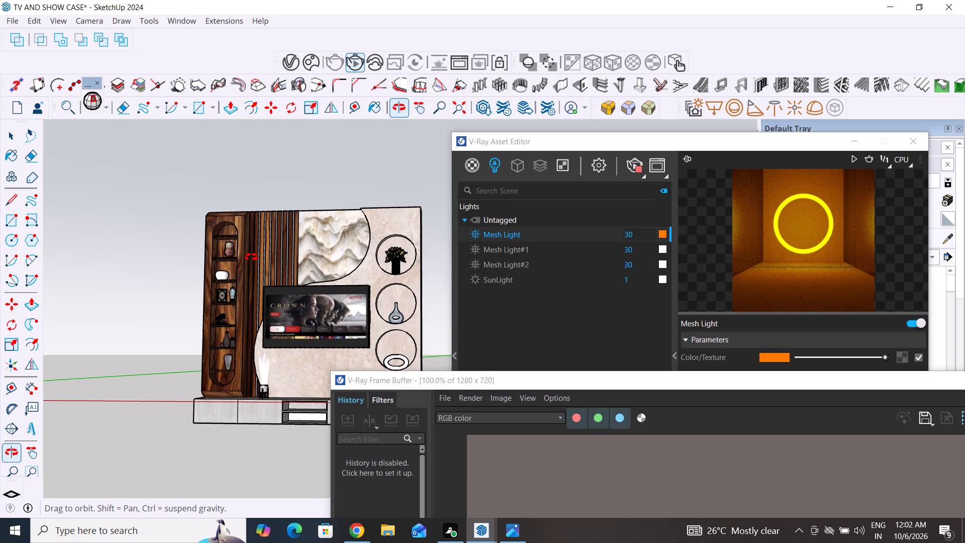
pyautogui.moveTo(251, 257); pyautogui.dragTo(280, 277, button='middle')
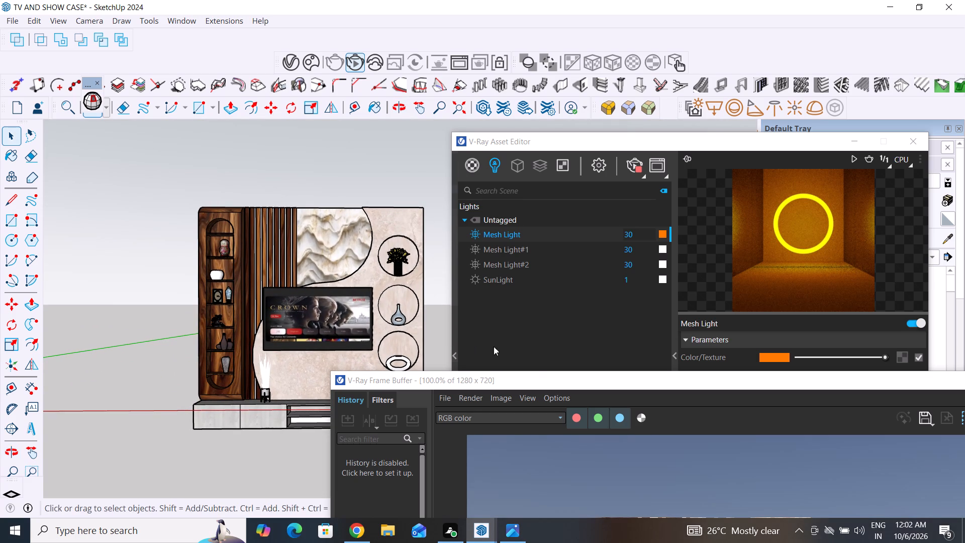
pyautogui.moveTo(656, 382); pyautogui.dragTo(528, 125)
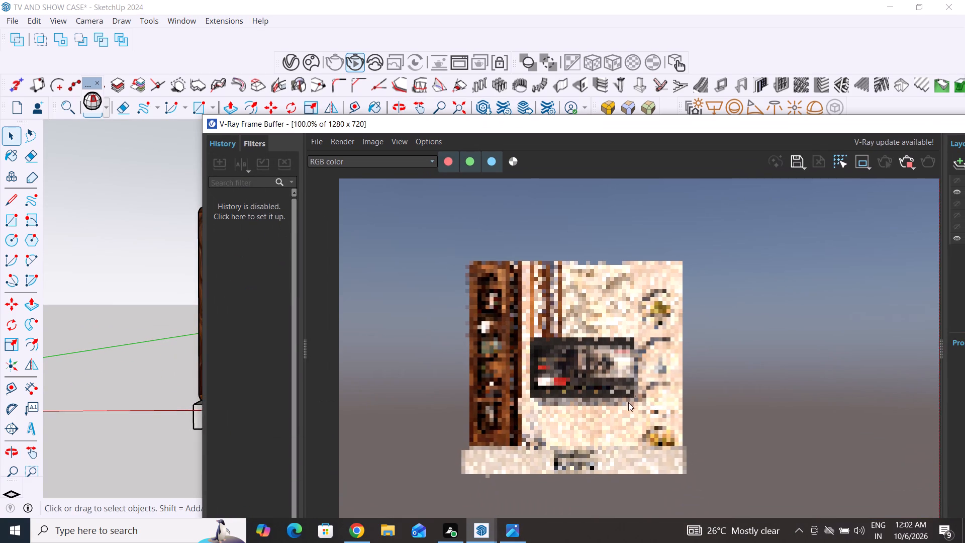
pyautogui.scroll(1, 611, 421)
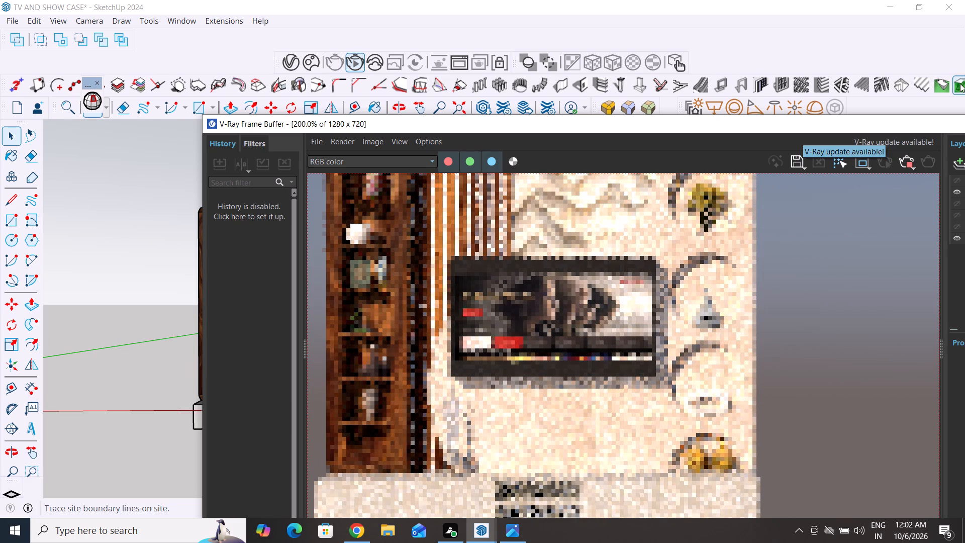
pyautogui.moveTo(821, 134); pyautogui.dragTo(632, 292)
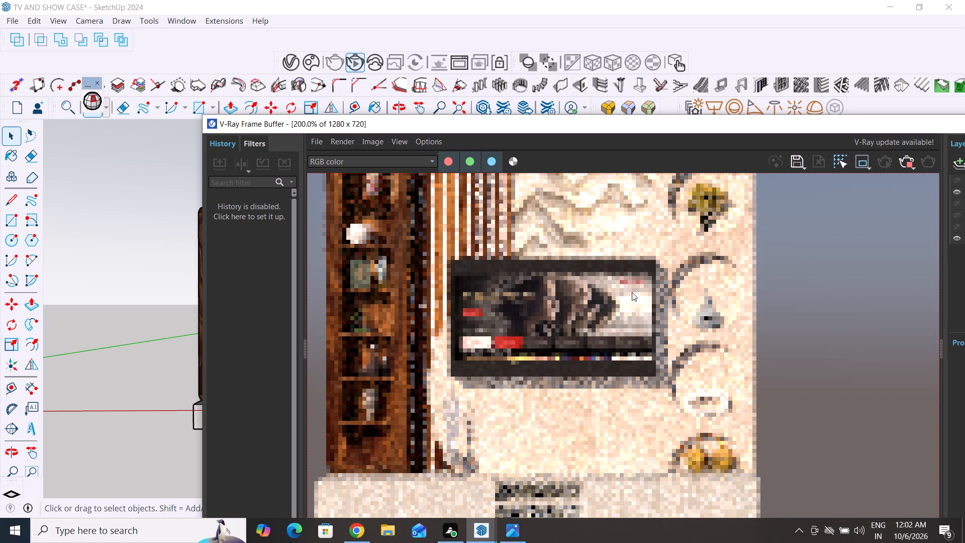
pyautogui.moveTo(632, 292); pyautogui.dragTo(554, 328)
pyautogui.moveTo(814, 124); pyautogui.dragTo(484, 157)
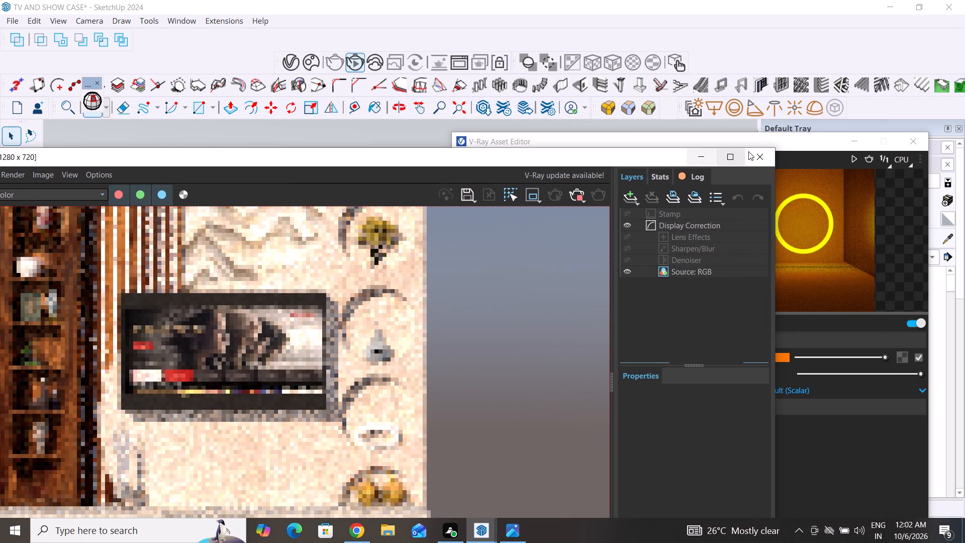
pyautogui.click(758, 152)
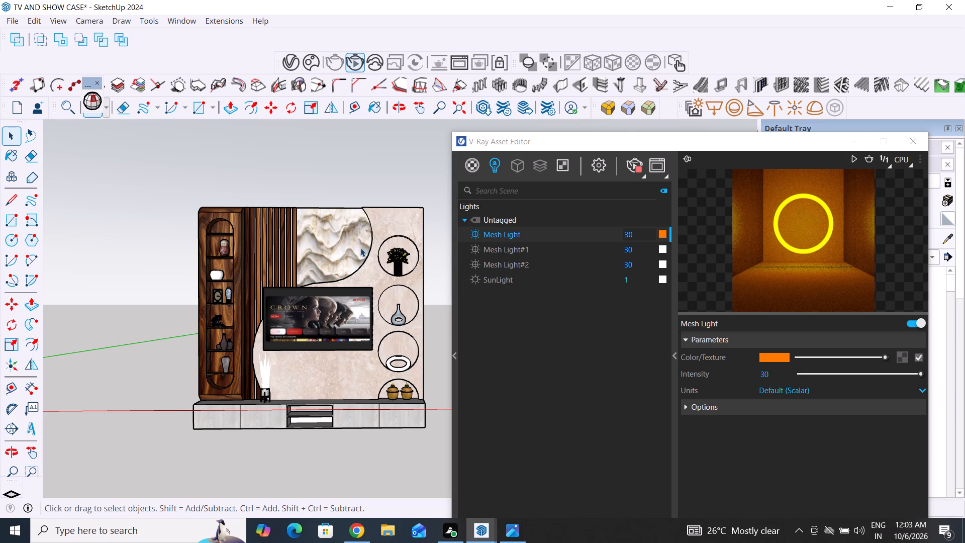
# Select the thin light panel behind the television and inspect its placement from above and from the front.
pyautogui.moveTo(378, 310); pyautogui.dragTo(324, 523, button='middle')
pyautogui.scroll(6, 353, 315)
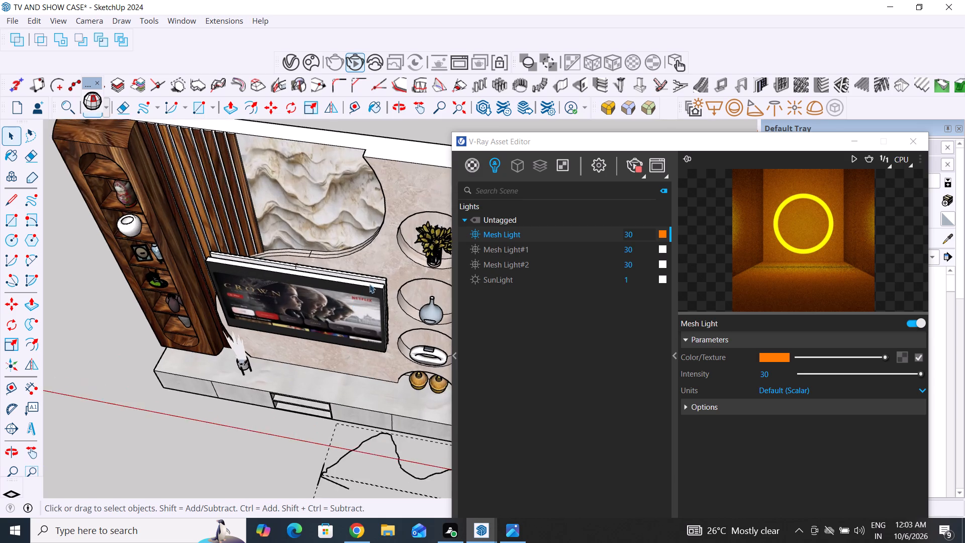
pyautogui.scroll(4, 369, 284)
pyautogui.click(373, 276)
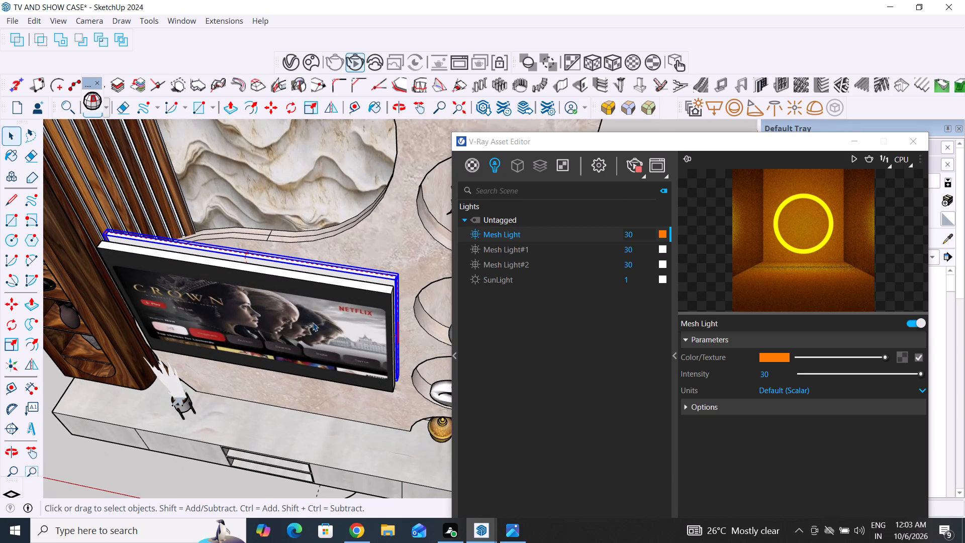
pyautogui.scroll(-4, 313, 322)
pyautogui.moveTo(309, 362); pyautogui.dragTo(336, 328, button='middle')
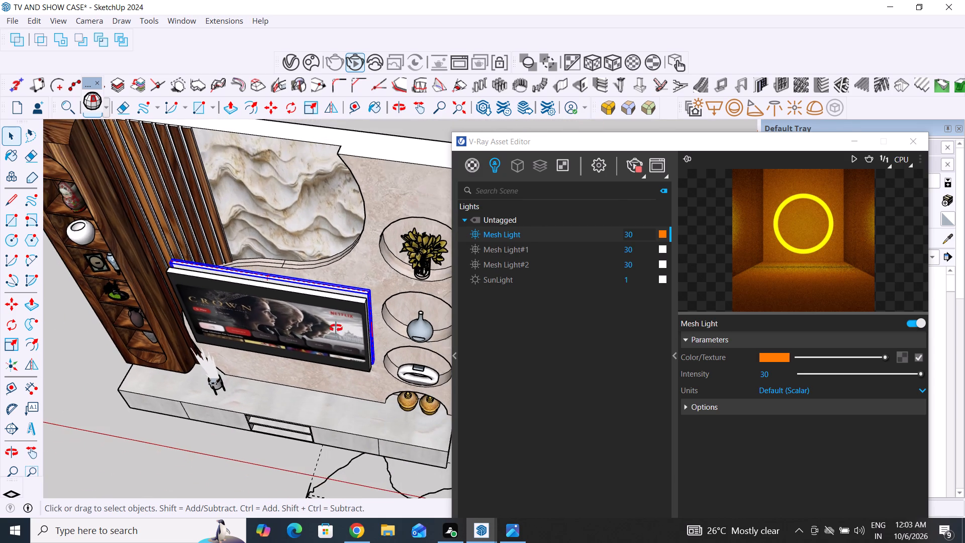
pyautogui.moveTo(336, 328); pyautogui.dragTo(351, 205, button='middle')
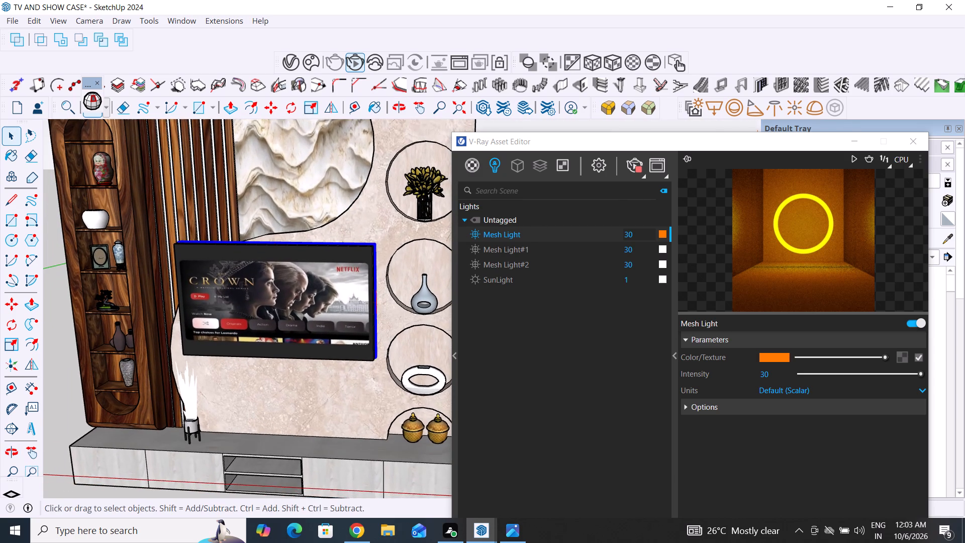
# Stop the running interactive V-Ray render.
pyautogui.click(639, 167)
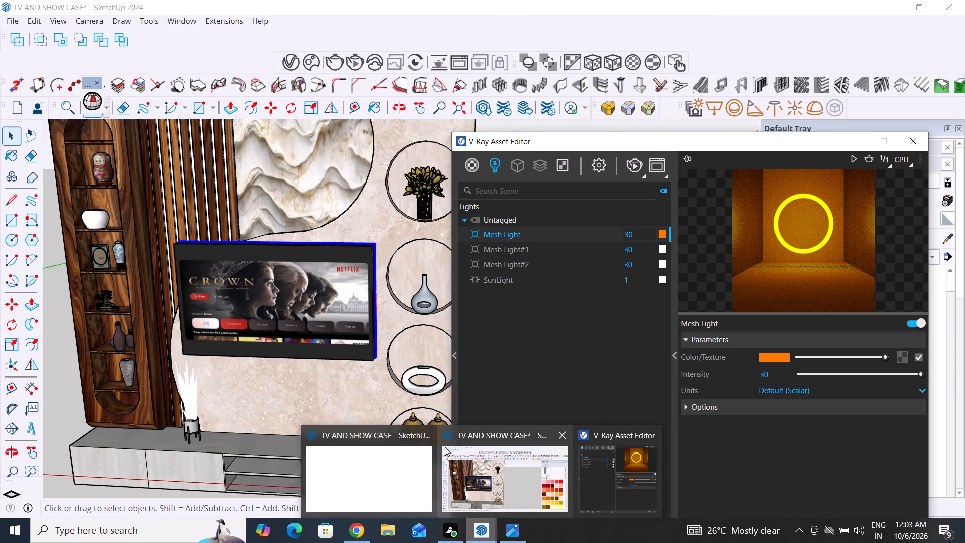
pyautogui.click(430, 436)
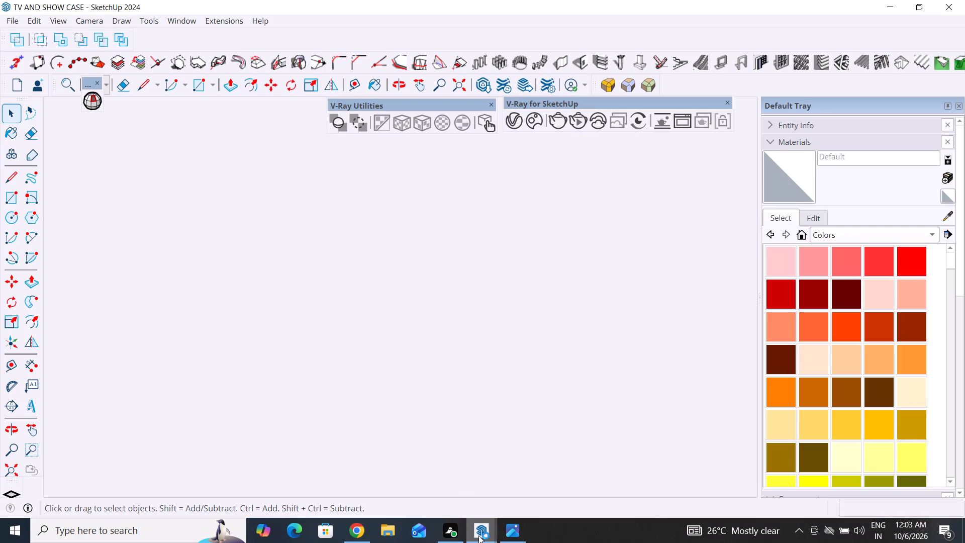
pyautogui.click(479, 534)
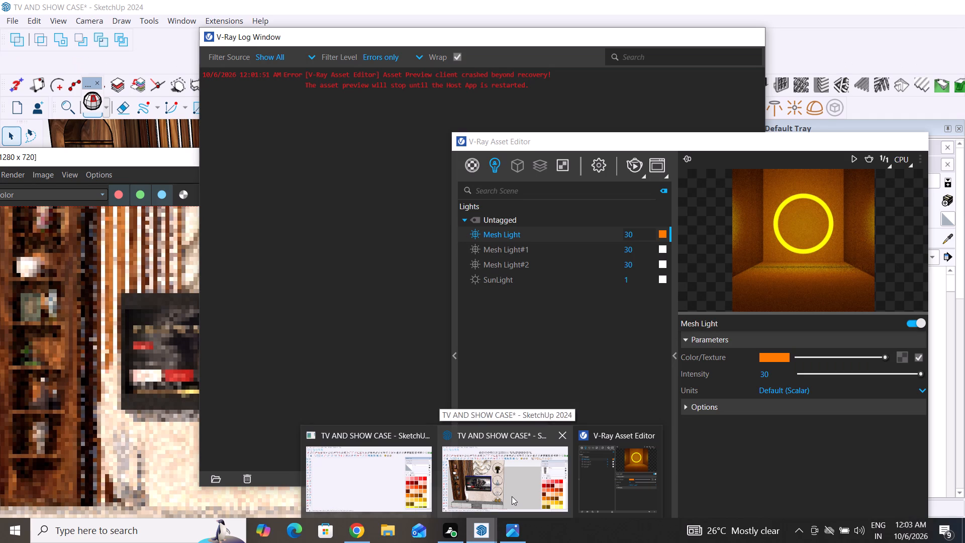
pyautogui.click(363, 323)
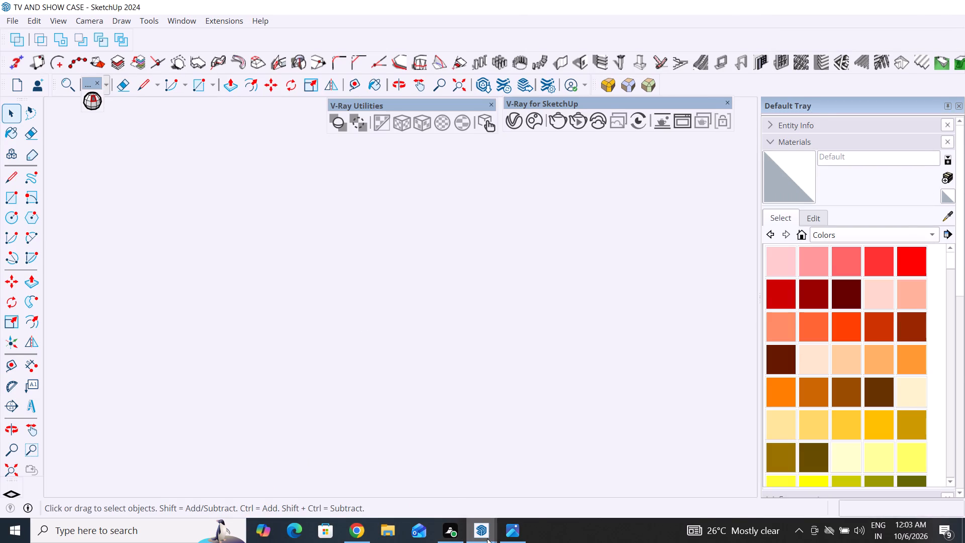
# Start an interactive V-Ray render of the wall unit with the orange mesh light behind the television.
pyautogui.click(609, 320)
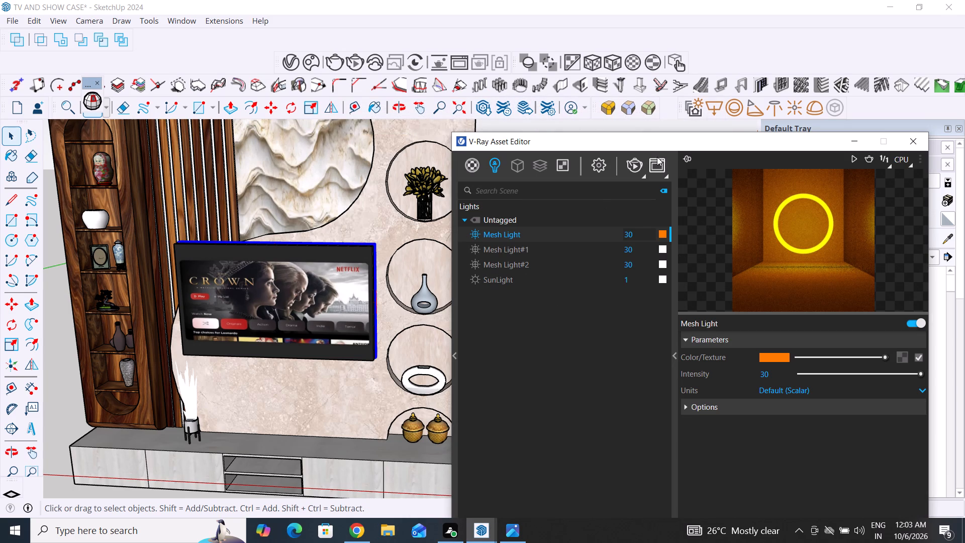
pyautogui.click(624, 164)
pyautogui.click(638, 164)
pyautogui.click(647, 177)
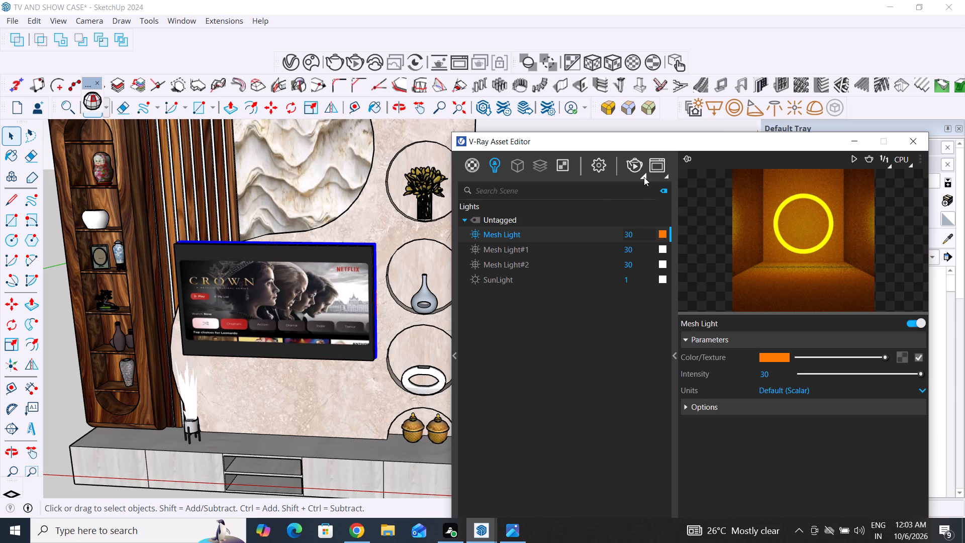
pyautogui.click(644, 177)
pyautogui.click(638, 198)
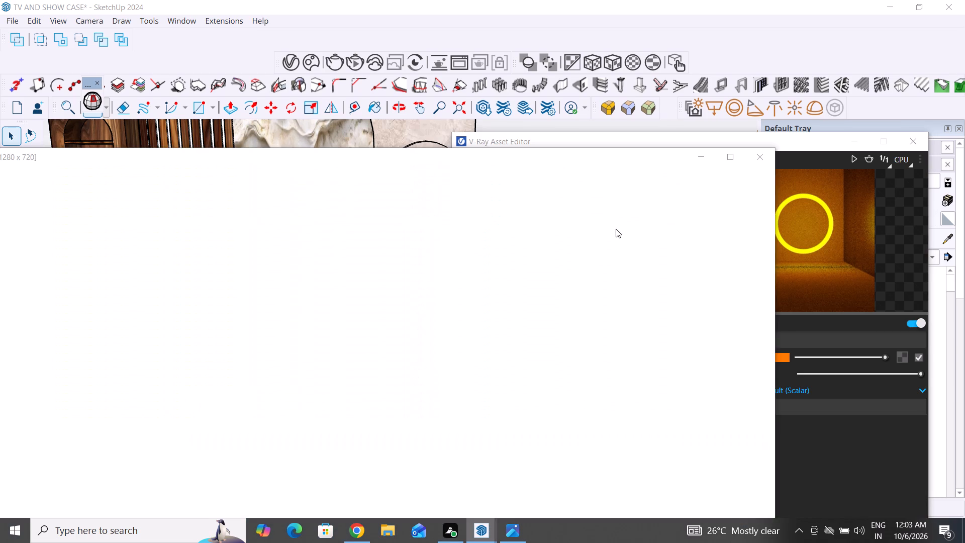
# Examine the interactive render around the television, niches and showcase in the frame buffer, closing the frame buffer when done.
pyautogui.scroll(-1, 564, 336)
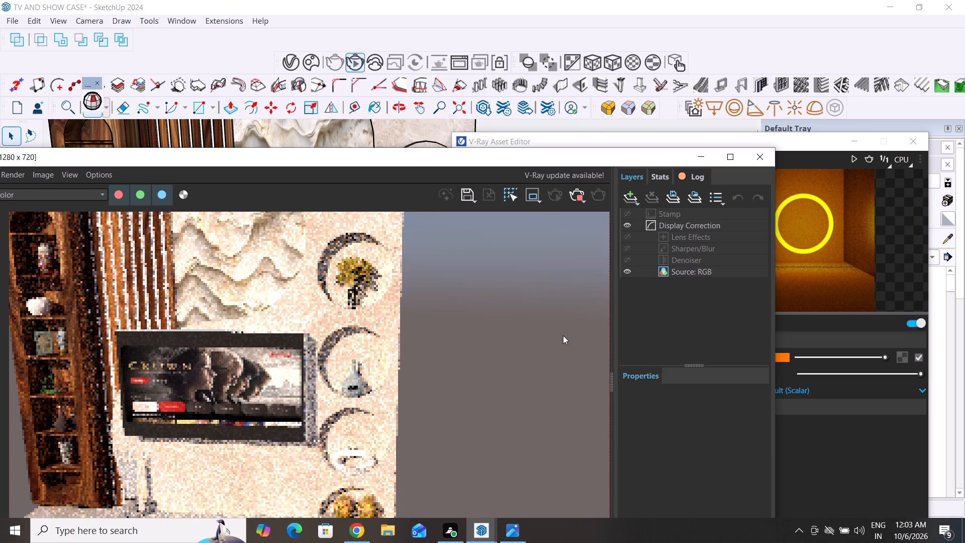
pyautogui.moveTo(464, 160); pyautogui.dragTo(632, 141)
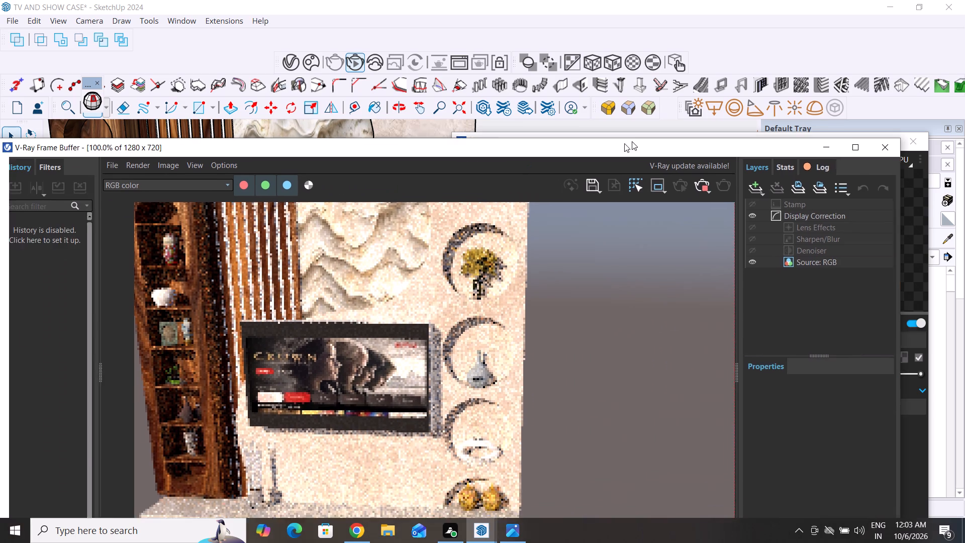
pyautogui.moveTo(632, 141); pyautogui.dragTo(759, 100)
pyautogui.scroll(-4, 555, 285)
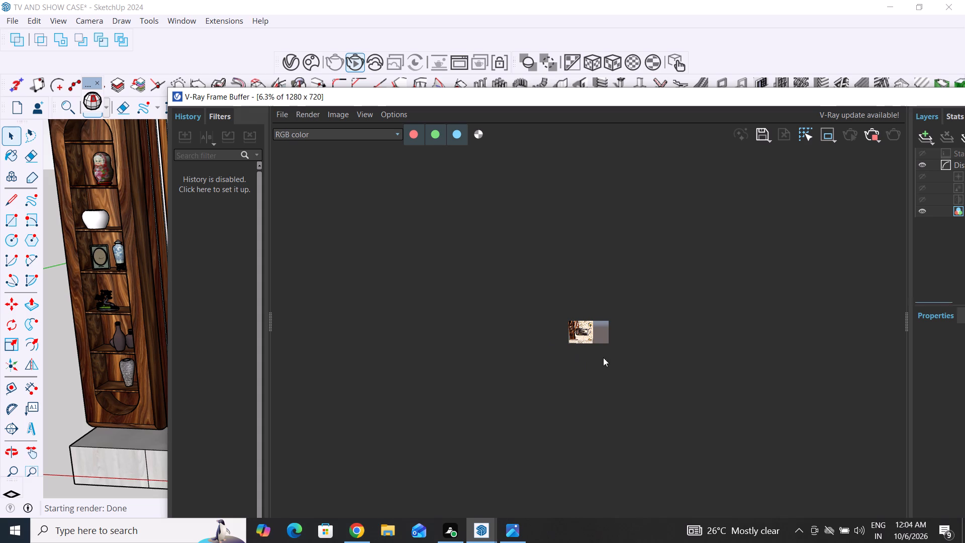
pyautogui.scroll(8, 587, 340)
pyautogui.scroll(-1, 580, 331)
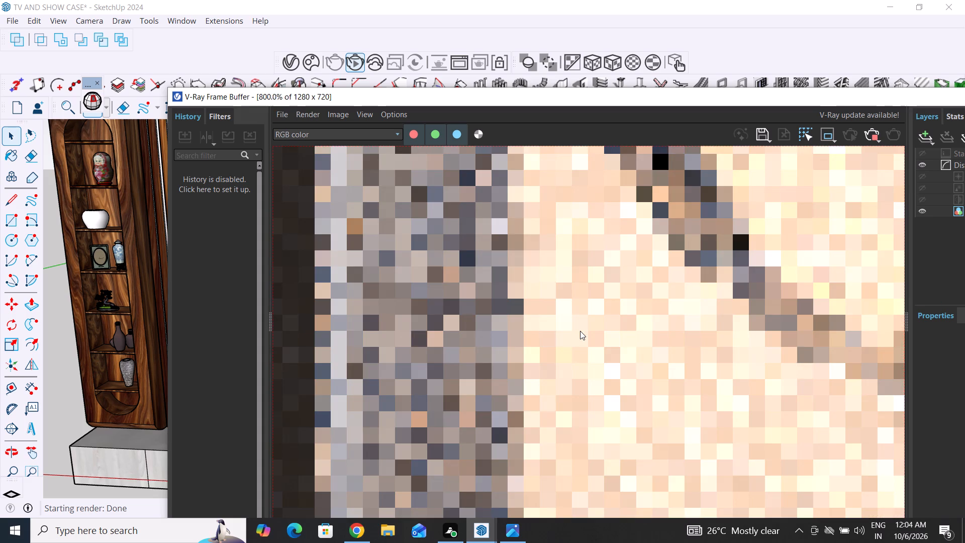
pyautogui.scroll(-1, 580, 331)
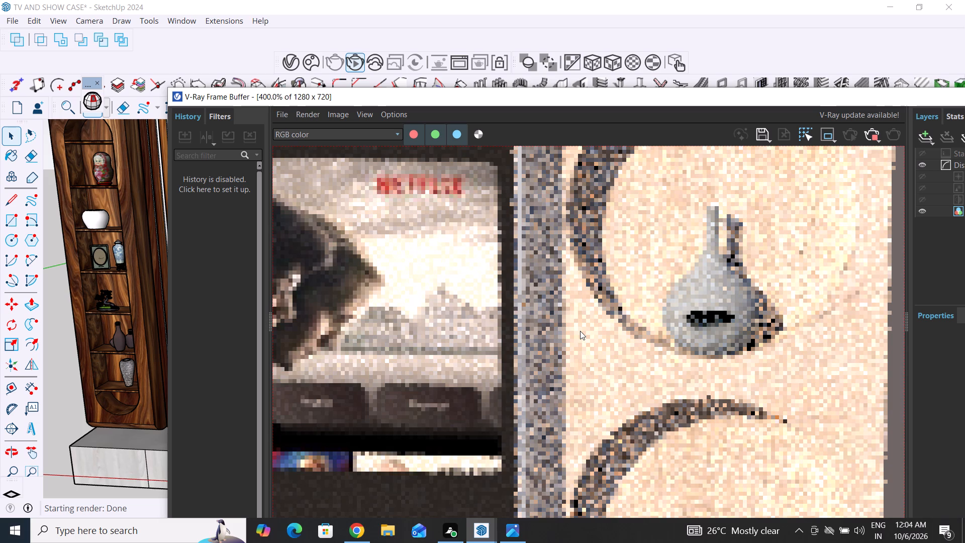
pyautogui.scroll(-1, 580, 331)
pyautogui.scroll(-1, 642, 356)
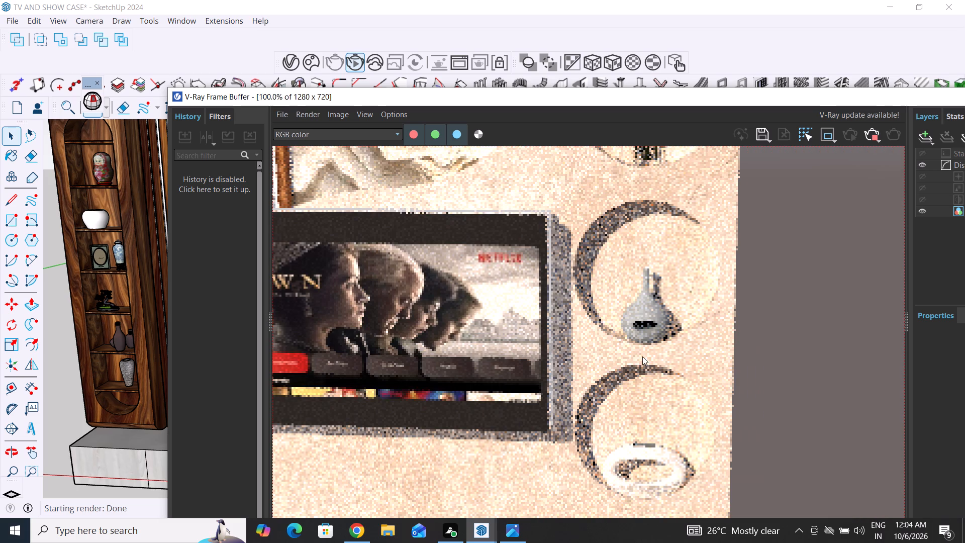
pyautogui.scroll(-1, 642, 356)
pyautogui.scroll(1, 489, 326)
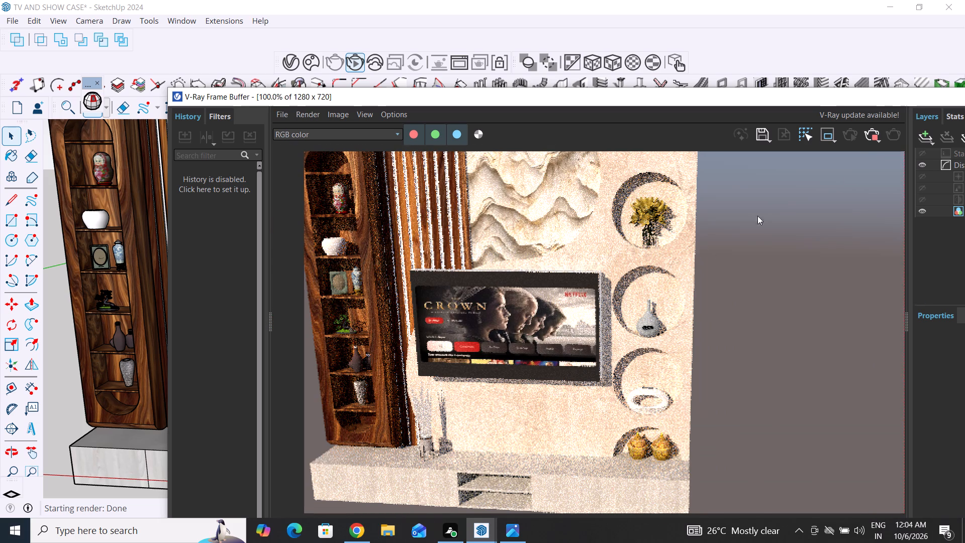
pyautogui.moveTo(894, 98); pyautogui.dragTo(686, 95)
pyautogui.click(845, 97)
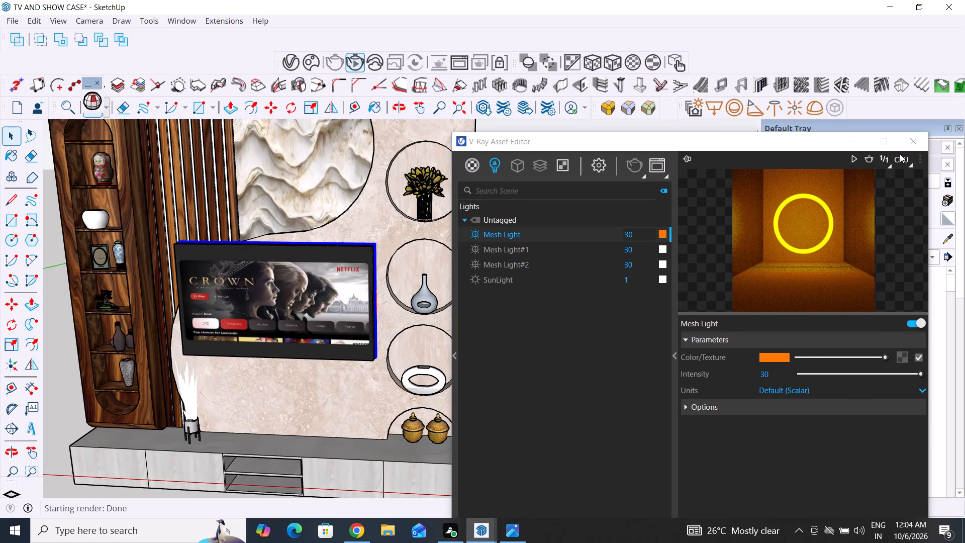
# Turn off the SunLight in the scene's light list.
pyautogui.moveTo(474, 278); pyautogui.dragTo(475, 284)
pyautogui.click(476, 279)
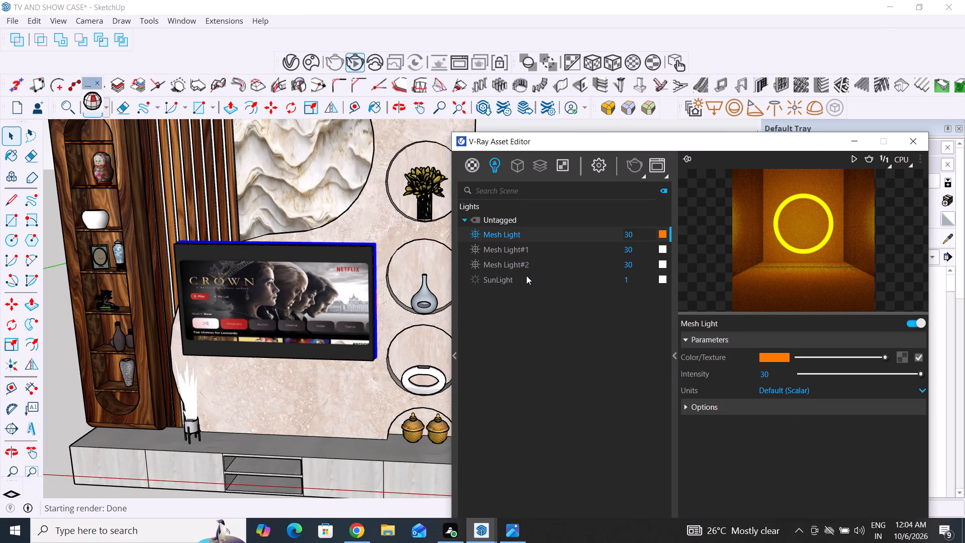
# Restart the interactive V-Ray render with the sun off and bring the frame buffer to the front.
pyautogui.click(646, 175)
pyautogui.click(641, 177)
pyautogui.click(643, 194)
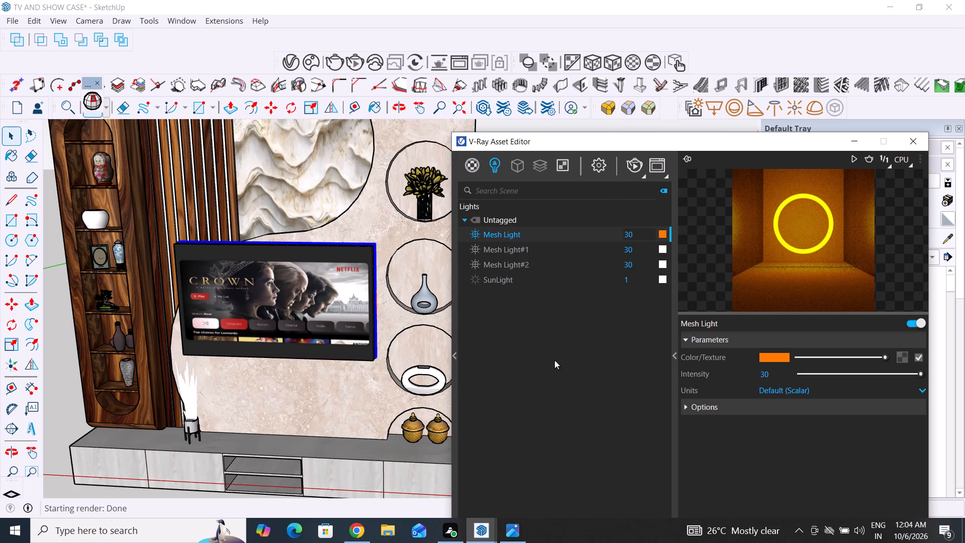
pyautogui.click(637, 167)
pyautogui.click(480, 535)
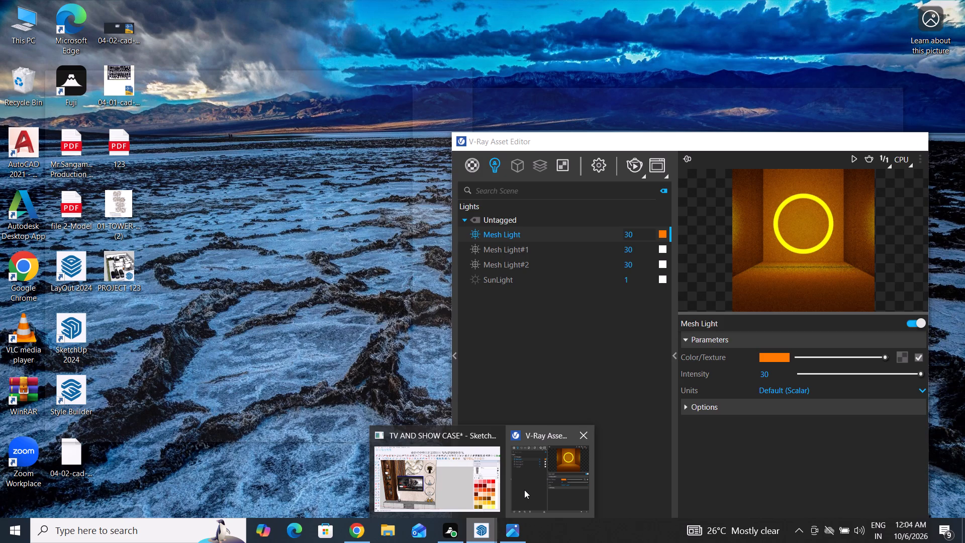
pyautogui.click(577, 339)
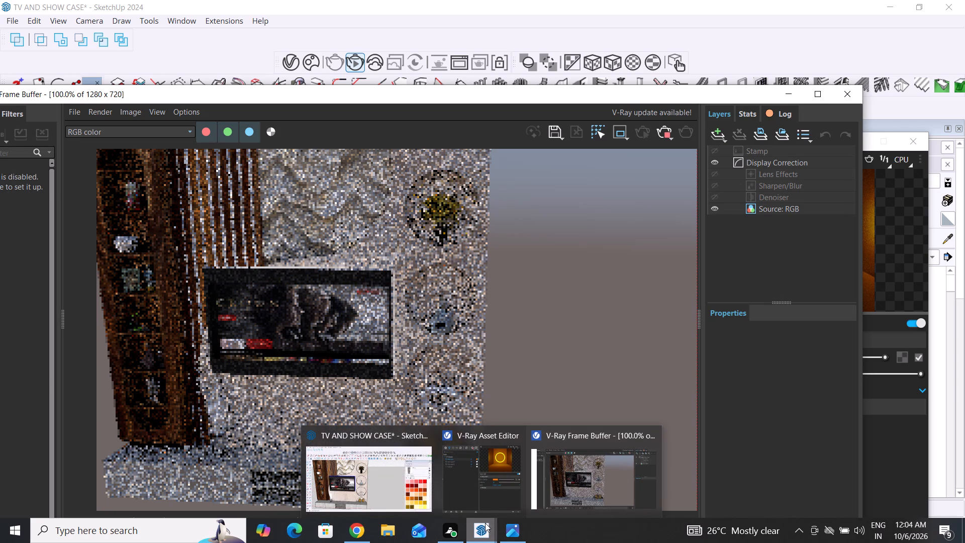
pyautogui.click(631, 483)
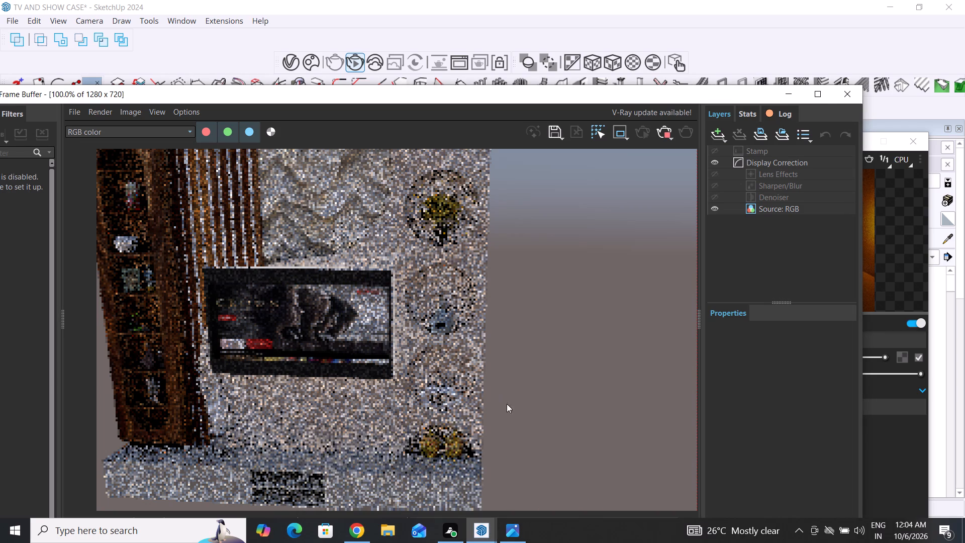
# Examine the sunless interactive render, checking the light around the television edges, the niches and the showcase shelves.
pyautogui.scroll(-6, 573, 406)
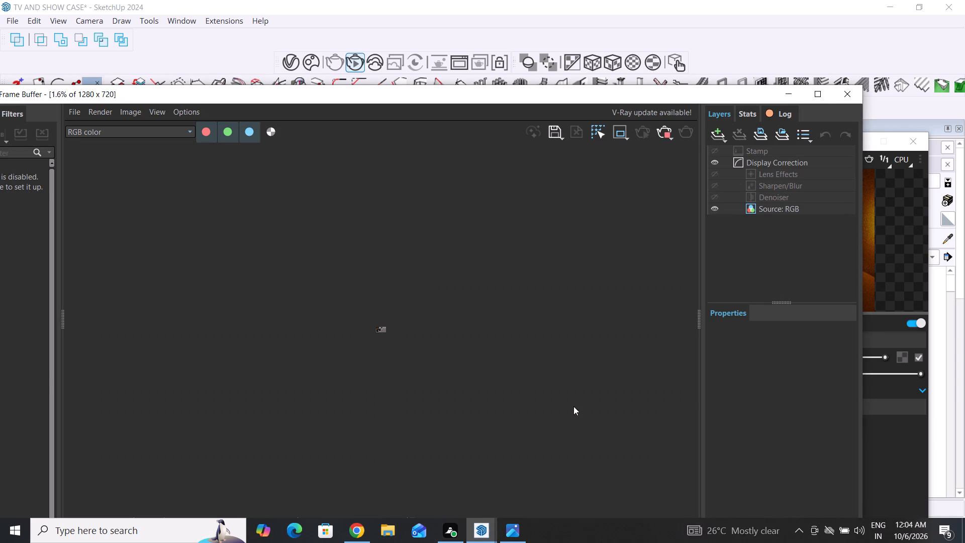
pyautogui.scroll(4, 393, 342)
pyautogui.scroll(1, 292, 332)
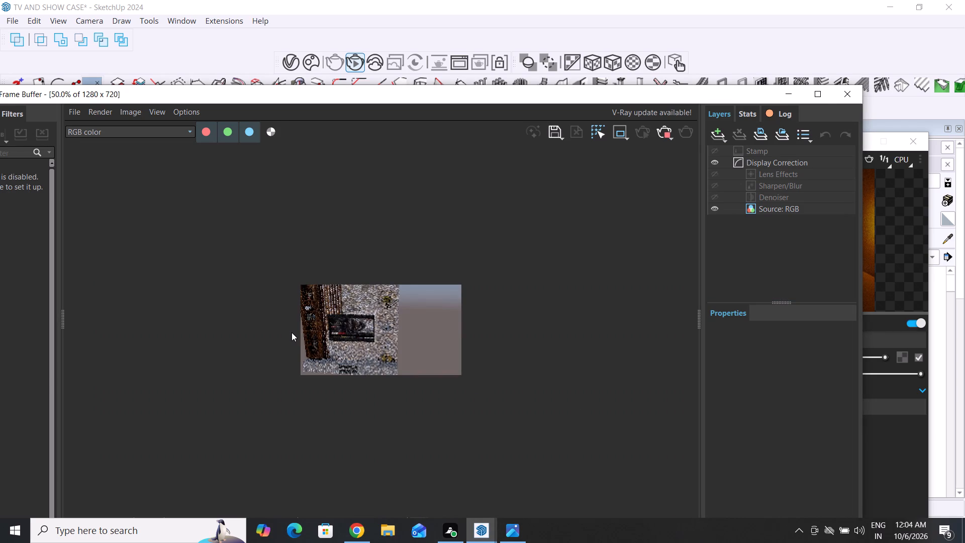
pyautogui.scroll(1, 292, 332)
pyautogui.scroll(-1, 521, 383)
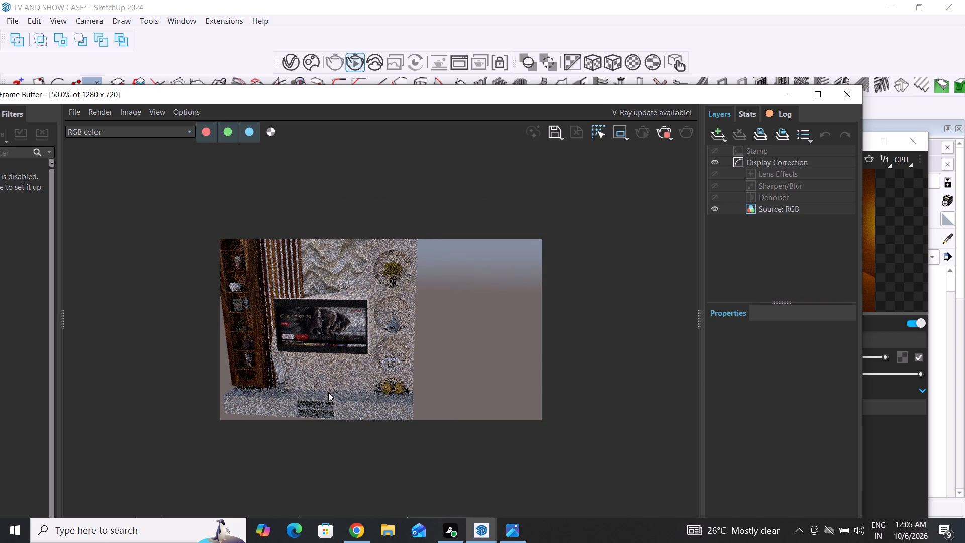
pyautogui.scroll(1, 191, 350)
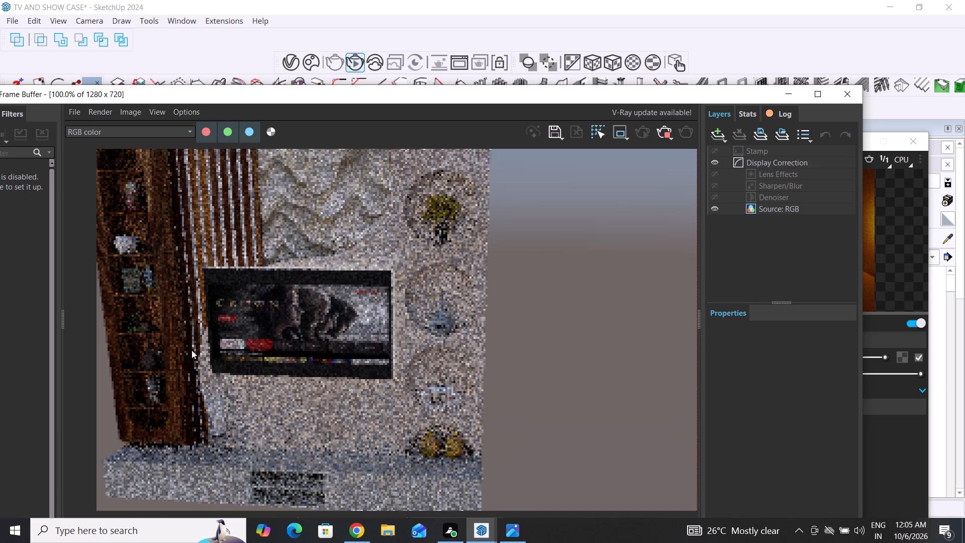
pyautogui.scroll(-1, 505, 382)
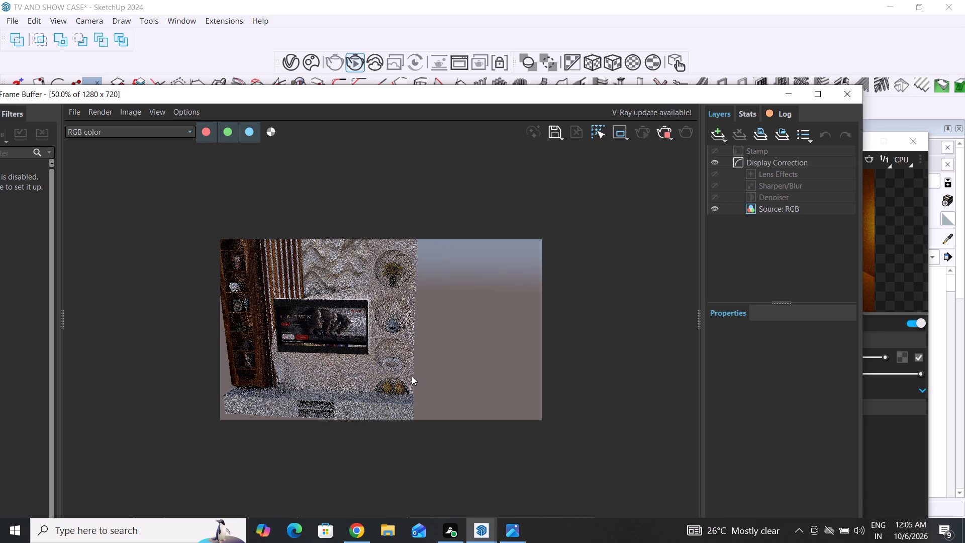
pyautogui.scroll(1, 410, 375)
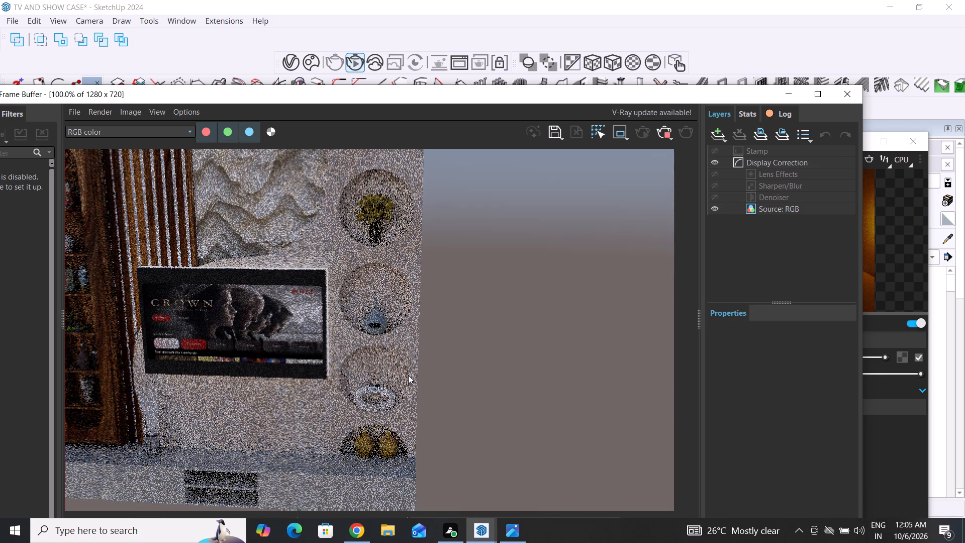
pyautogui.scroll(-1, 408, 375)
pyautogui.scroll(2, 305, 314)
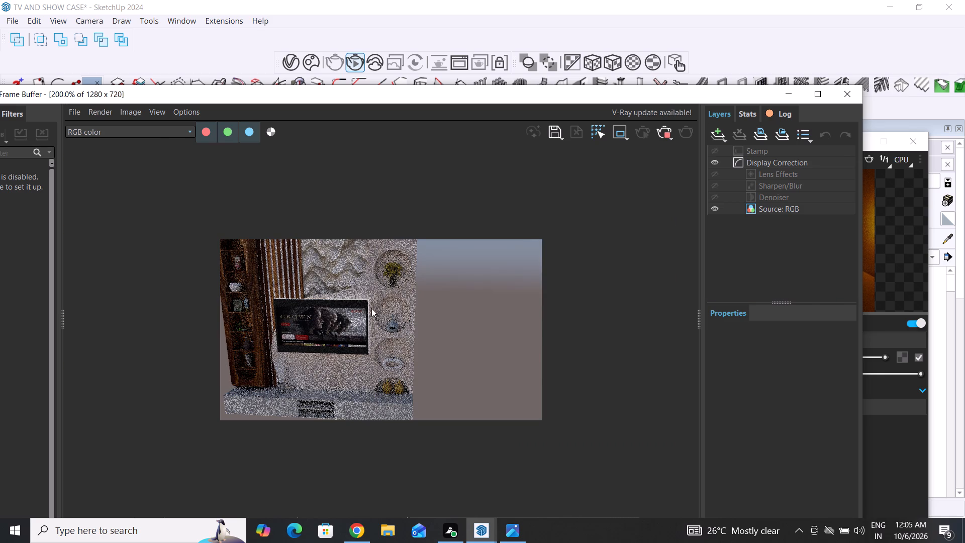
pyautogui.moveTo(374, 316); pyautogui.dragTo(419, 367, button='middle')
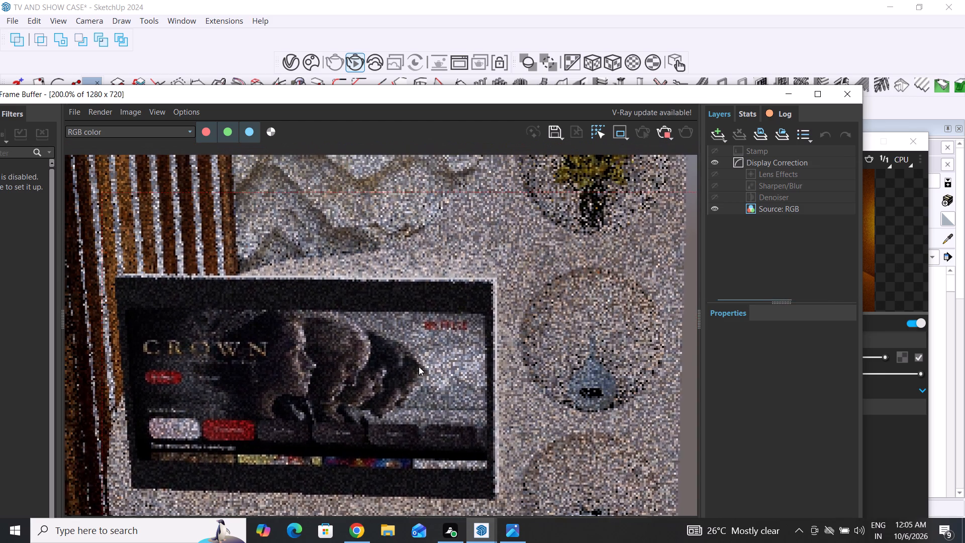
pyautogui.moveTo(419, 367); pyautogui.dragTo(557, 353, button='middle')
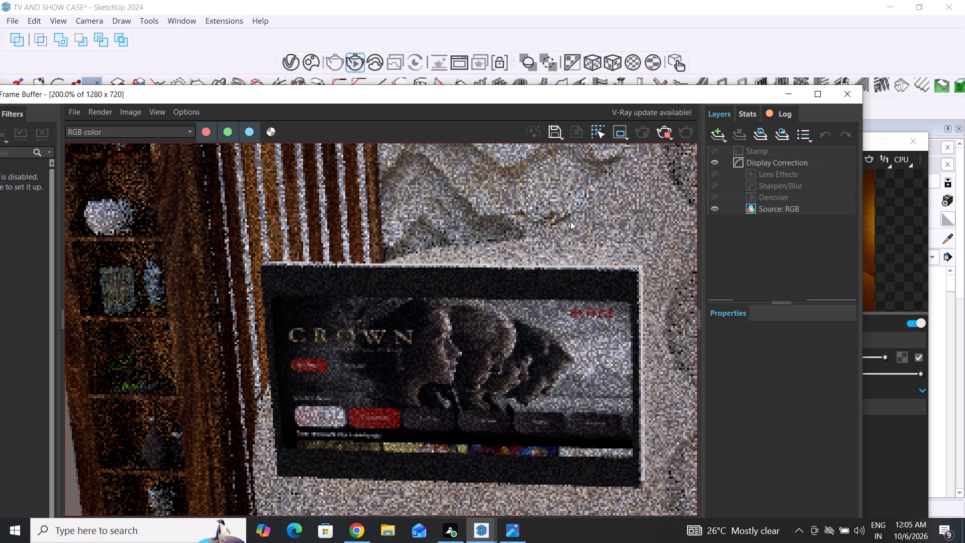
pyautogui.scroll(-2, 506, 369)
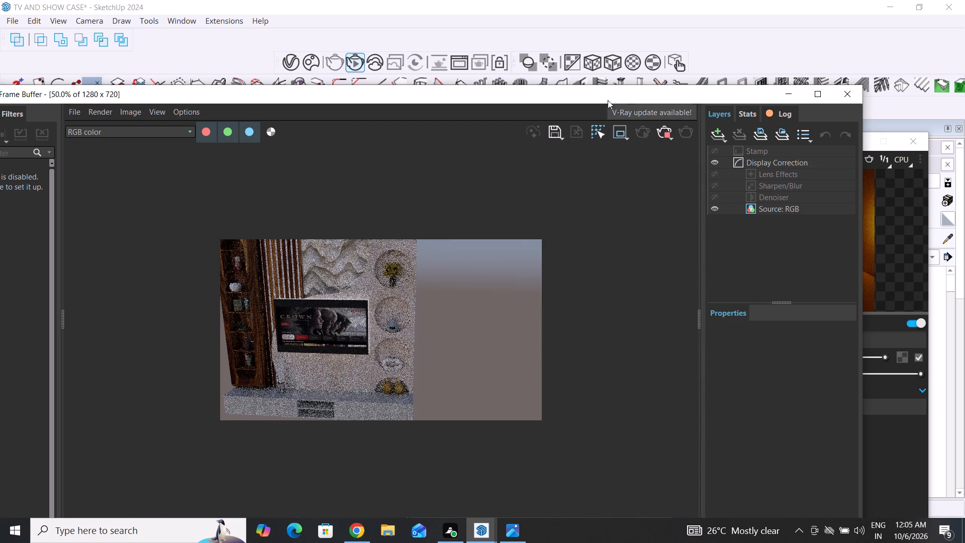
# Arrange the V-Ray frame buffer and the SketchUp model window side by side.
pyautogui.moveTo(608, 98); pyautogui.dragTo(964, 258)
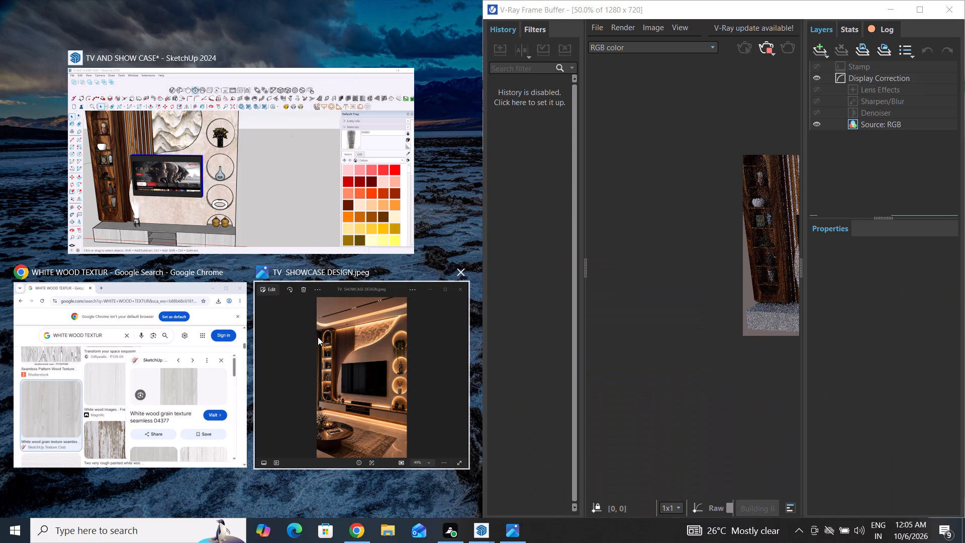
pyautogui.click(281, 199)
pyautogui.click(253, 346)
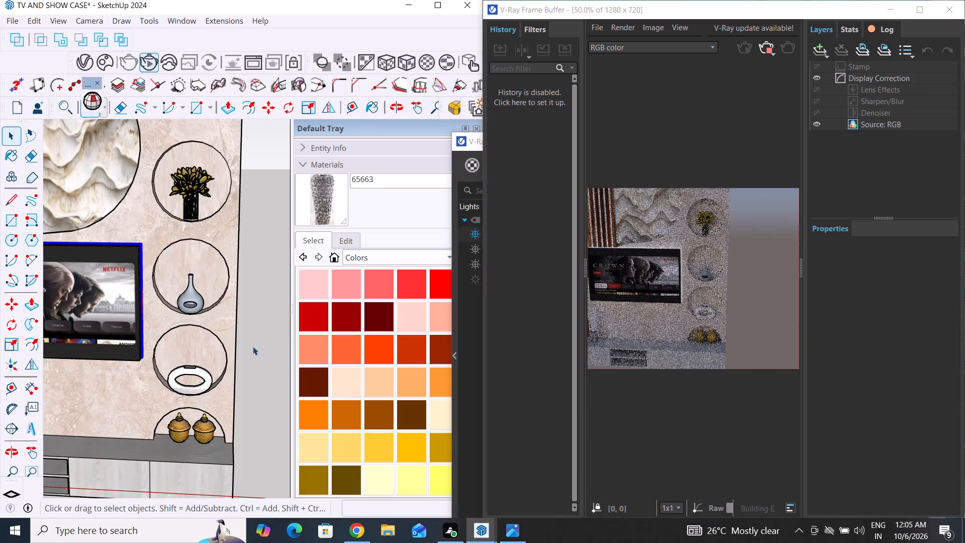
# Reframe the model to show the whole wall unit from the front, undocking the Default Tray from the viewport's edge.
pyautogui.scroll(-4, 273, 336)
pyautogui.moveTo(259, 373); pyautogui.dragTo(280, 319, button='middle')
pyautogui.scroll(-5, 254, 403)
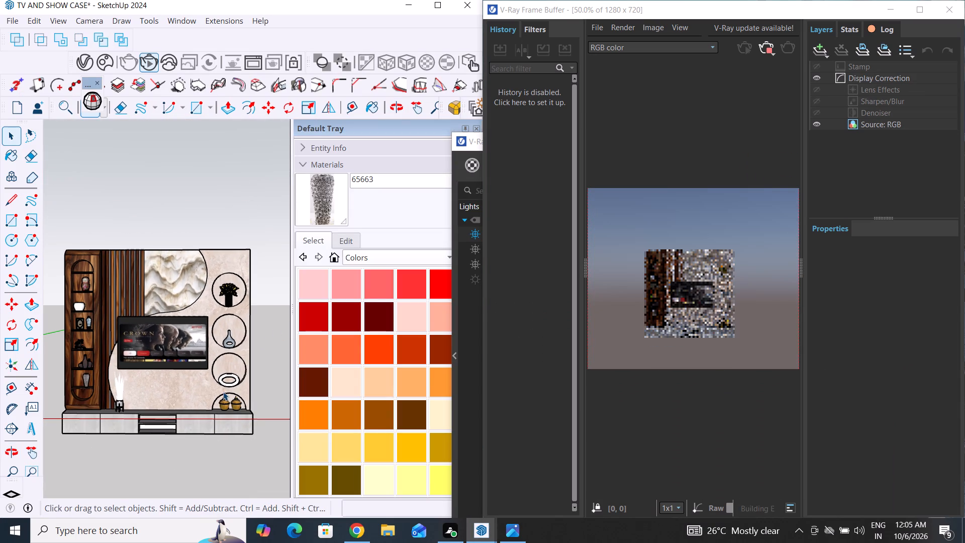
pyautogui.moveTo(391, 132); pyautogui.dragTo(335, 126)
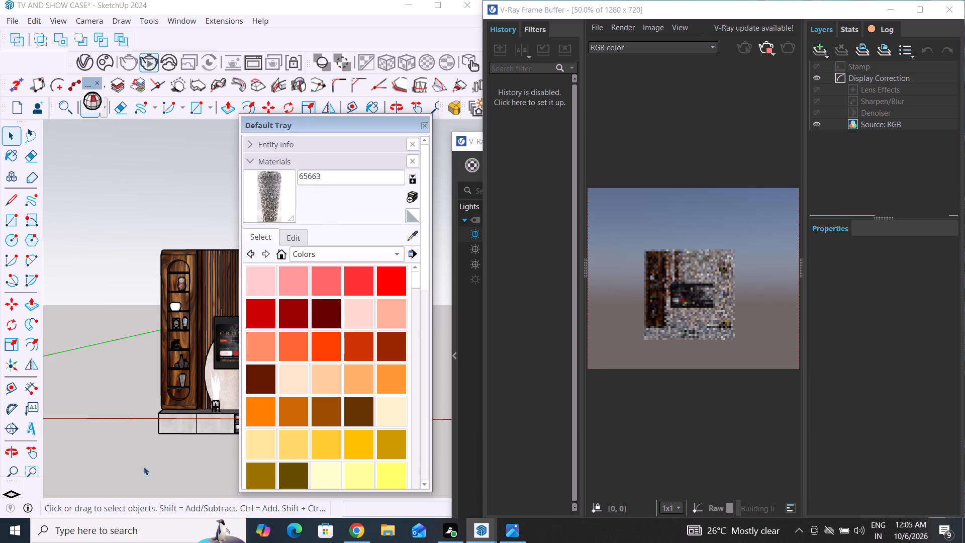
pyautogui.click(161, 480)
pyautogui.scroll(-7, 177, 452)
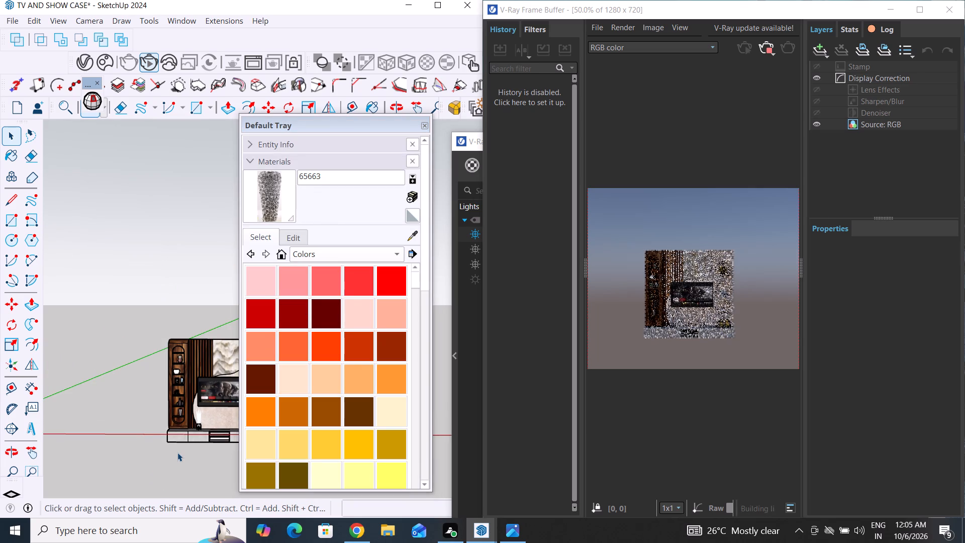
pyautogui.scroll(-5, 177, 452)
pyautogui.scroll(-4, 130, 430)
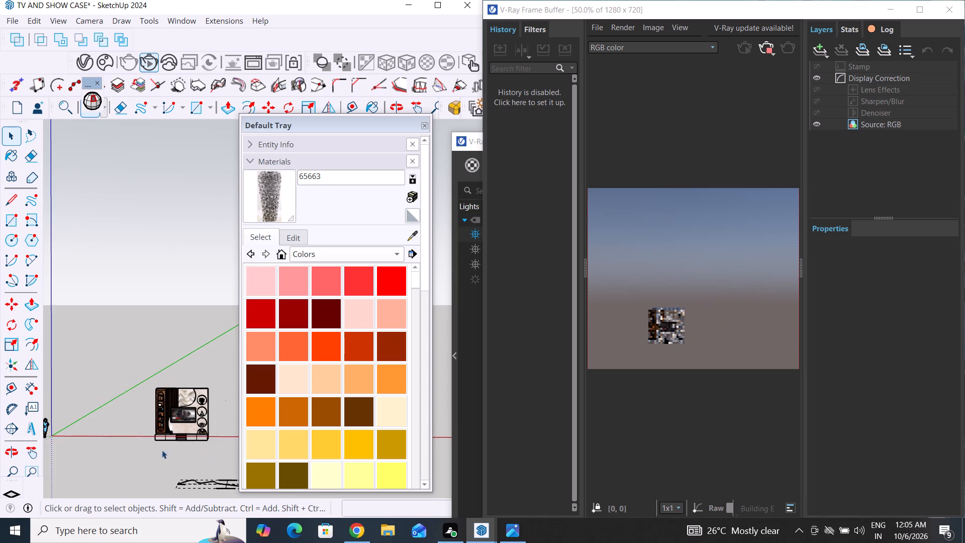
pyautogui.scroll(8, 180, 450)
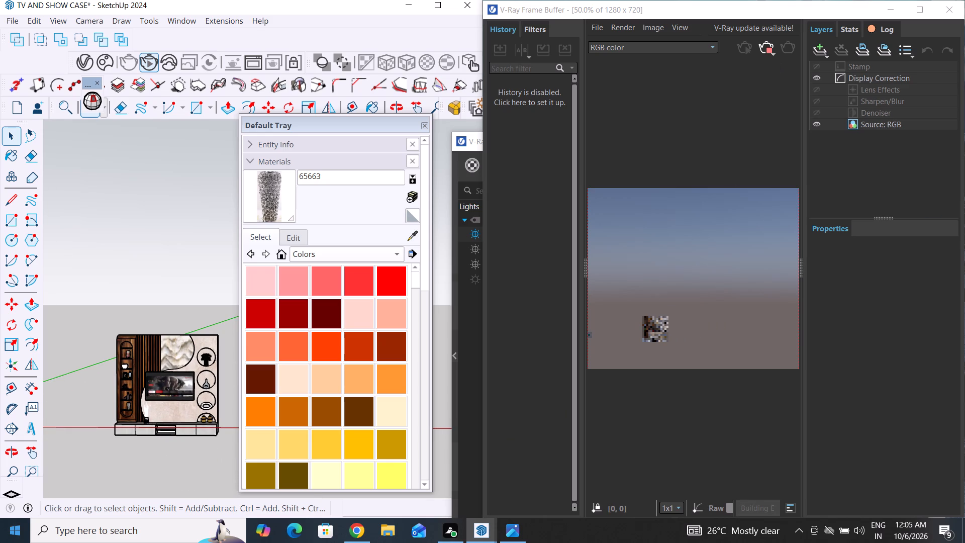
# Enlarge the V-Ray frame buffer to full screen and examine the wall unit, television edges, niches and showcase shelves in the render.
pyautogui.click(918, 8)
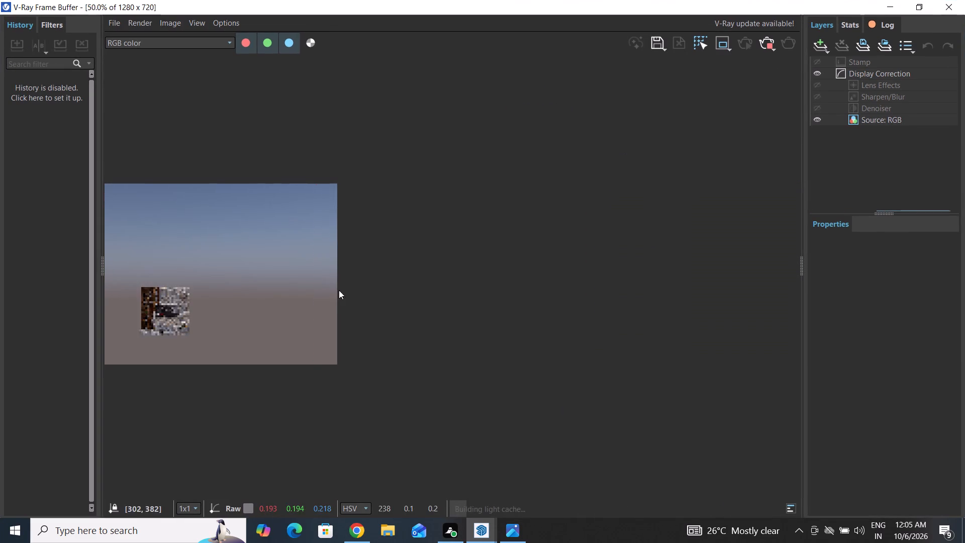
pyautogui.scroll(-3, 339, 290)
pyautogui.scroll(5, 454, 284)
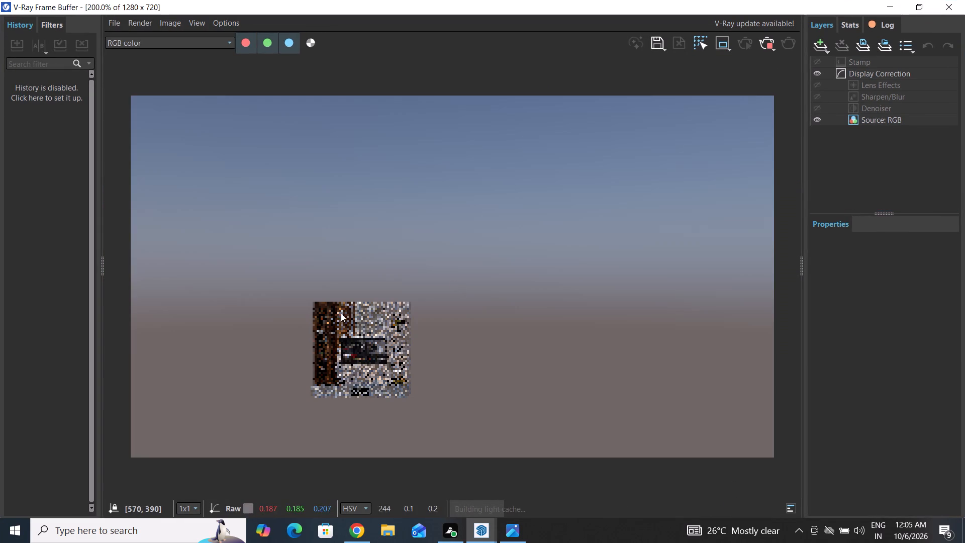
pyautogui.scroll(3, 346, 401)
pyautogui.scroll(-3, 340, 393)
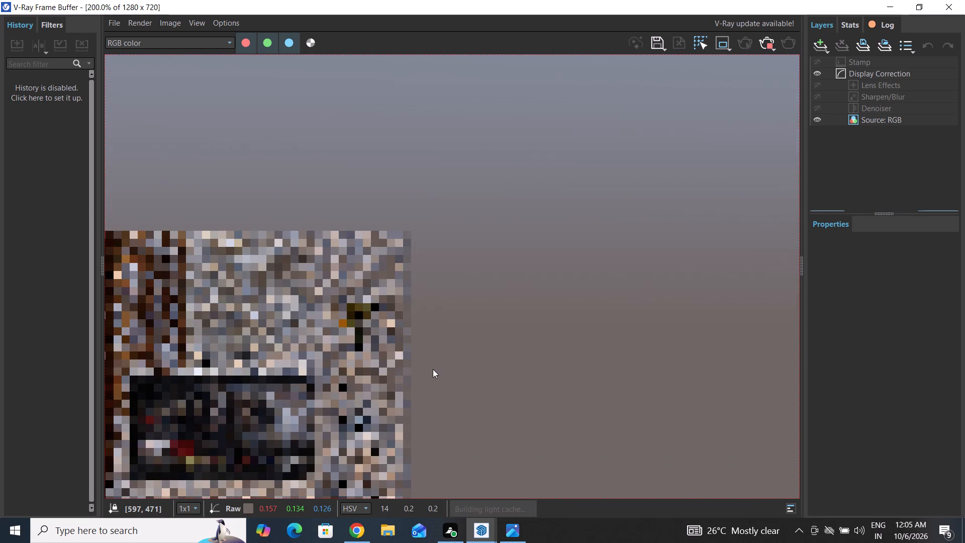
pyautogui.scroll(-1, 433, 367)
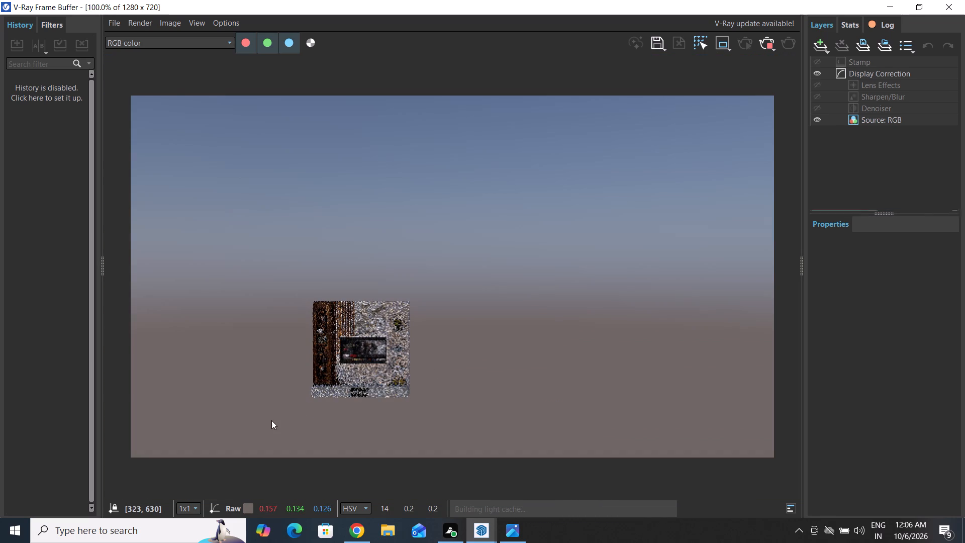
pyautogui.scroll(1, 271, 420)
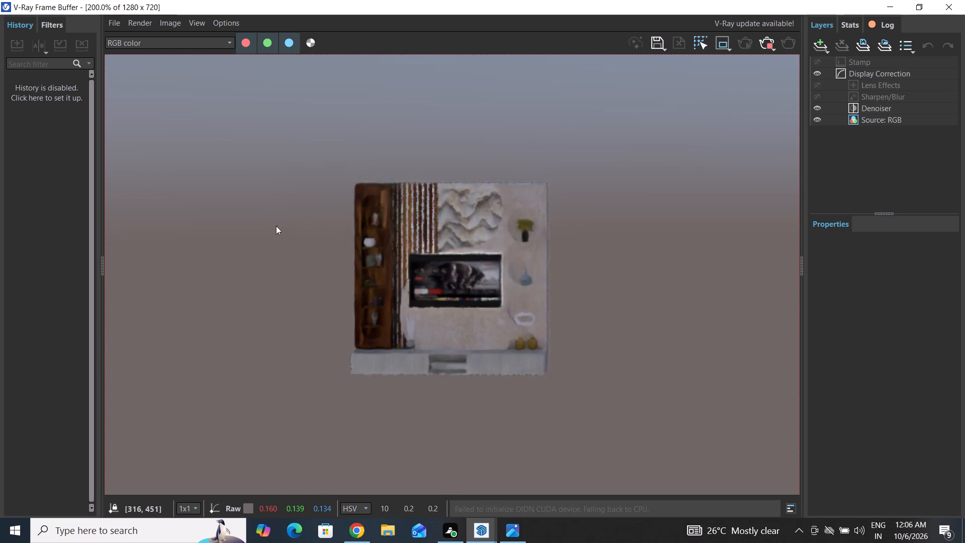
pyautogui.scroll(3, 514, 290)
pyautogui.scroll(-2, 543, 295)
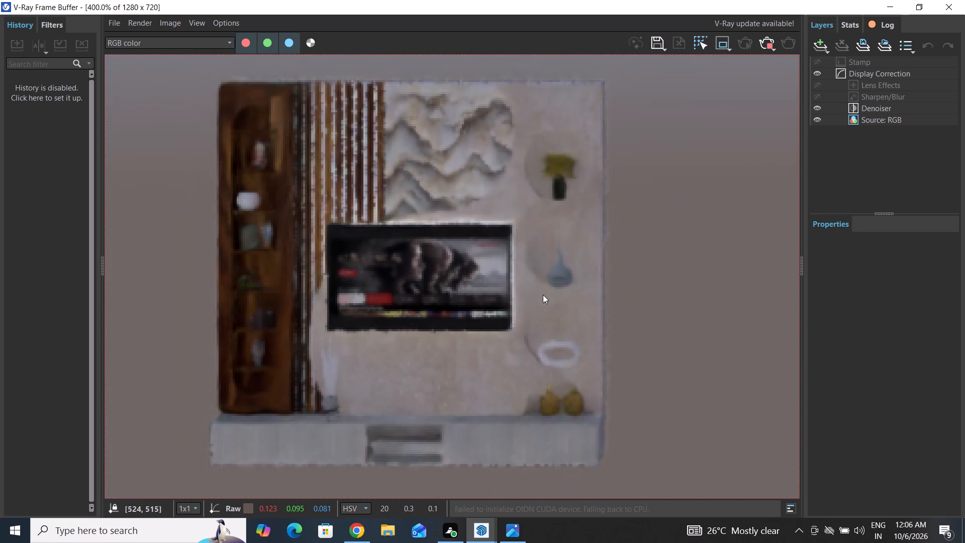
pyautogui.moveTo(431, 301); pyautogui.dragTo(510, 318, button='middle')
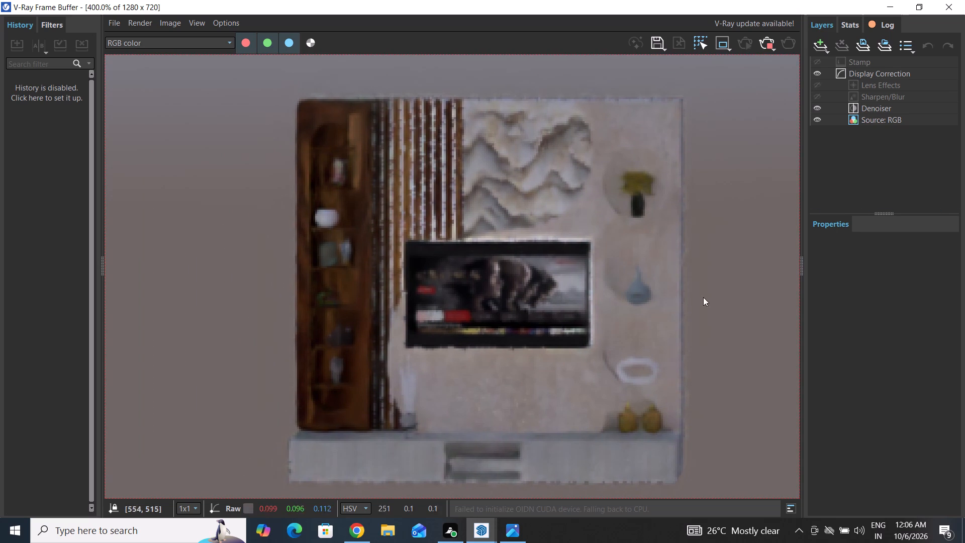
pyautogui.click(726, 232)
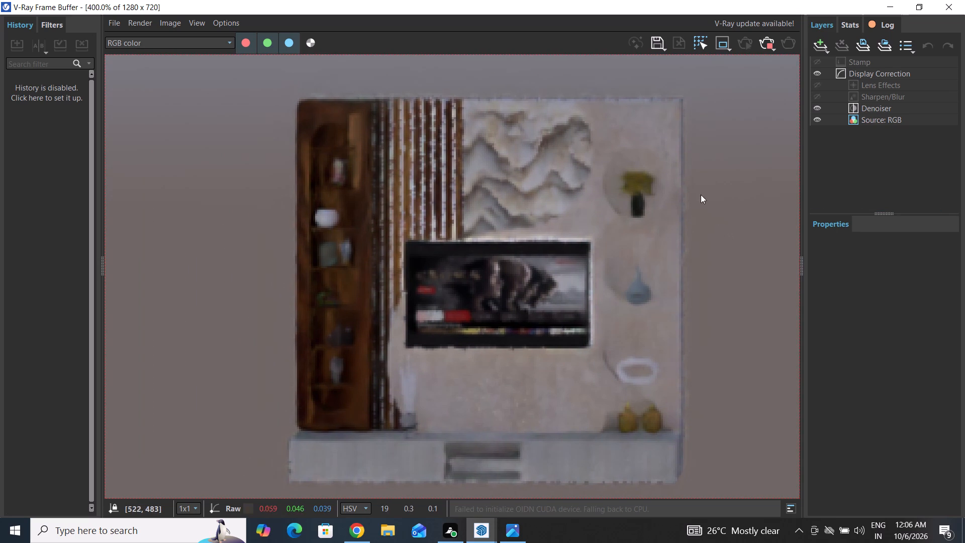
# Stop the running render and shrink the V-Ray frame buffer to a floating window beside the Asset Editor.
pyautogui.click(766, 41)
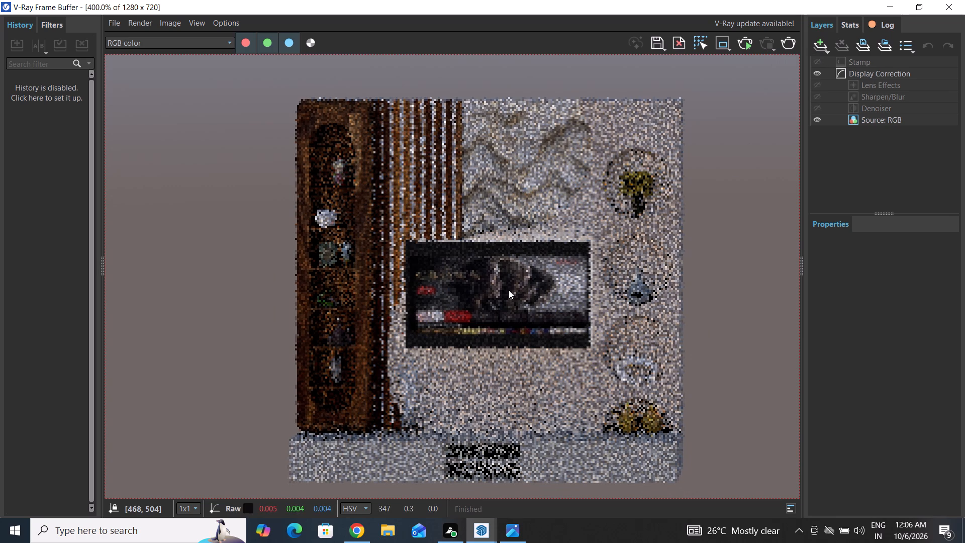
pyautogui.scroll(-1, 509, 290)
pyautogui.scroll(1, 524, 393)
pyautogui.scroll(-1, 524, 393)
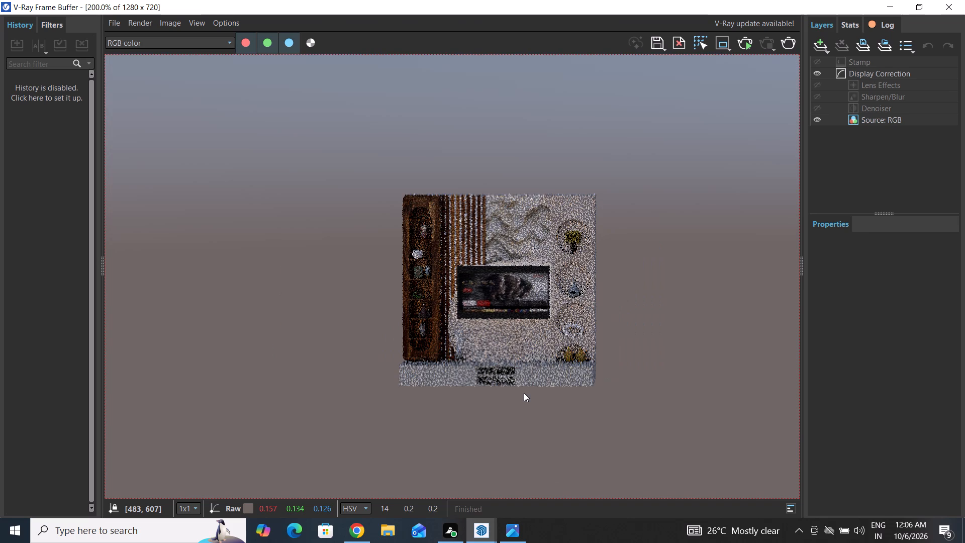
pyautogui.click(921, 10)
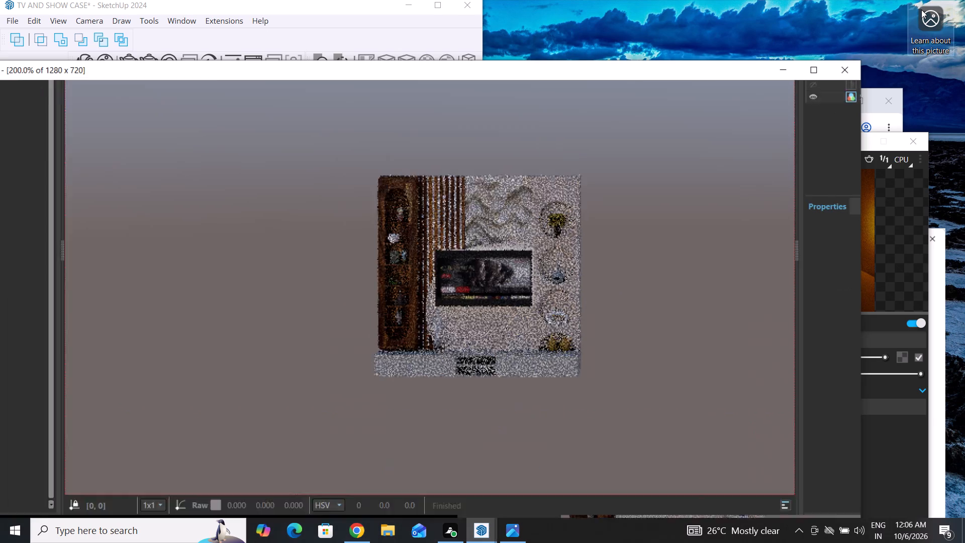
pyautogui.moveTo(667, 100); pyautogui.dragTo(661, 93)
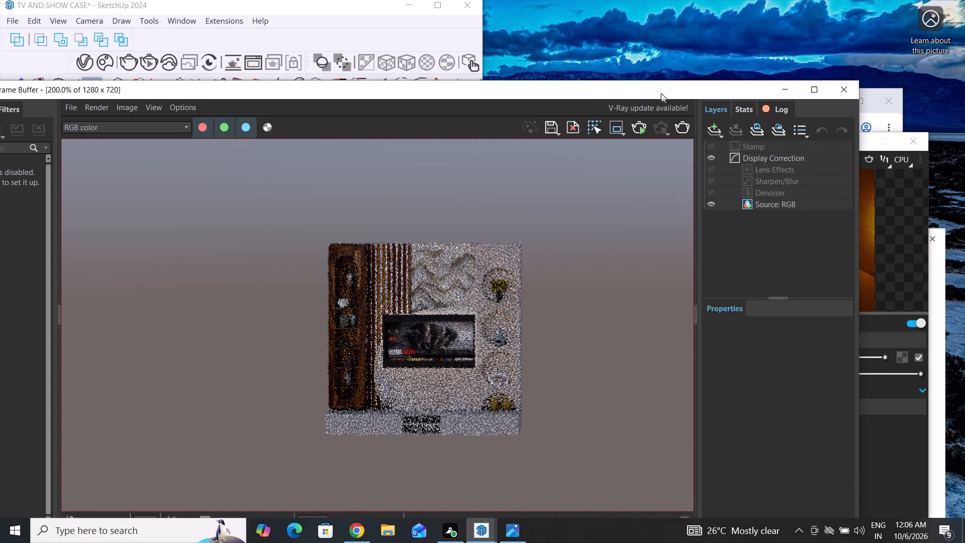
pyautogui.moveTo(661, 93); pyautogui.dragTo(617, 61)
# Switch the SunLight back on in the V-Ray Asset Editor.
pyautogui.click(823, 146)
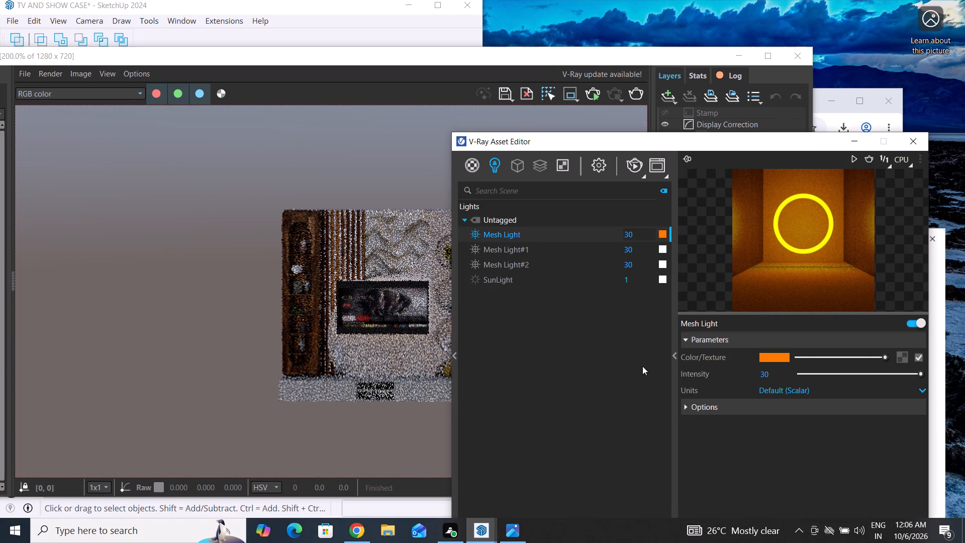
pyautogui.click(476, 283)
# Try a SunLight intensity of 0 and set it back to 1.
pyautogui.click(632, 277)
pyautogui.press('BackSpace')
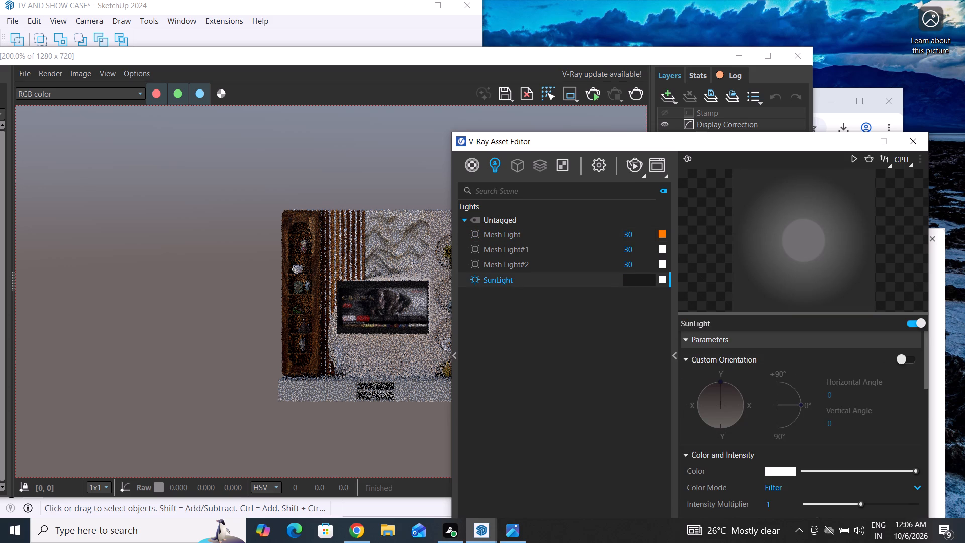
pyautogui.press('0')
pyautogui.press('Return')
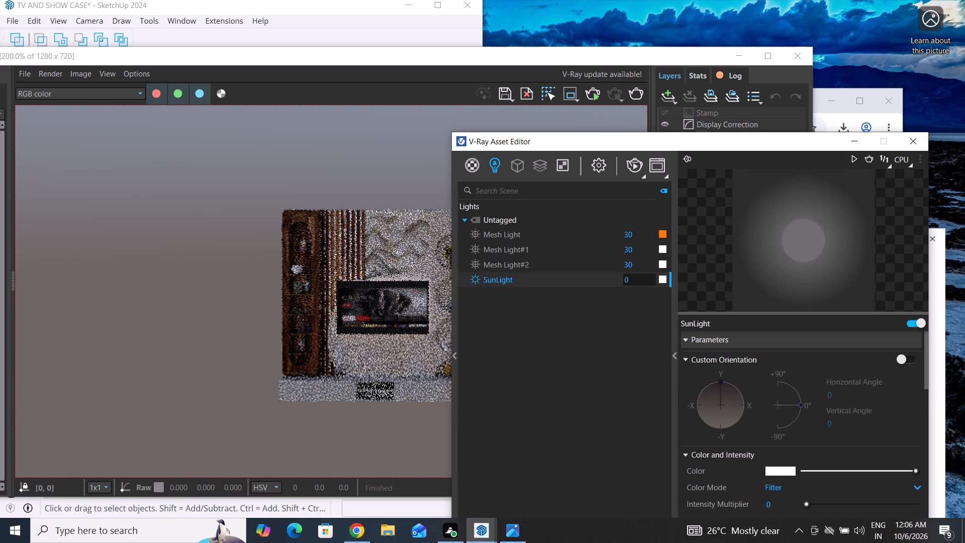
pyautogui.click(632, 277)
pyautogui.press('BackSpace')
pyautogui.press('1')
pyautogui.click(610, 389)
# Look over the stopped render of the wall unit once more and close the V-Ray frame buffer.
pyautogui.click(388, 454)
pyautogui.scroll(-2, 419, 414)
pyautogui.scroll(1, 419, 414)
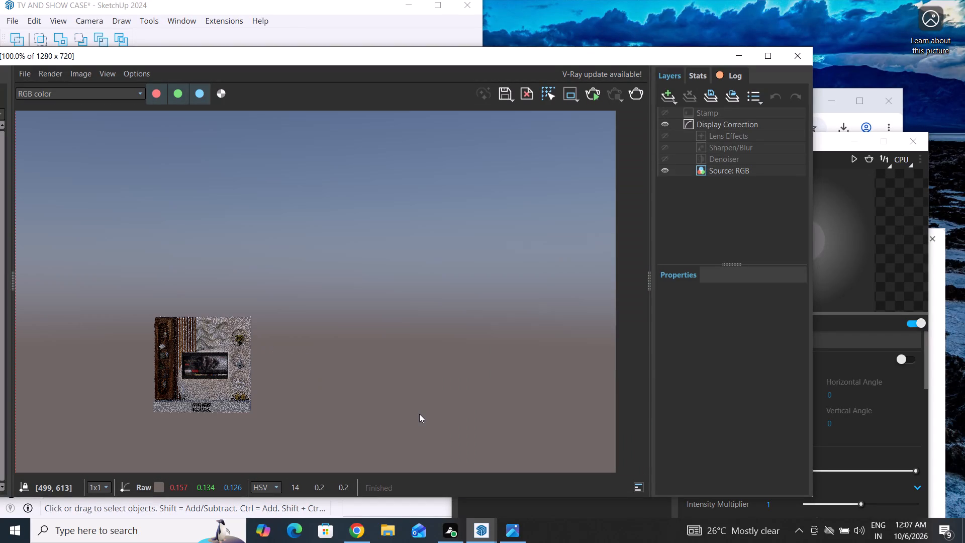
pyautogui.scroll(2, 87, 413)
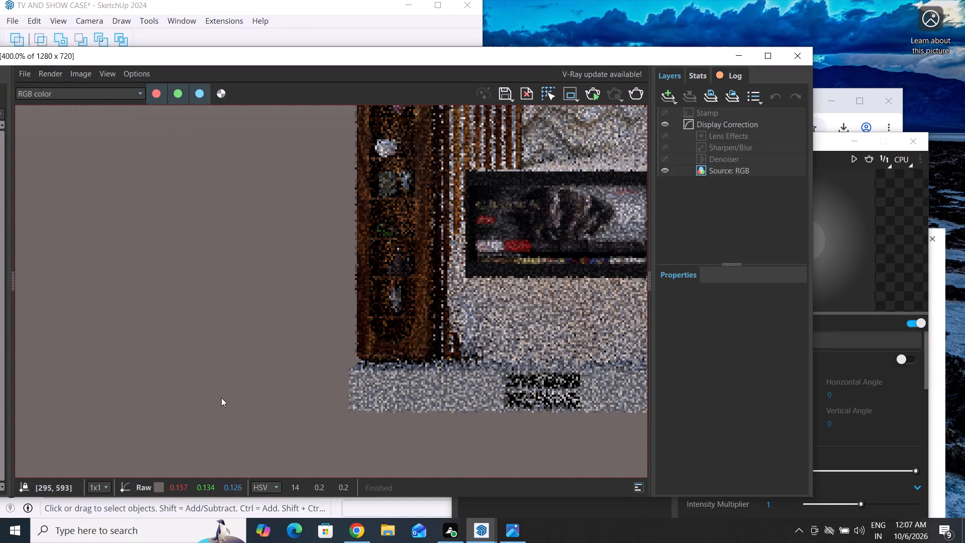
pyautogui.scroll(-1, 221, 398)
pyautogui.click(799, 61)
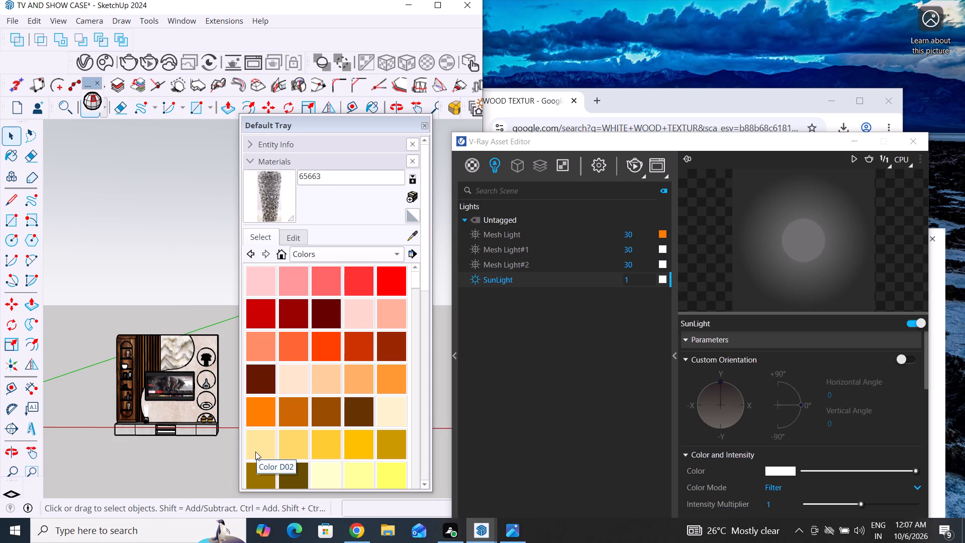
# Close the Default Tray and delete the stray flat rectangular object lying on the ground in front of the wall unit.
pyautogui.click(132, 293)
pyautogui.scroll(-2, 154, 277)
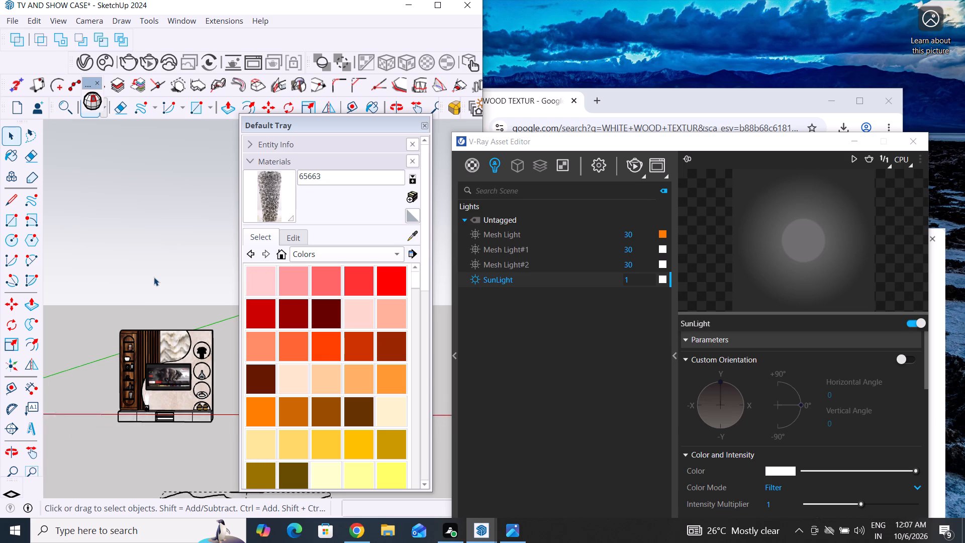
pyautogui.scroll(-4, 154, 277)
pyautogui.moveTo(155, 409); pyautogui.dragTo(170, 455, button='middle')
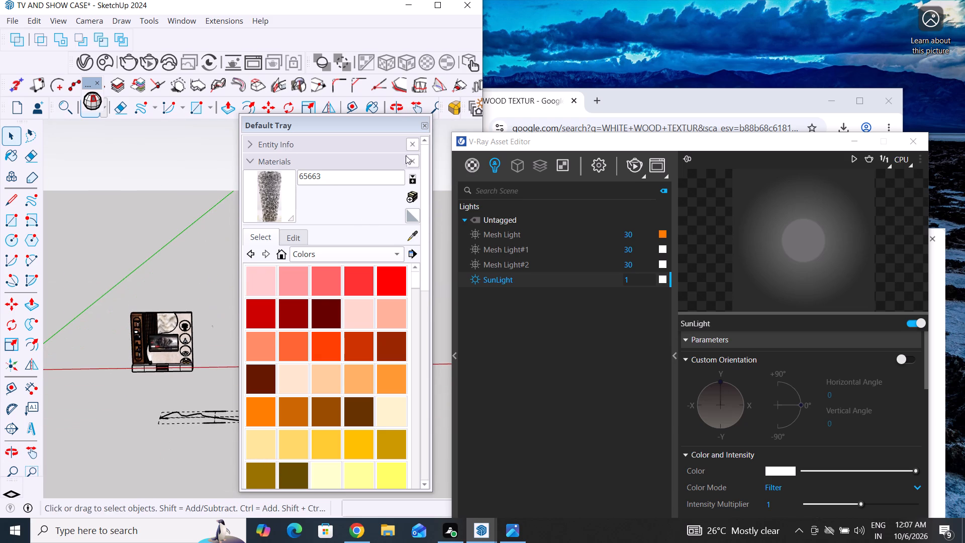
pyautogui.click(425, 126)
pyautogui.moveTo(311, 402); pyautogui.dragTo(289, 479, button='middle')
pyautogui.moveTo(295, 382); pyautogui.dragTo(143, 426)
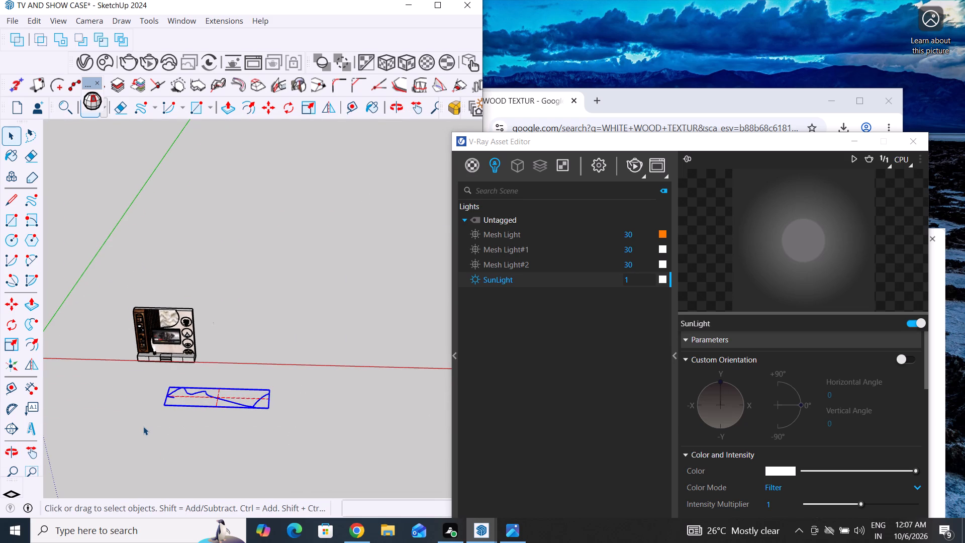
pyautogui.press('Delete')
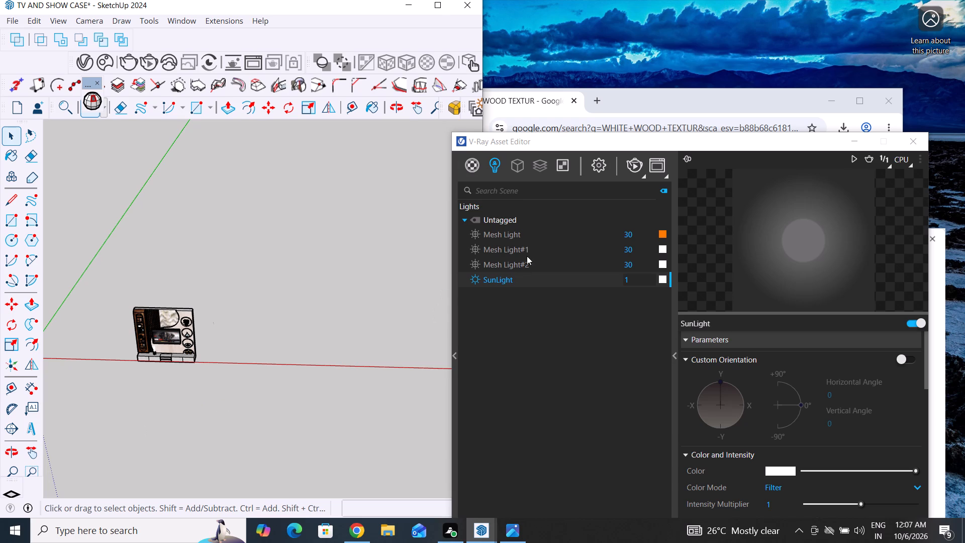
# Look through the settings of Mesh Light, Mesh Light#1 and Mesh Light#2 in the V-Ray Asset Editor.
pyautogui.click(531, 234)
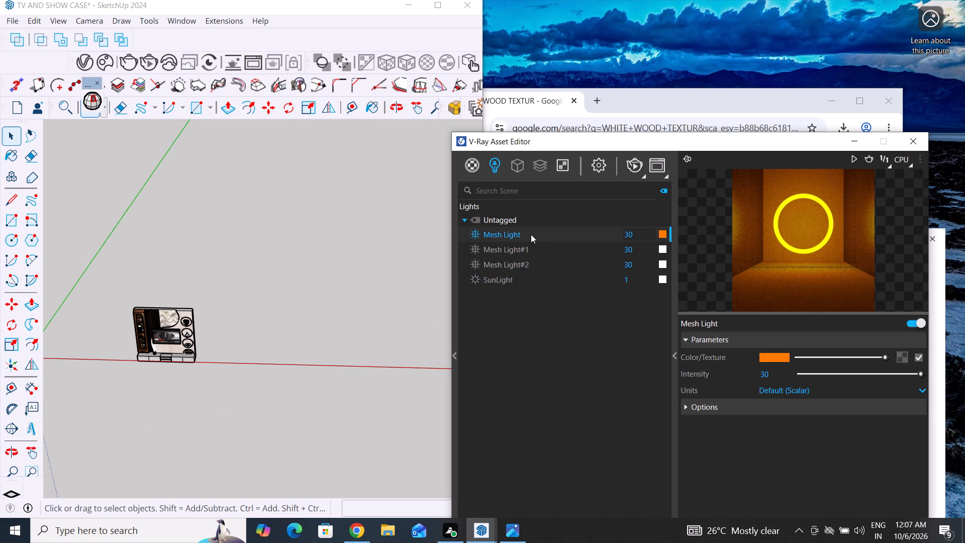
pyautogui.click(541, 249)
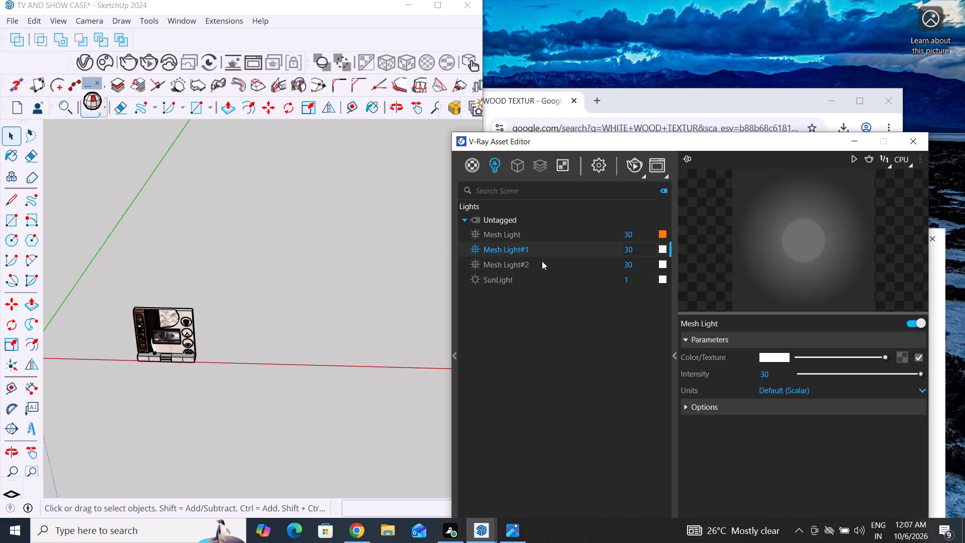
pyautogui.click(543, 272)
pyautogui.click(532, 262)
pyautogui.click(530, 249)
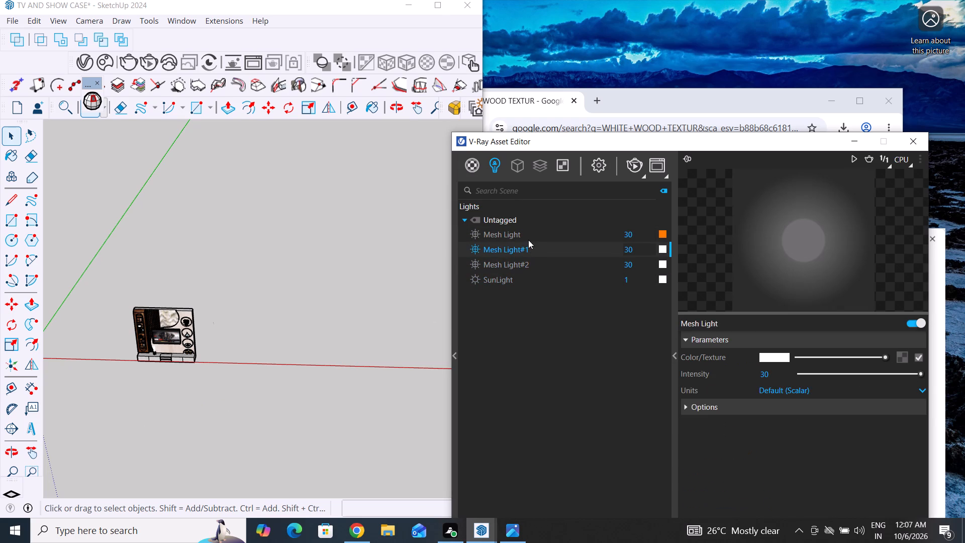
pyautogui.click(528, 236)
# Locate and select the light strip behind the television, checking it against the orange Mesh Light entry.
pyautogui.scroll(12, 148, 357)
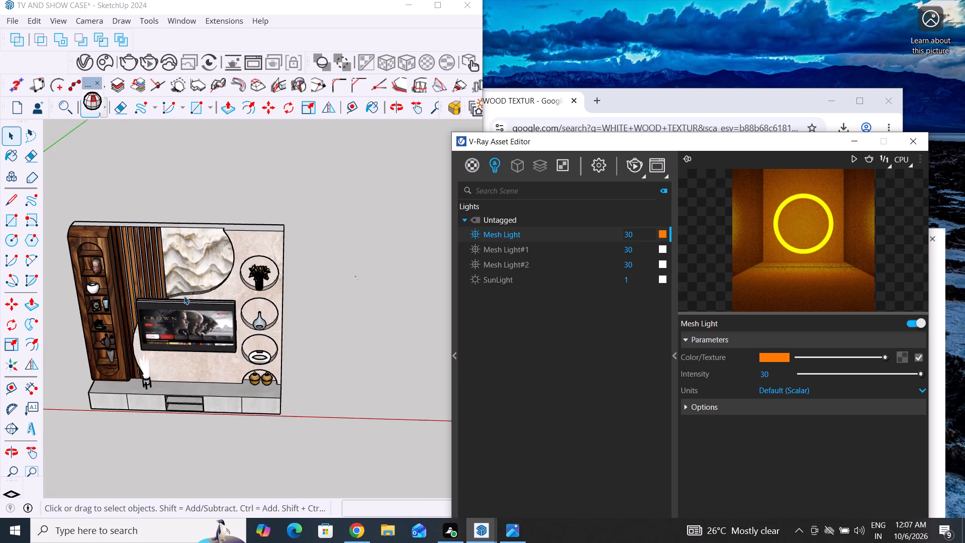
pyautogui.moveTo(210, 313); pyautogui.dragTo(208, 449, button='middle')
pyautogui.scroll(6, 208, 449)
pyautogui.moveTo(231, 307); pyautogui.dragTo(226, 360, button='middle')
pyautogui.scroll(4, 219, 308)
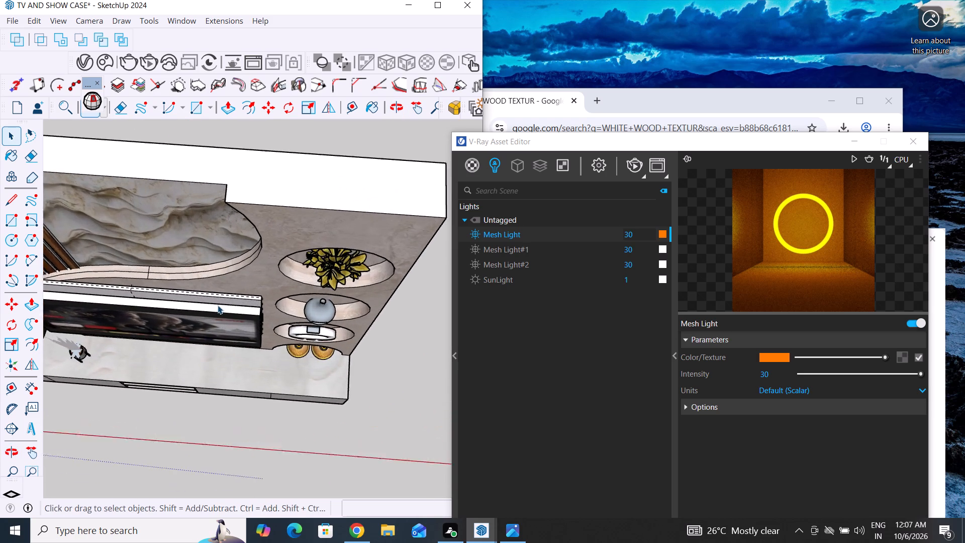
pyautogui.click(231, 294)
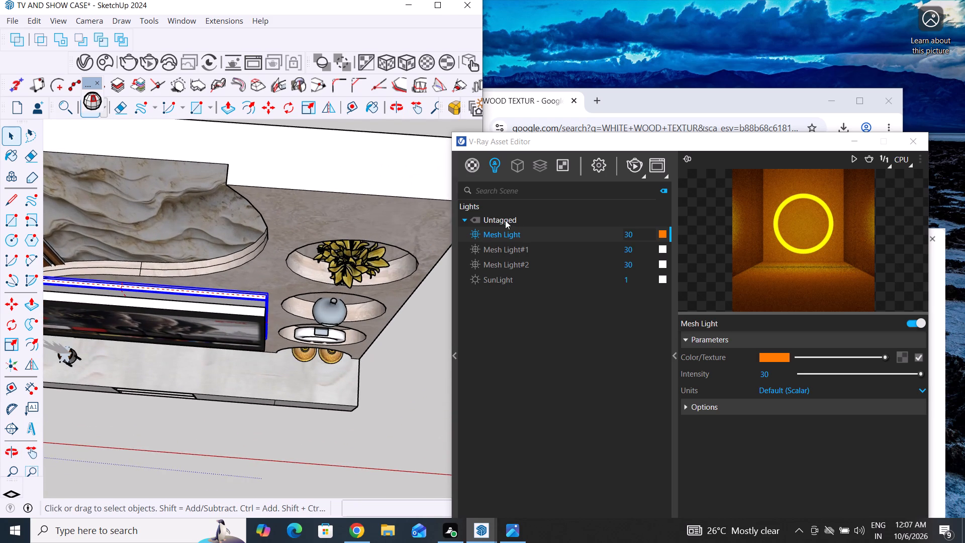
pyautogui.rightClick(508, 231)
pyautogui.click(542, 258)
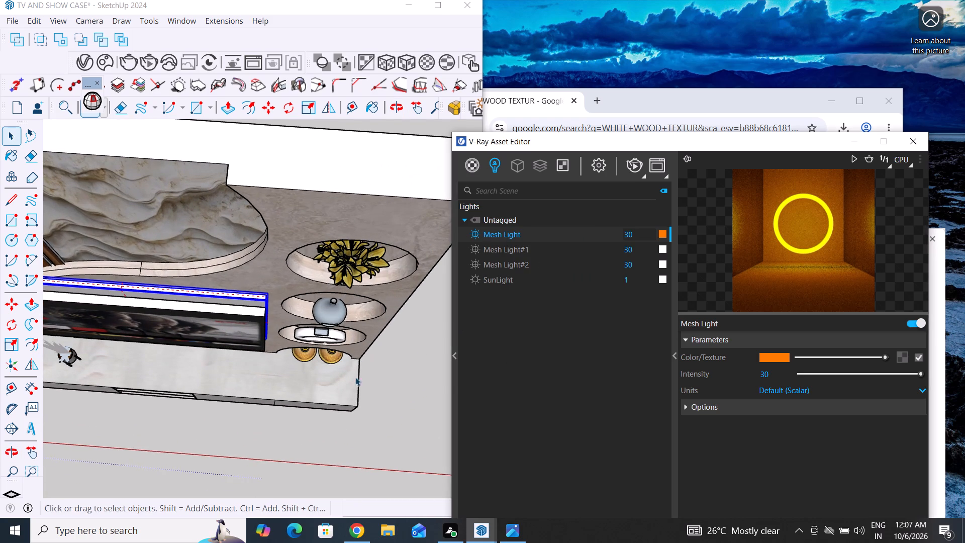
# Deselect the strip, reframe the whole wall unit from the front and start a new V-Ray render with the sun on.
pyautogui.click(397, 418)
pyautogui.moveTo(380, 428); pyautogui.dragTo(414, 229, button='middle')
pyautogui.scroll(-10, 328, 345)
pyautogui.moveTo(327, 414); pyautogui.dragTo(297, 324, button='middle')
pyautogui.click(636, 164)
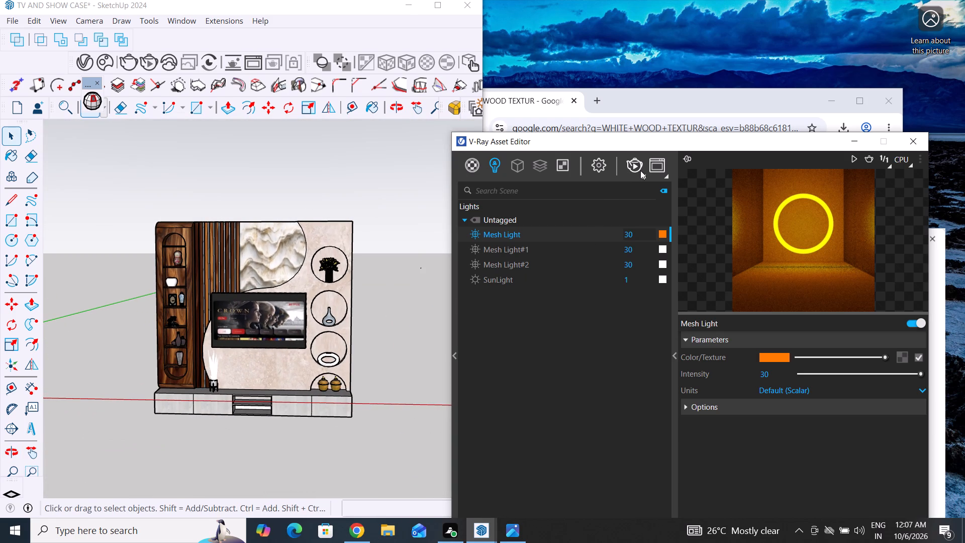
pyautogui.click(643, 174)
pyautogui.click(638, 195)
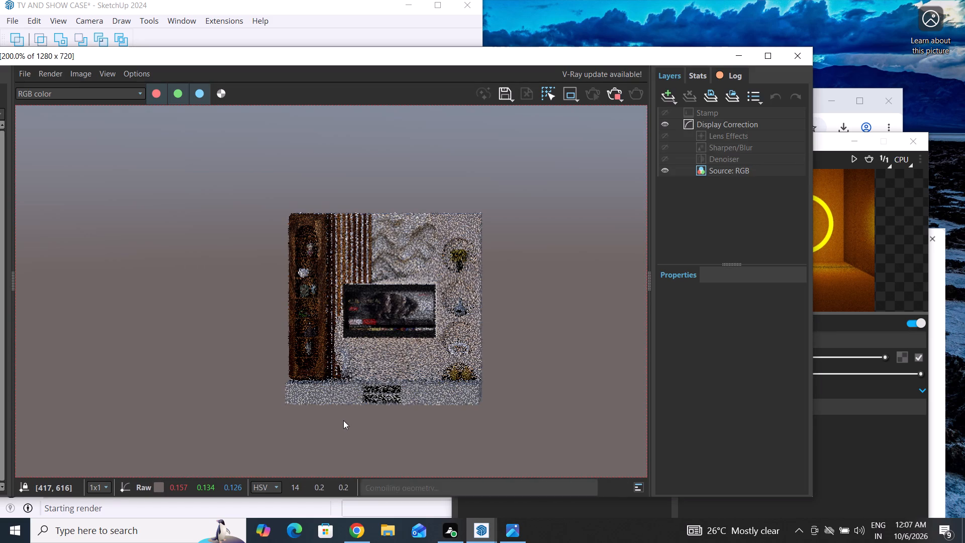
pyautogui.scroll(1, 343, 420)
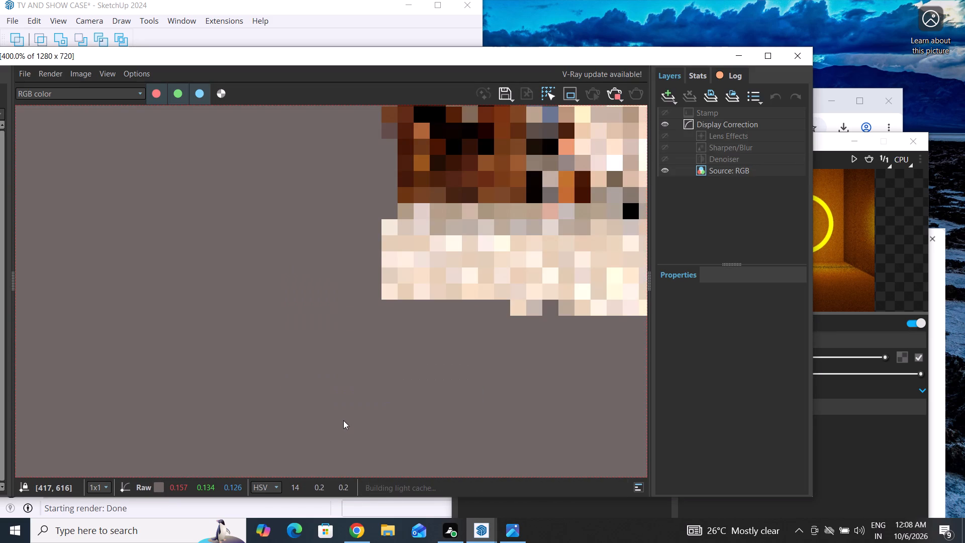
# Follow the sun-lit V-Ray render as it refines, examining the television surround and niches up close, with the Asset Editor moved aside.
pyautogui.scroll(-3, 343, 420)
pyautogui.scroll(1, 343, 420)
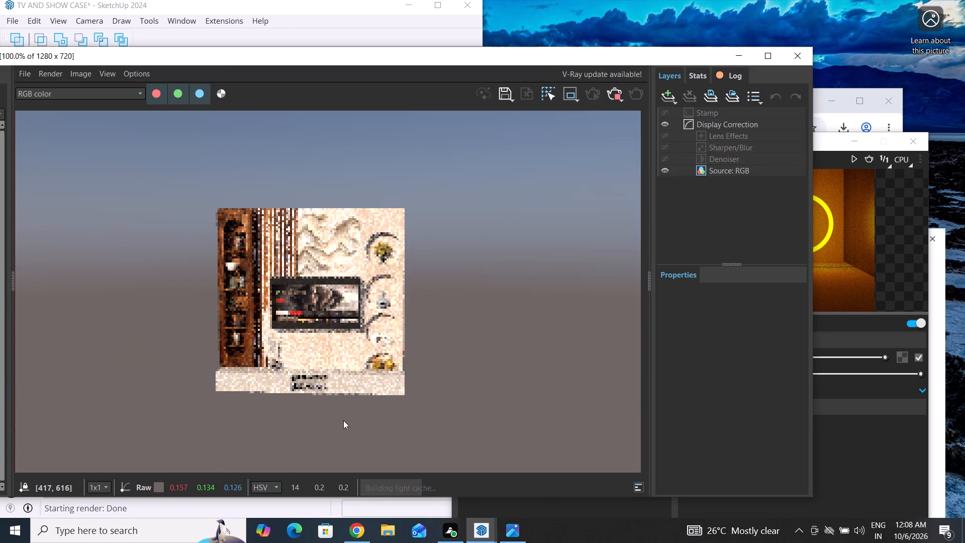
pyautogui.click(880, 426)
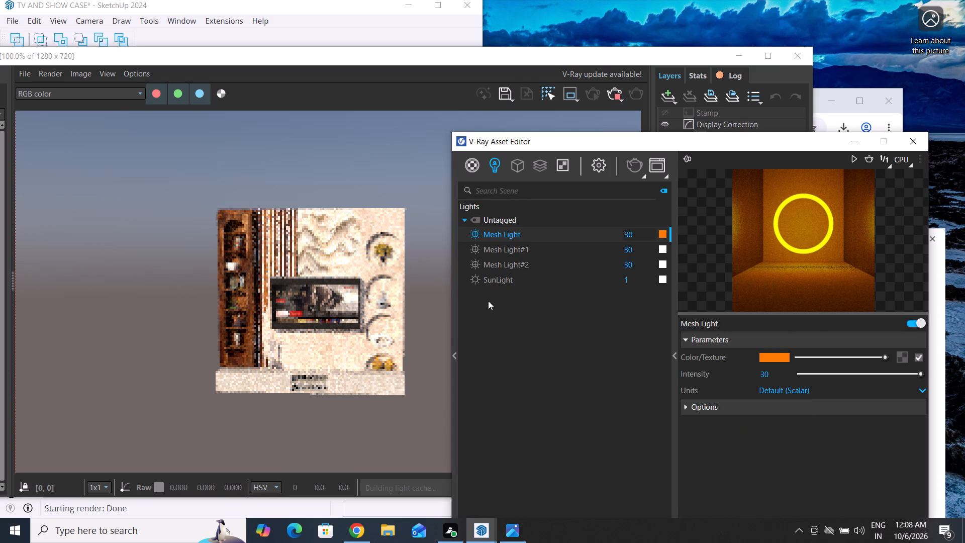
pyautogui.moveTo(630, 139); pyautogui.dragTo(717, 109)
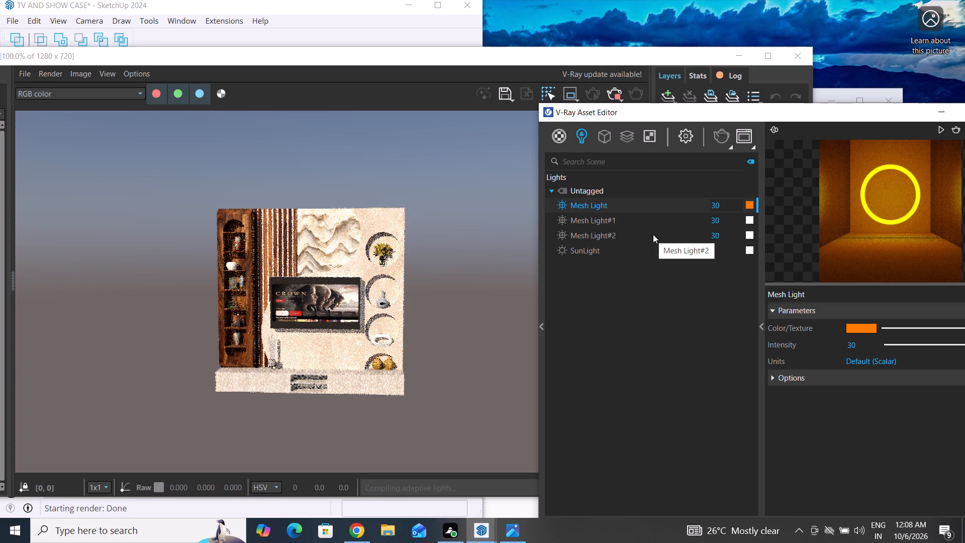
pyautogui.scroll(1, 338, 349)
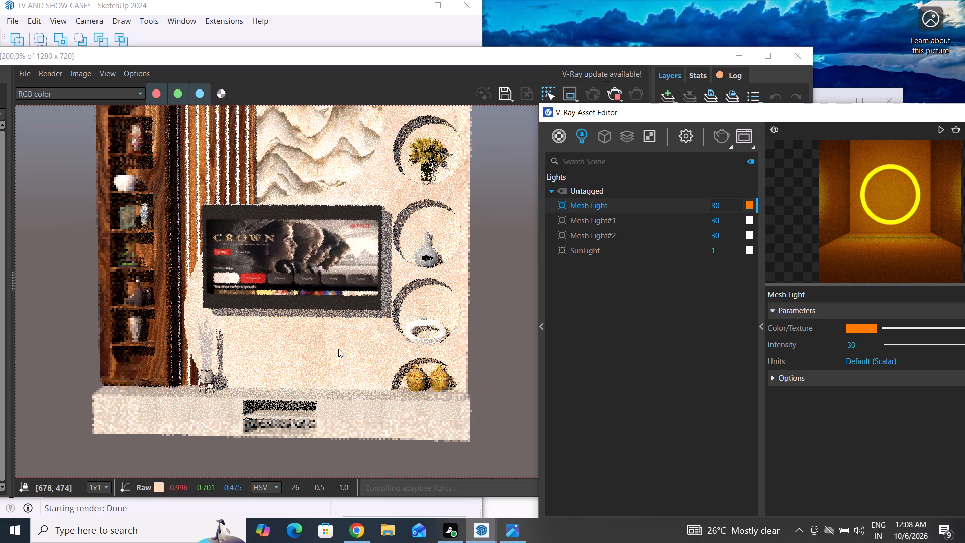
pyautogui.scroll(-1, 338, 349)
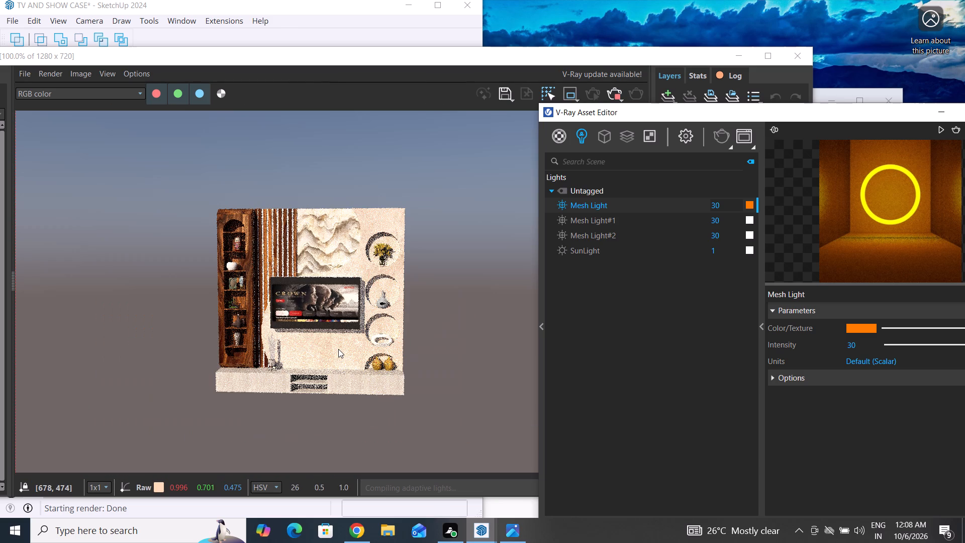
pyautogui.moveTo(331, 411); pyautogui.dragTo(333, 440, button='middle')
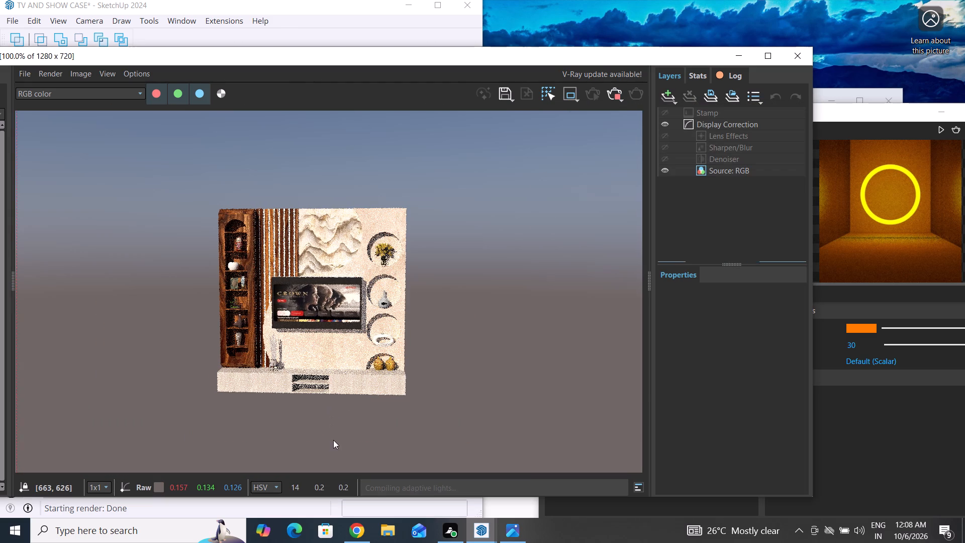
pyautogui.moveTo(333, 440); pyautogui.dragTo(333, 446, button='middle')
pyautogui.scroll(2, 335, 348)
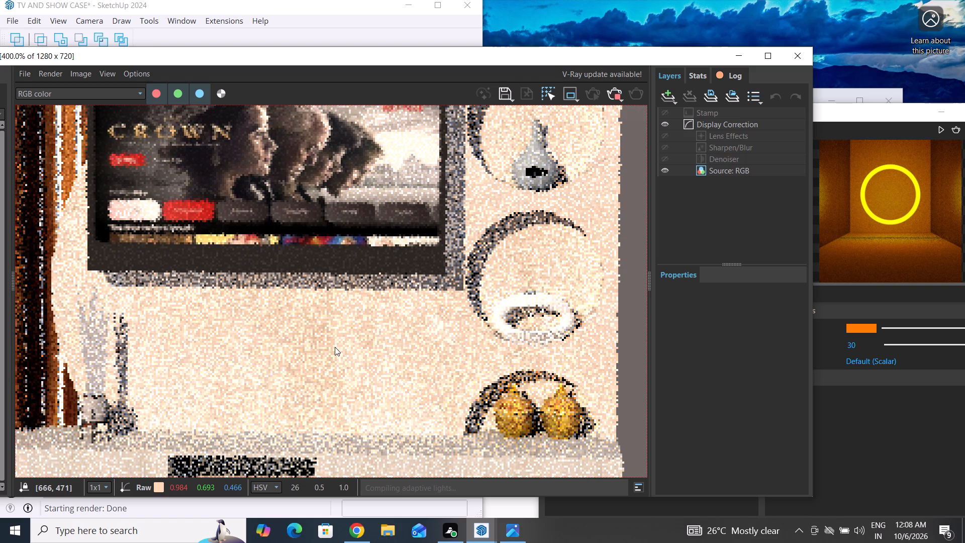
pyautogui.scroll(-2, 337, 353)
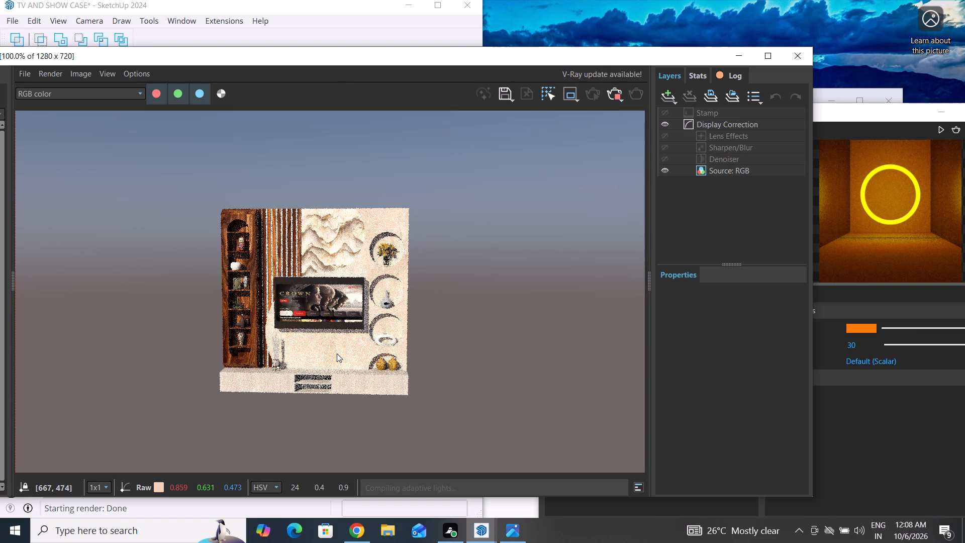
pyautogui.scroll(-1, 281, 368)
pyautogui.scroll(1, 281, 368)
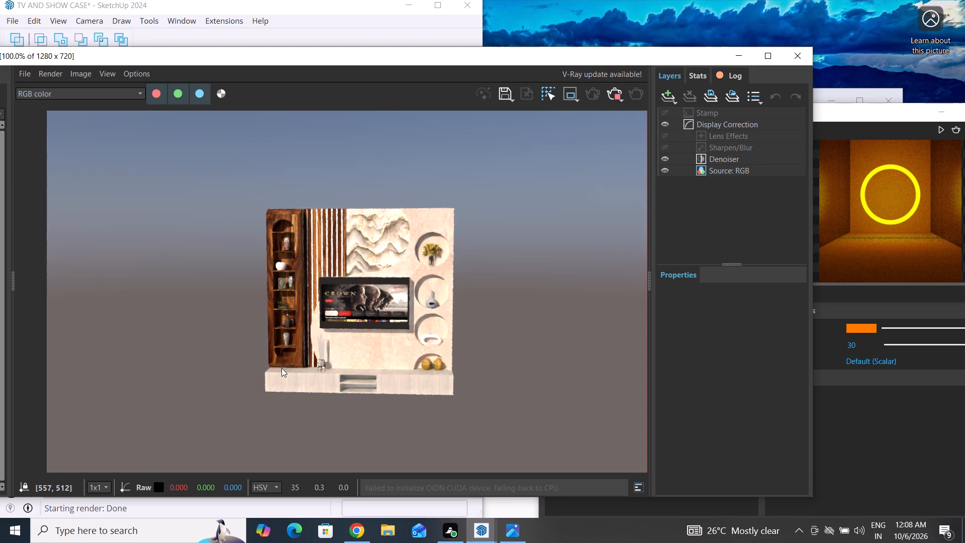
# Examine the denoised render around the showcase, television and lower niches, and close the V-Ray frame buffer.
pyautogui.scroll(2, 293, 348)
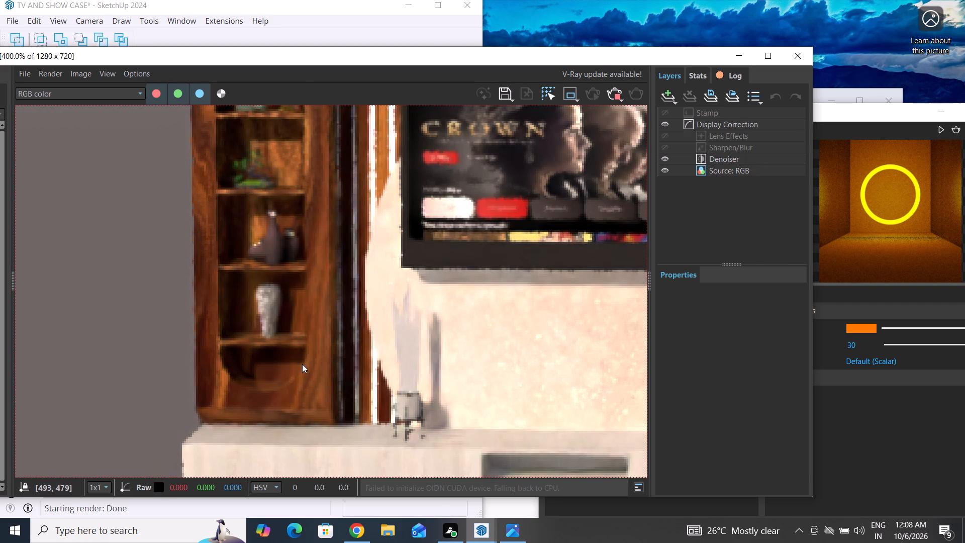
pyautogui.scroll(-2, 284, 364)
pyautogui.moveTo(284, 365); pyautogui.dragTo(291, 370, button='middle')
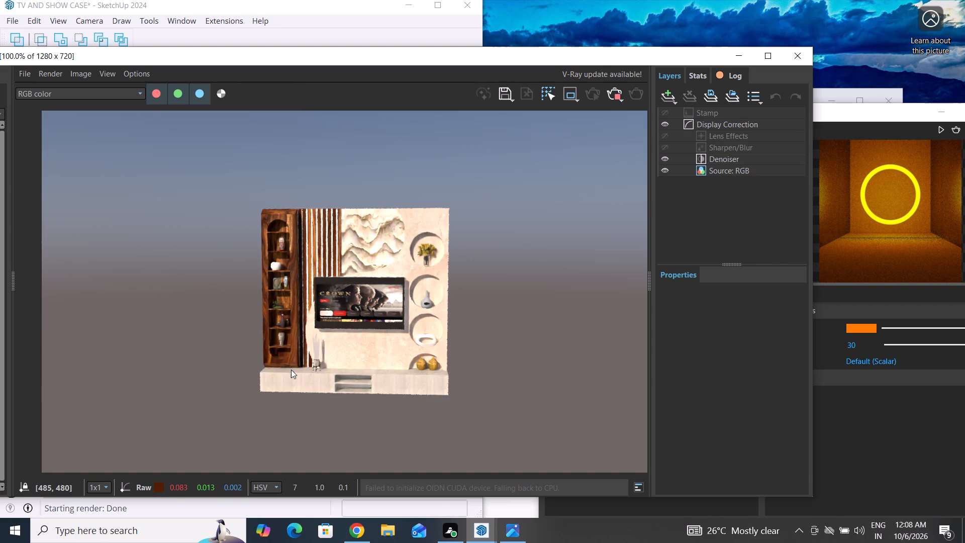
pyautogui.moveTo(291, 370); pyautogui.dragTo(303, 389, button='middle')
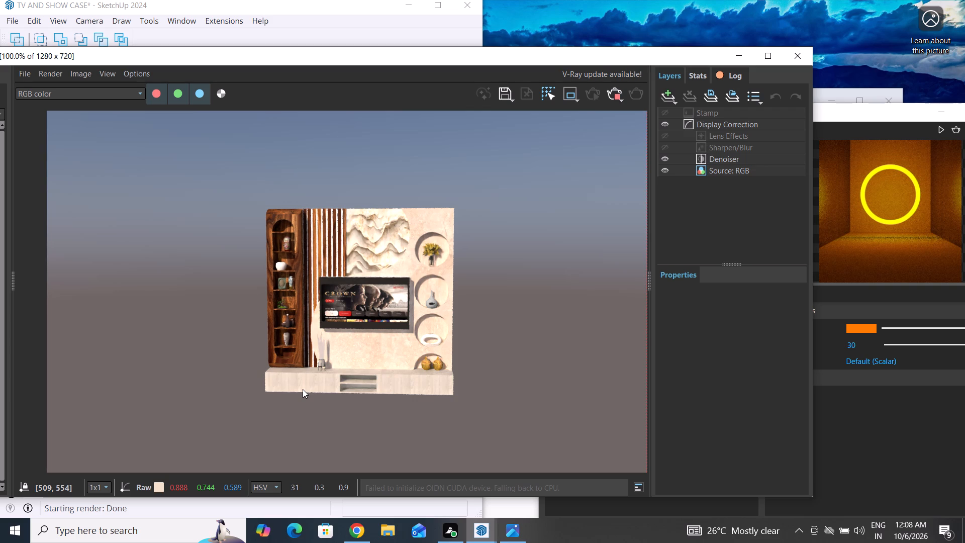
pyautogui.click(391, 426)
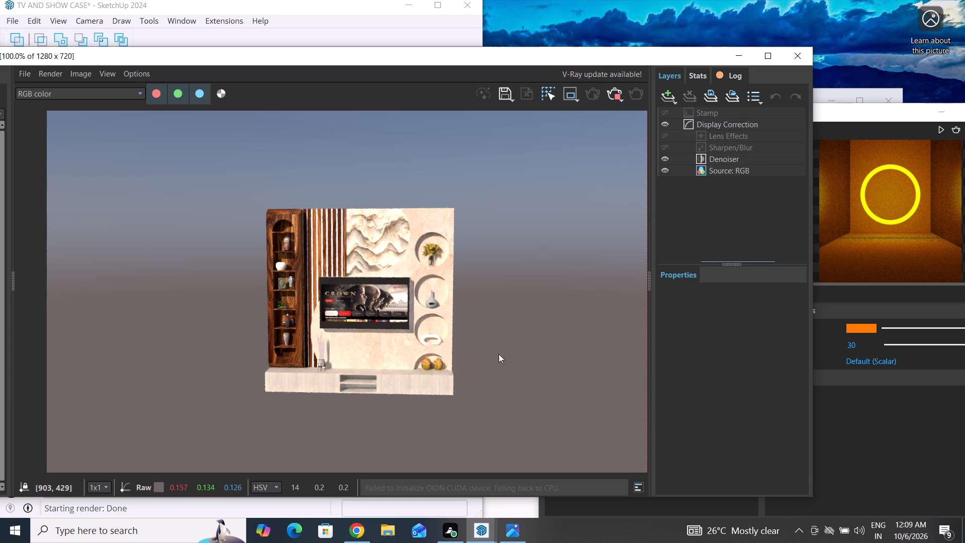
pyautogui.moveTo(515, 384); pyautogui.dragTo(529, 405, button='middle')
pyautogui.scroll(2, 461, 385)
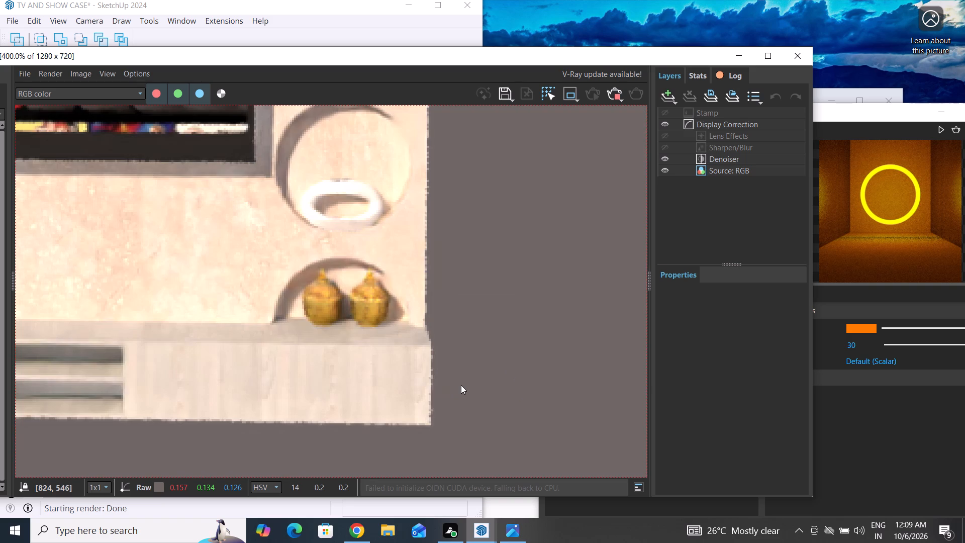
pyautogui.scroll(-2, 461, 385)
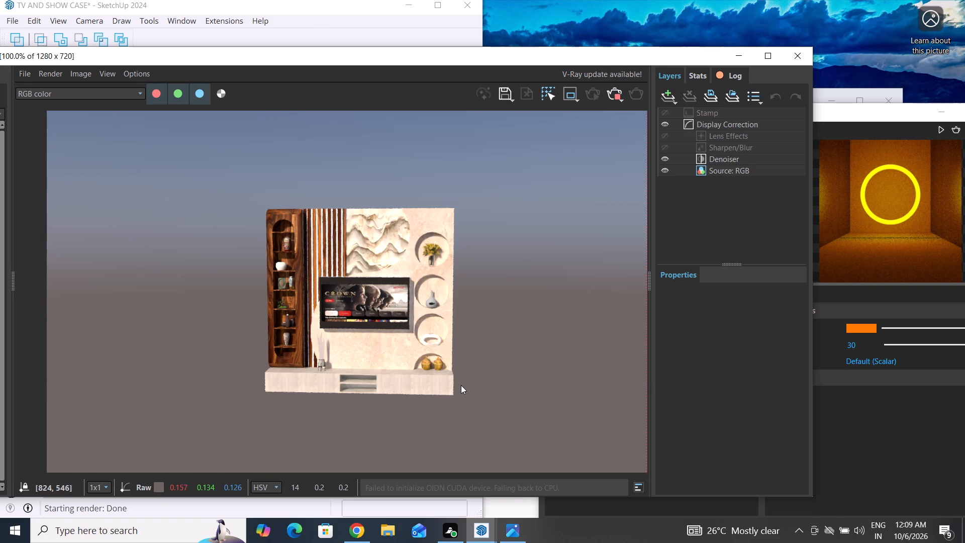
pyautogui.scroll(-3, 460, 385)
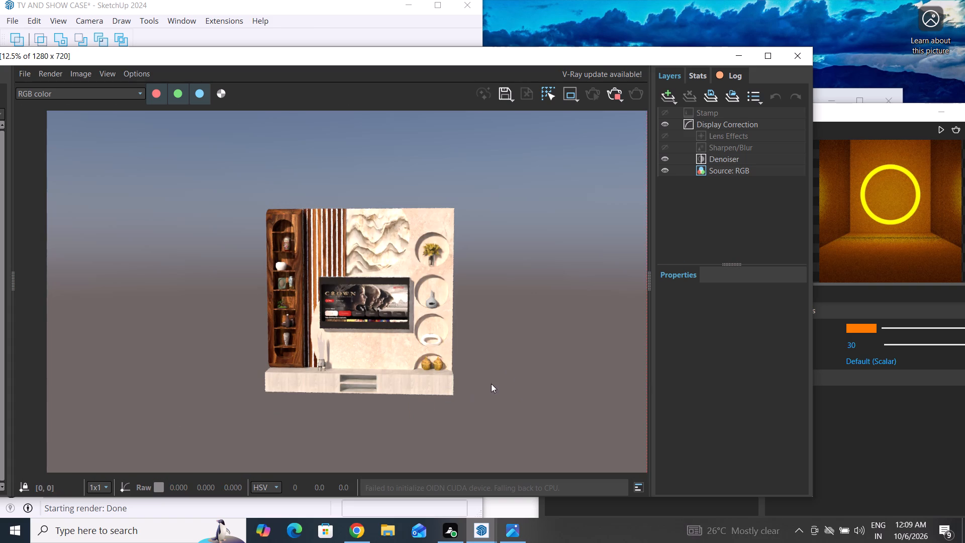
pyautogui.moveTo(497, 390); pyautogui.dragTo(513, 437, button='middle')
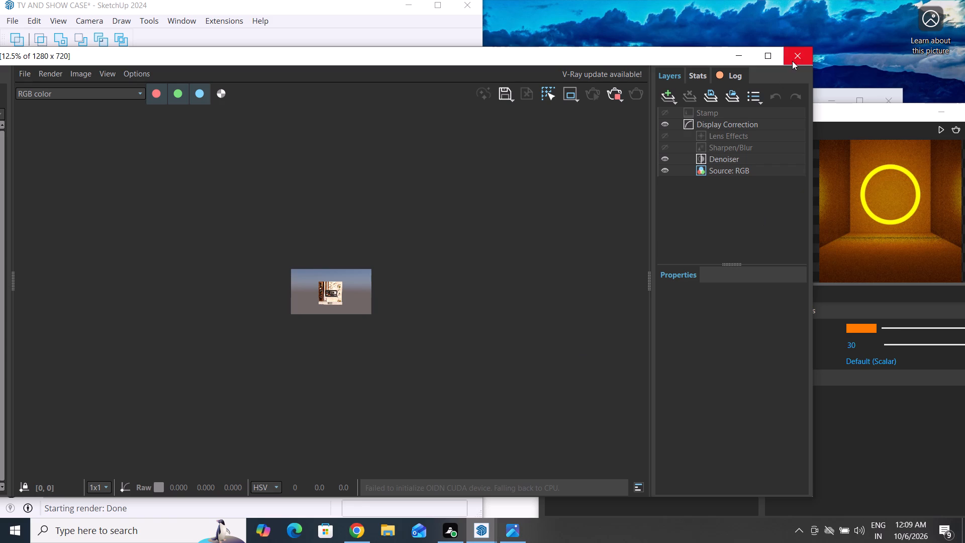
pyautogui.click(792, 61)
# Examine the wall unit model from above, below and both sides, around the television, niches and base cabinet.
pyautogui.scroll(3, 310, 467)
pyautogui.moveTo(336, 458); pyautogui.dragTo(411, 509, button='middle')
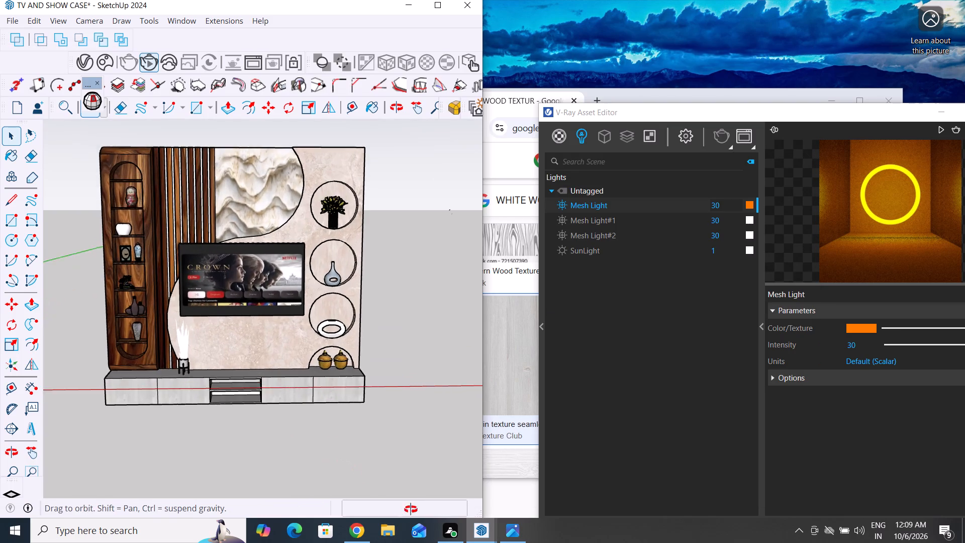
pyautogui.moveTo(411, 509); pyautogui.dragTo(425, 523, button='middle')
pyautogui.moveTo(314, 410); pyautogui.dragTo(378, 510, button='middle')
pyautogui.scroll(3, 296, 395)
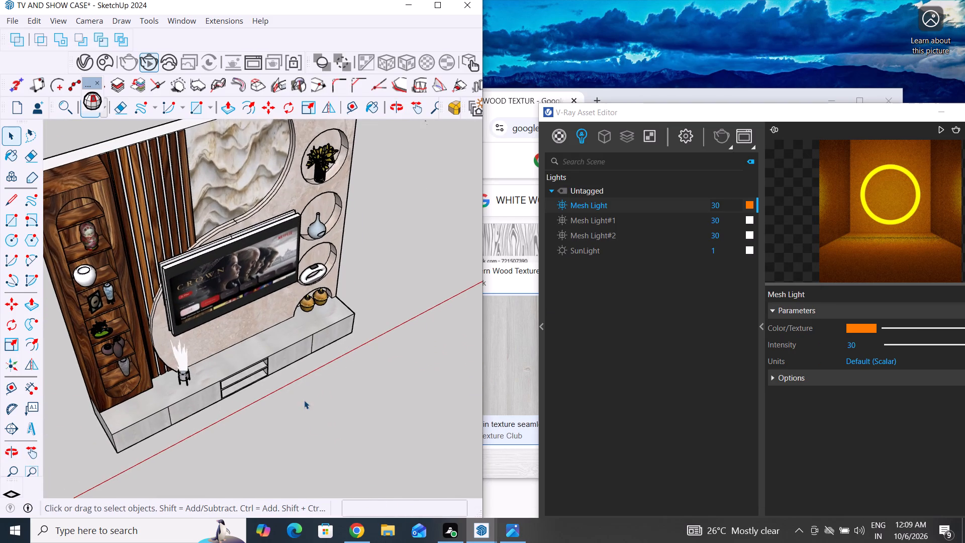
pyautogui.moveTo(306, 401); pyautogui.dragTo(253, 387, button='middle')
pyautogui.scroll(4, 253, 387)
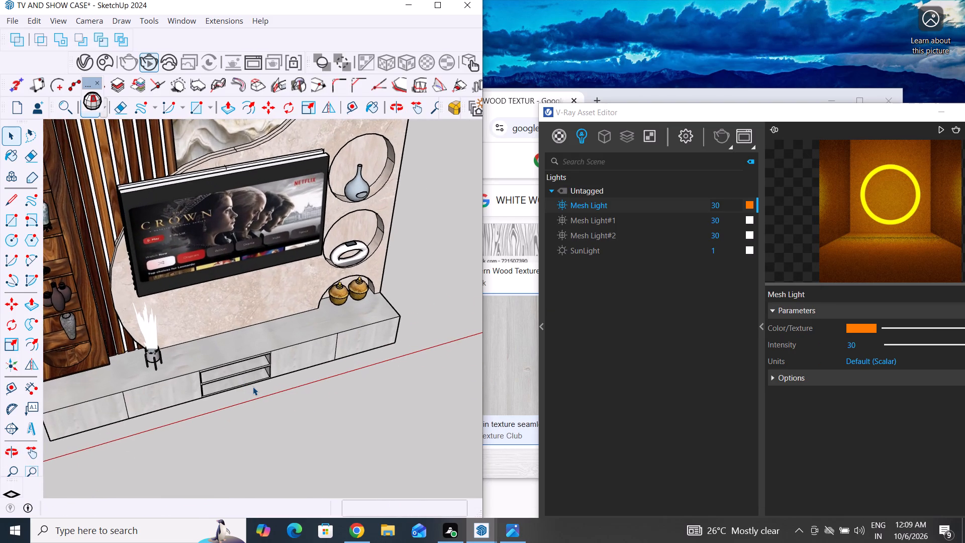
pyautogui.scroll(1, 253, 387)
pyautogui.moveTo(258, 393); pyautogui.dragTo(0, 403, button='middle')
pyautogui.scroll(2, 202, 380)
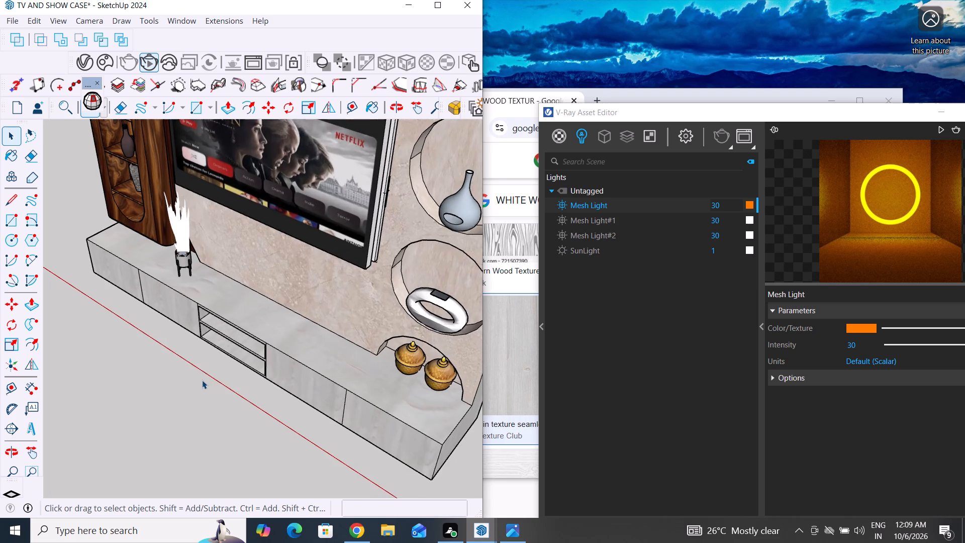
pyautogui.scroll(2, 202, 380)
pyautogui.scroll(-6, 202, 380)
pyautogui.moveTo(222, 392); pyautogui.dragTo(426, 402, button='middle')
pyautogui.scroll(-3, 213, 393)
pyautogui.moveTo(237, 409); pyautogui.dragTo(341, 338, button='middle')
pyautogui.scroll(-1, 261, 410)
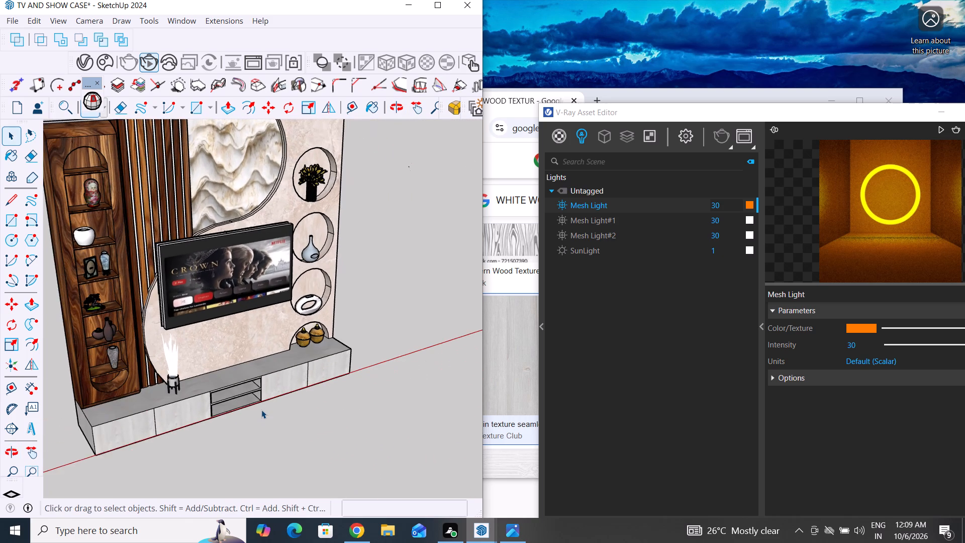
pyautogui.scroll(-3, 261, 410)
pyautogui.moveTo(288, 359); pyautogui.dragTo(331, 182, button='middle')
pyautogui.scroll(8, 221, 444)
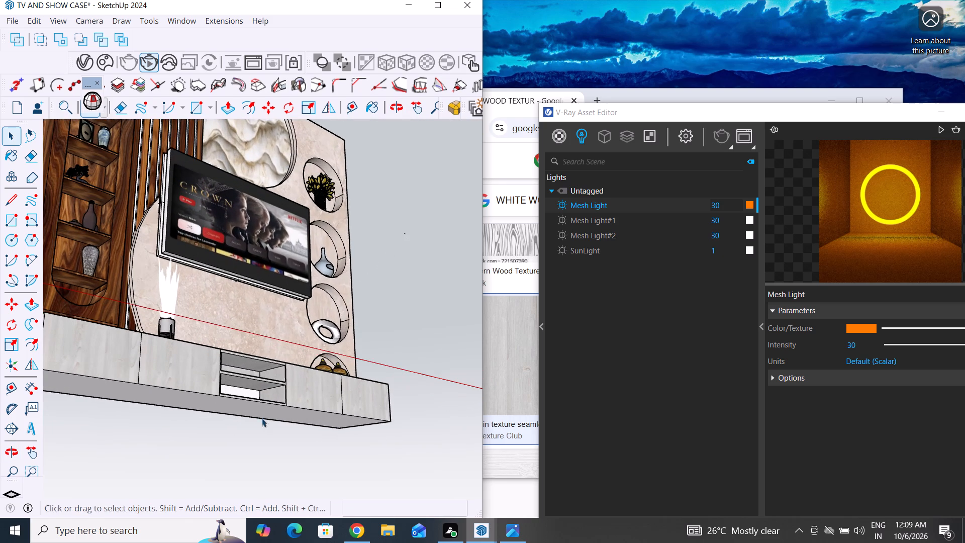
pyautogui.moveTo(272, 425); pyautogui.dragTo(252, 517, button='middle')
pyautogui.click(305, 454)
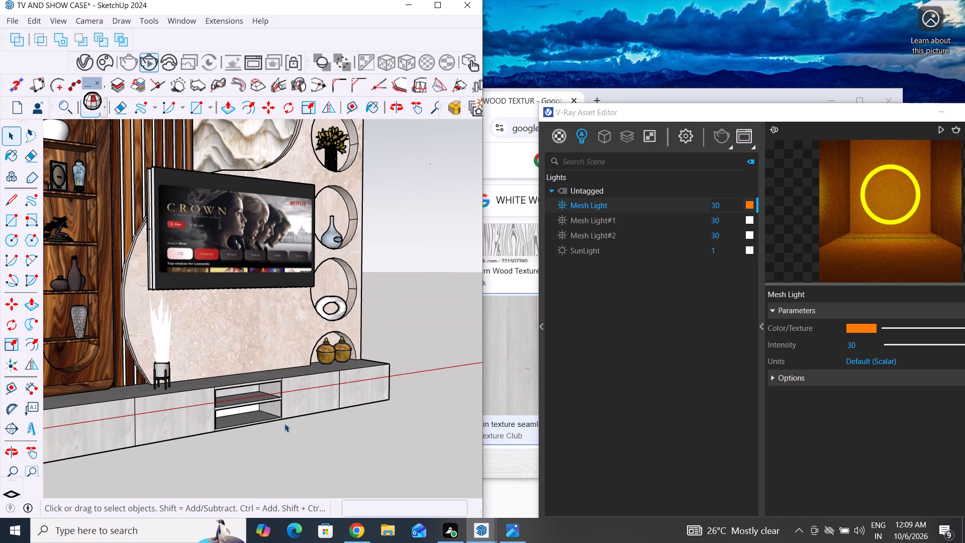
pyautogui.moveTo(297, 436); pyautogui.dragTo(318, 540, button='middle')
pyautogui.scroll(4, 190, 394)
# Select the white plant in its pot on the base cabinet, inspect it with the wall unit, deselect it and view the whole scene.
pyautogui.click(175, 371)
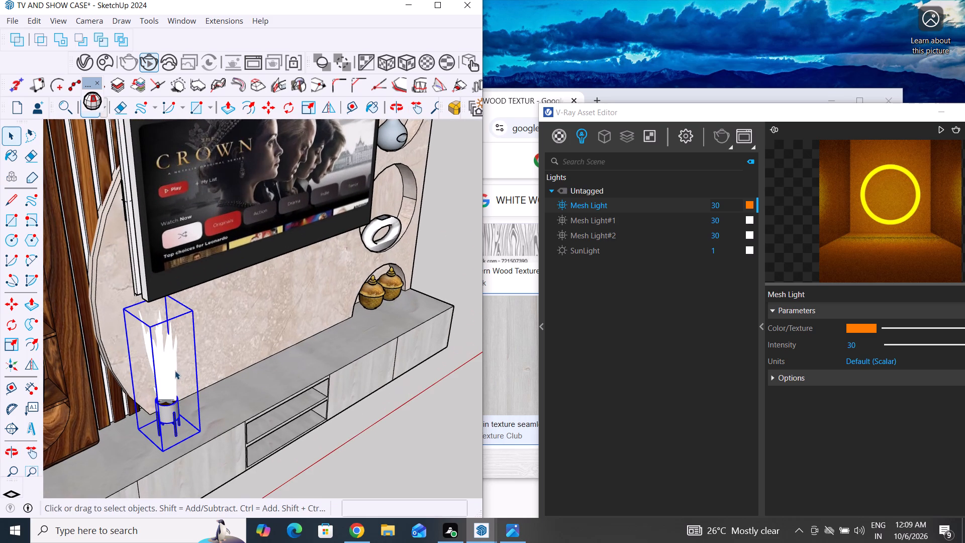
pyautogui.click(370, 469)
pyautogui.moveTo(361, 441); pyautogui.dragTo(335, 435, button='middle')
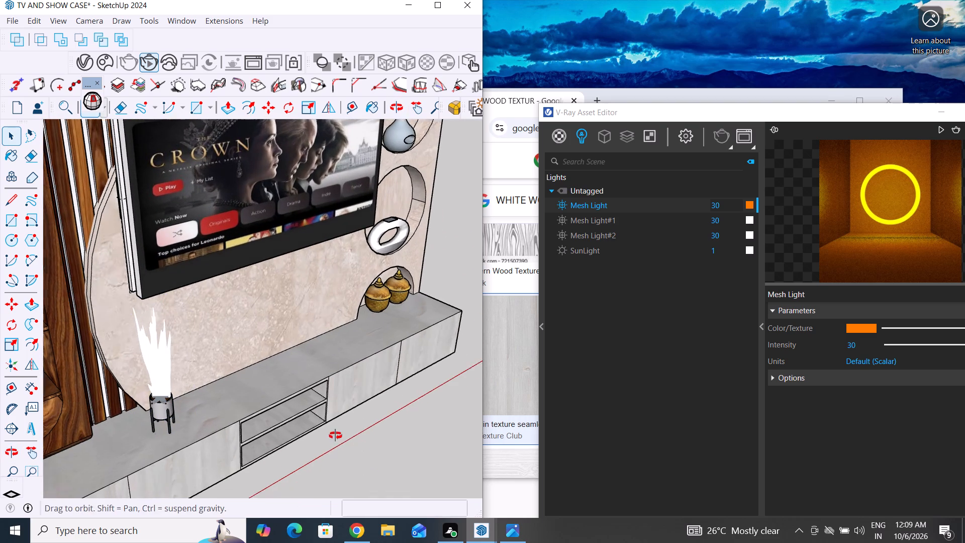
pyautogui.moveTo(335, 435); pyautogui.dragTo(332, 434, button='middle')
pyautogui.click(145, 357)
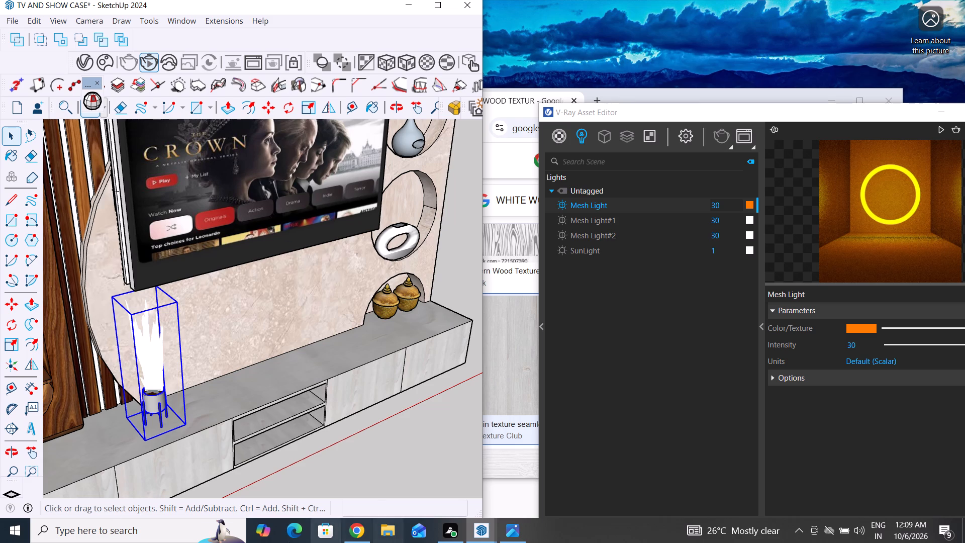
pyautogui.scroll(-7, 411, 406)
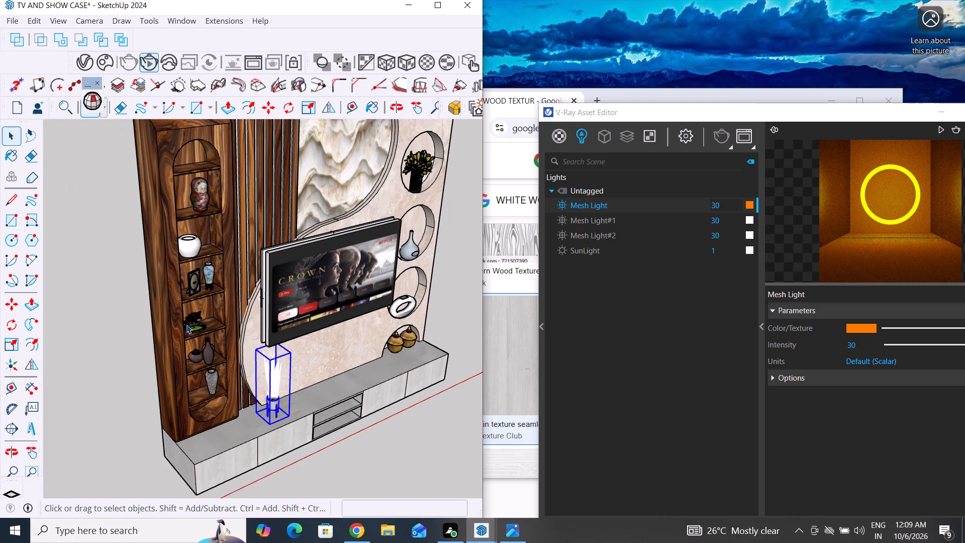
pyautogui.moveTo(200, 363); pyautogui.dragTo(215, 408, button='middle')
pyautogui.scroll(1, 208, 320)
pyautogui.moveTo(208, 317); pyautogui.dragTo(169, 386, button='middle')
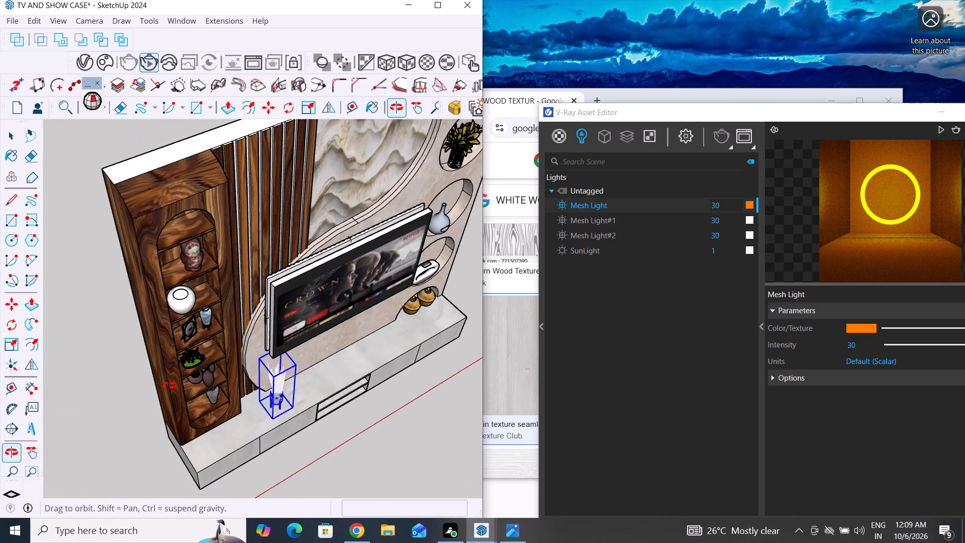
pyautogui.moveTo(169, 386); pyautogui.dragTo(73, 373, button='middle')
pyautogui.scroll(-4, 192, 372)
pyautogui.moveTo(319, 388); pyautogui.dragTo(250, 370, button='middle')
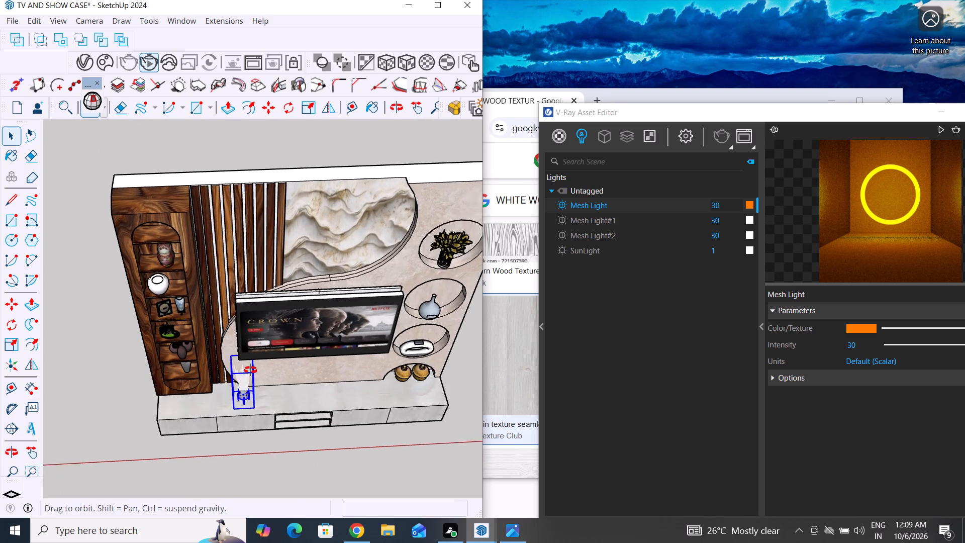
pyautogui.moveTo(250, 370); pyautogui.dragTo(87, 327, button='middle')
pyautogui.scroll(-4, 250, 352)
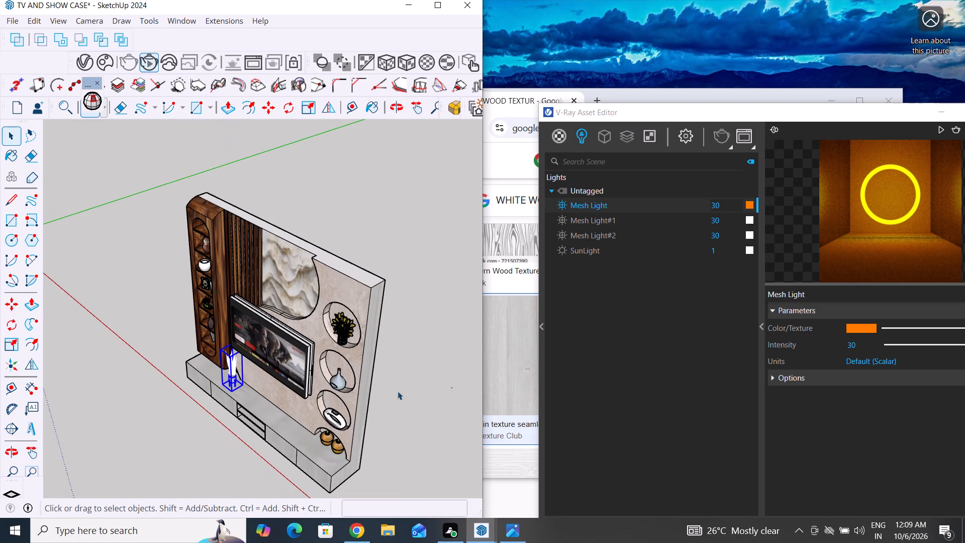
pyautogui.click(429, 392)
pyautogui.scroll(-5, 256, 346)
pyautogui.scroll(-1, 148, 399)
pyautogui.moveTo(160, 429); pyautogui.dragTo(294, 449, button='middle')
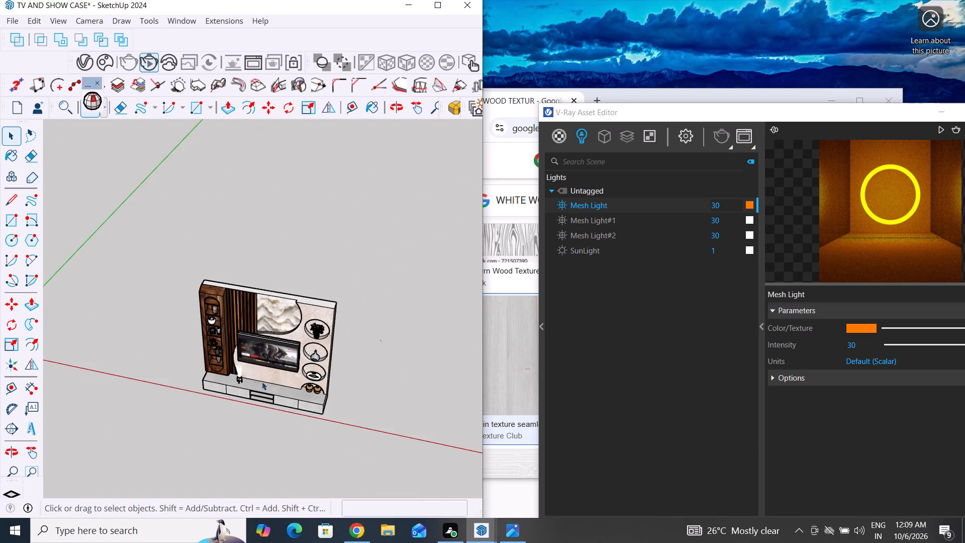
pyautogui.scroll(-10, 244, 385)
pyautogui.moveTo(262, 431); pyautogui.dragTo(326, 437, button='middle')
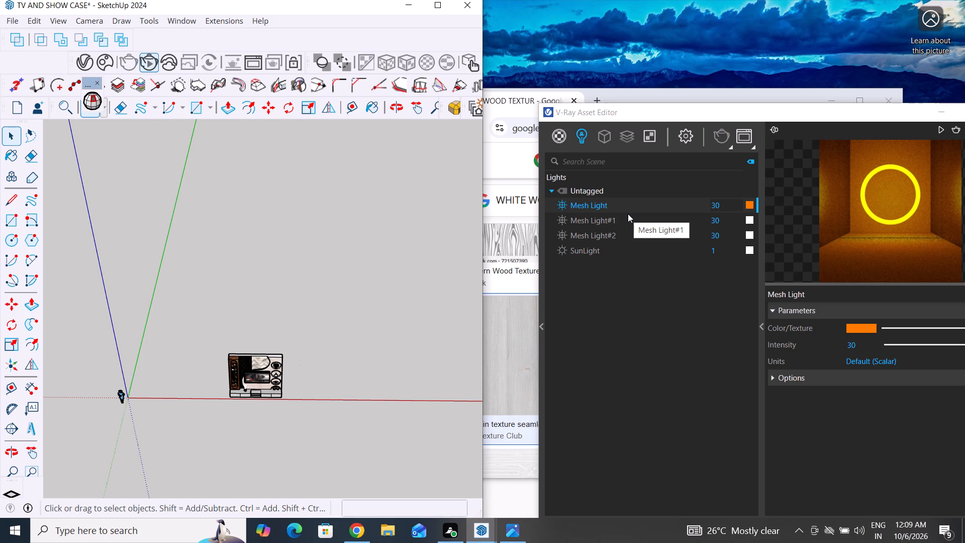
# Permanently delete the Mesh Light, Mesh Light#1 and Mesh Light#2 entries from the V-Ray light assets.
pyautogui.press('Delete')
pyautogui.moveTo(764, 111); pyautogui.dragTo(743, 62)
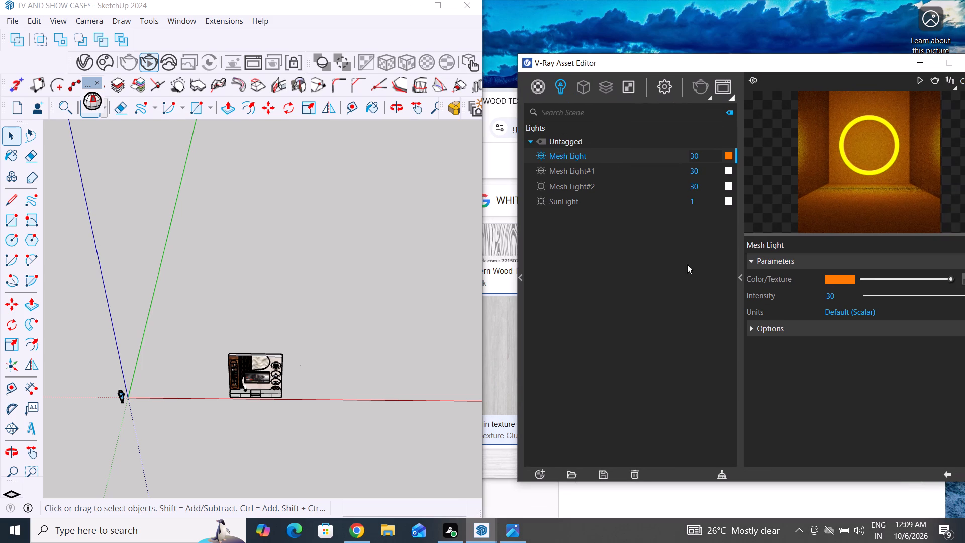
pyautogui.click(638, 474)
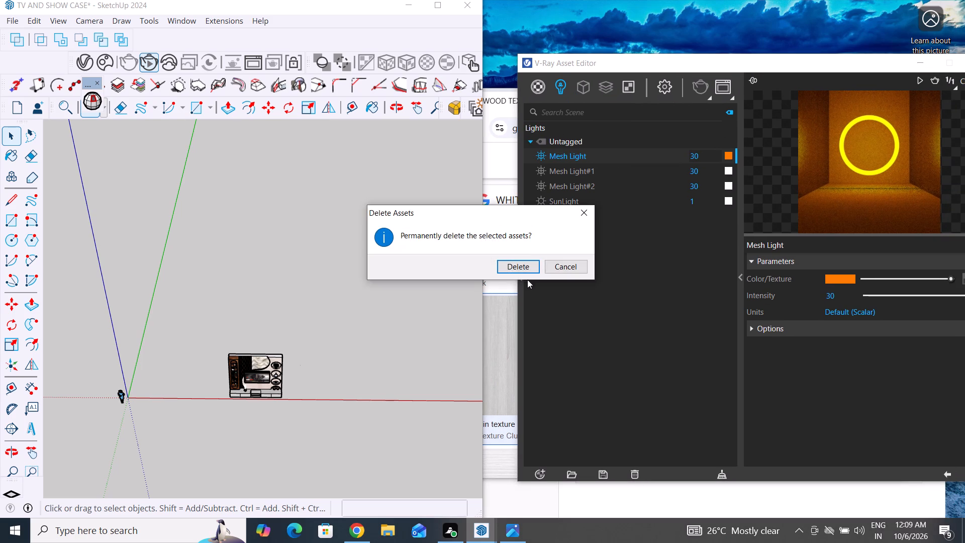
pyautogui.click(529, 268)
pyautogui.click(589, 154)
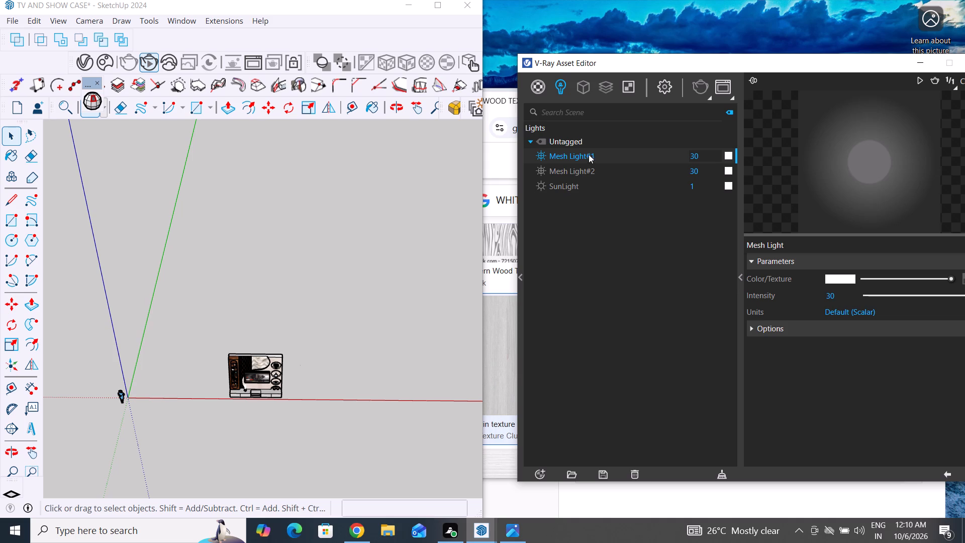
pyautogui.click(634, 475)
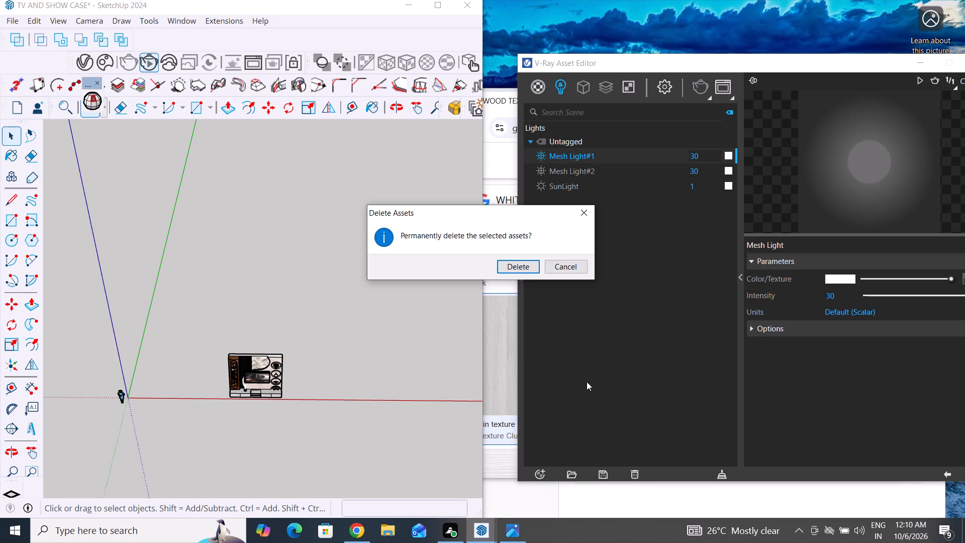
pyautogui.click(514, 267)
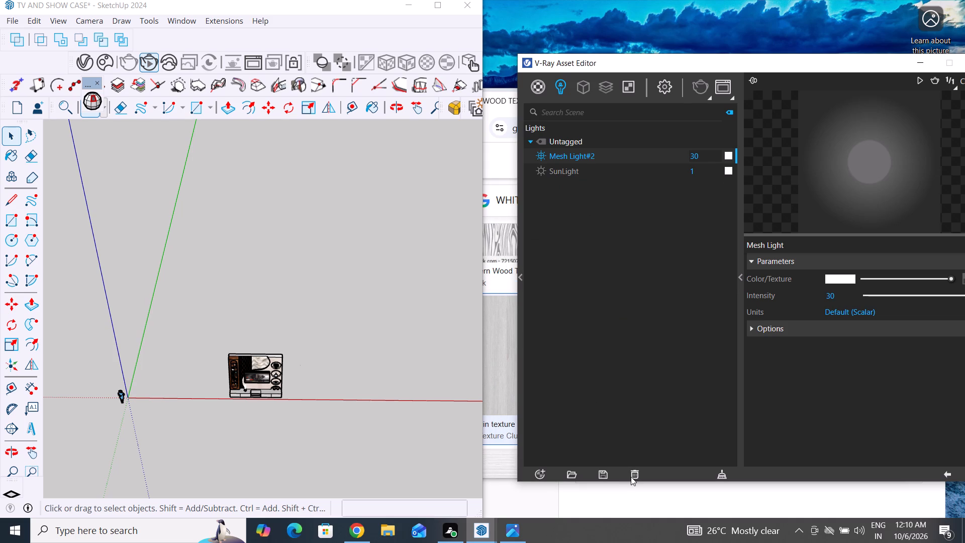
pyautogui.click(631, 477)
pyautogui.click(522, 266)
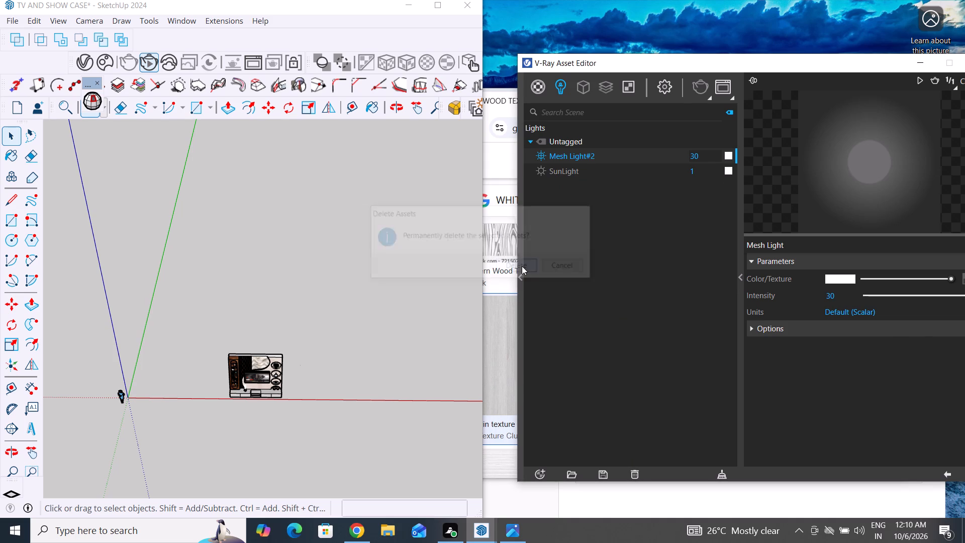
# Model a freestanding box beside the wall unit, about 2' 6 13/16" square at the base and 3' 3 11/16" high.
pyautogui.click(431, 354)
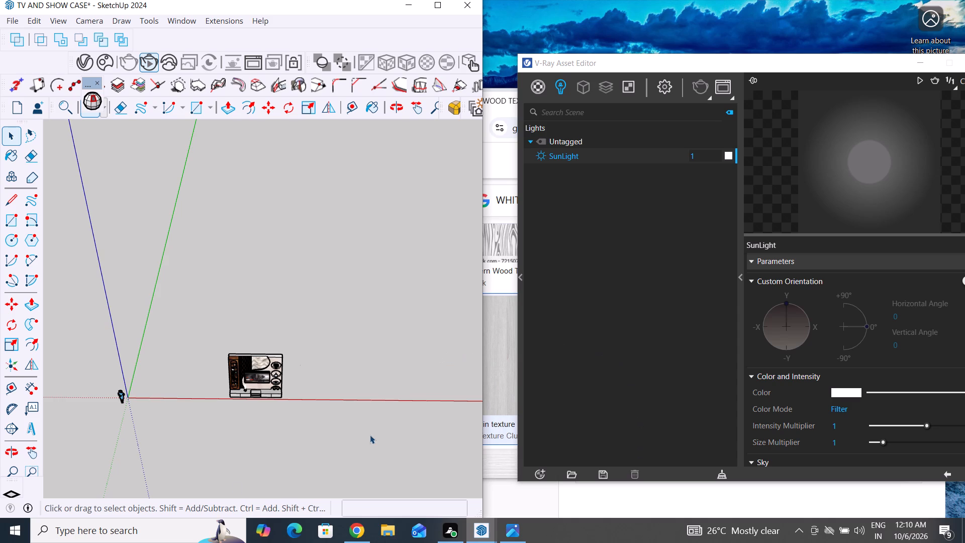
pyautogui.scroll(5, 176, 473)
pyautogui.scroll(7, 403, 359)
pyautogui.scroll(5, 425, 308)
pyautogui.click(11, 220)
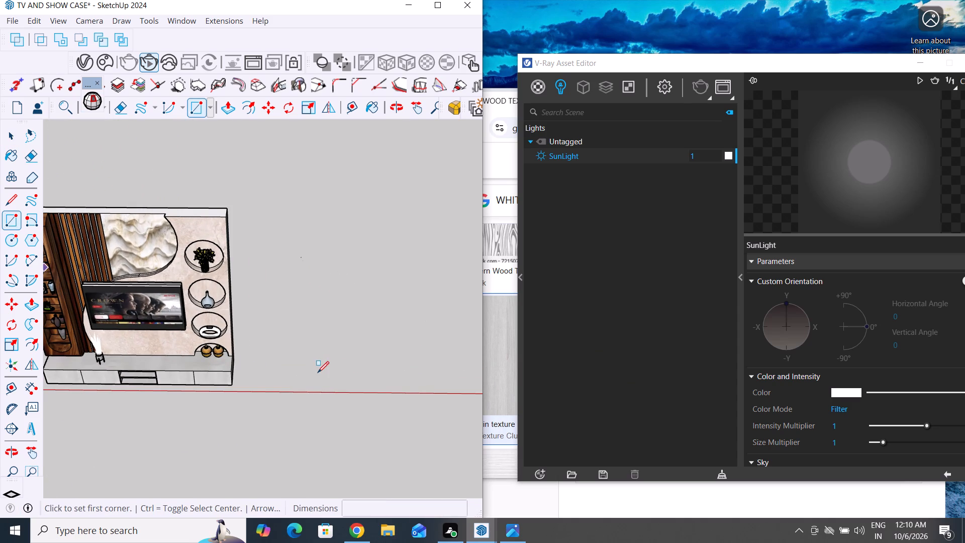
pyautogui.click(324, 363)
pyautogui.click(359, 385)
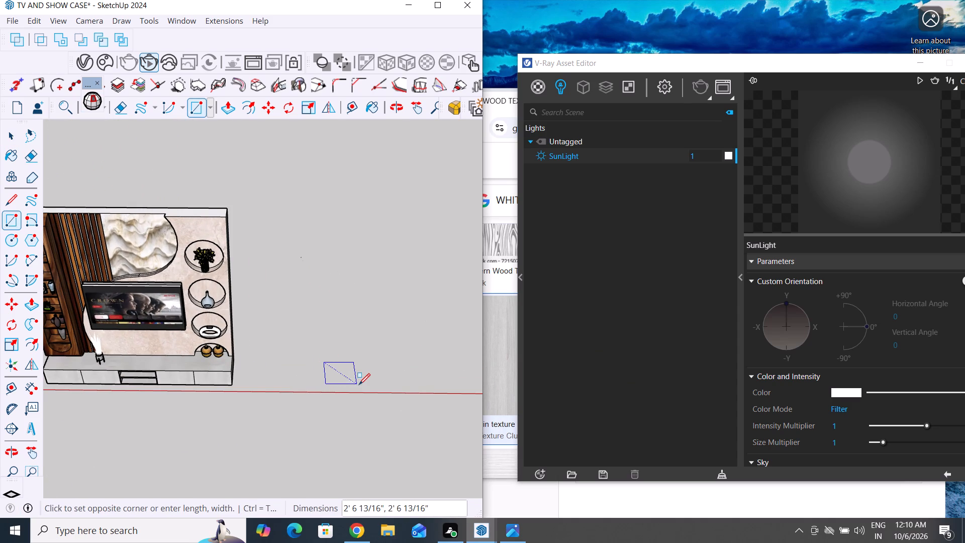
pyautogui.click(10, 131)
pyautogui.click(228, 107)
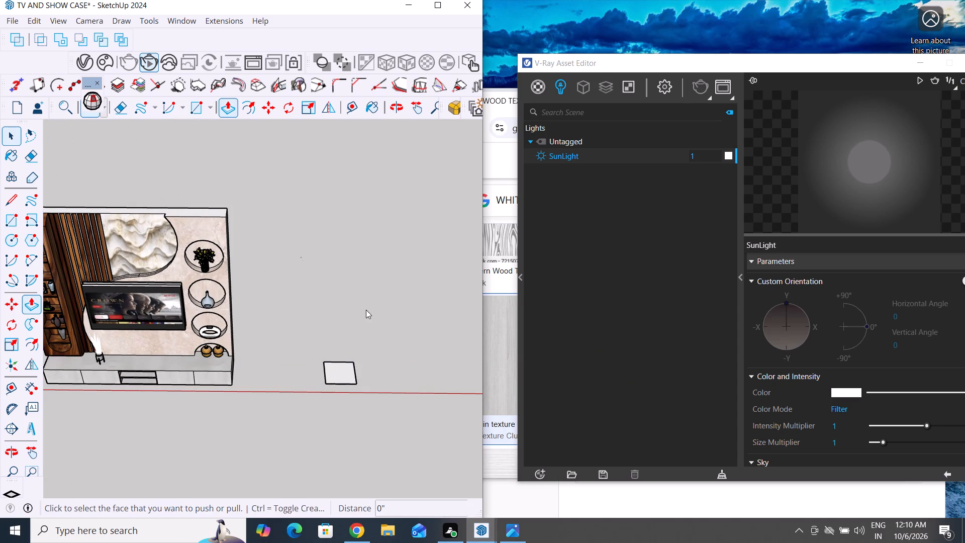
pyautogui.click(346, 369)
pyautogui.click(340, 339)
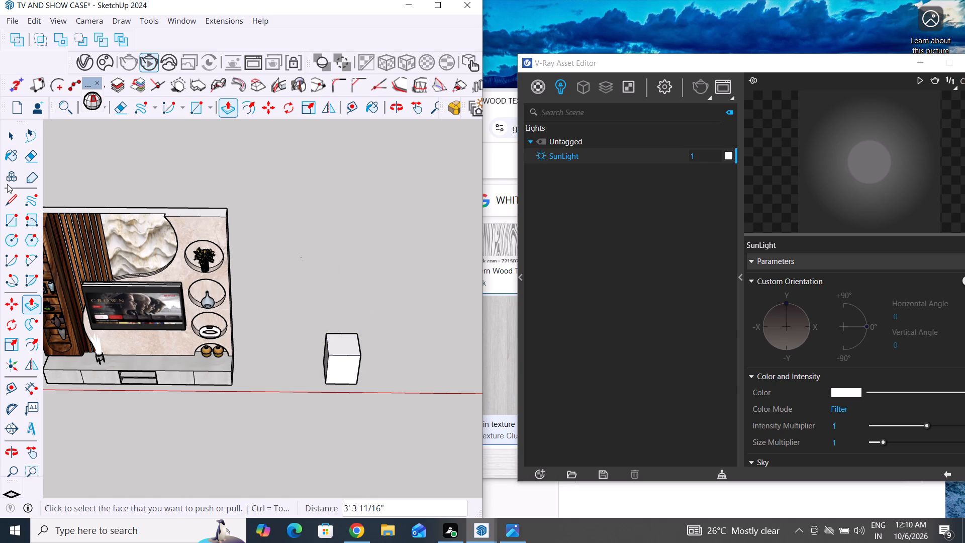
# Select all connected geometry of the new box and make it a group.
pyautogui.click(15, 133)
pyautogui.tripleClick(342, 364)
pyautogui.click(342, 364)
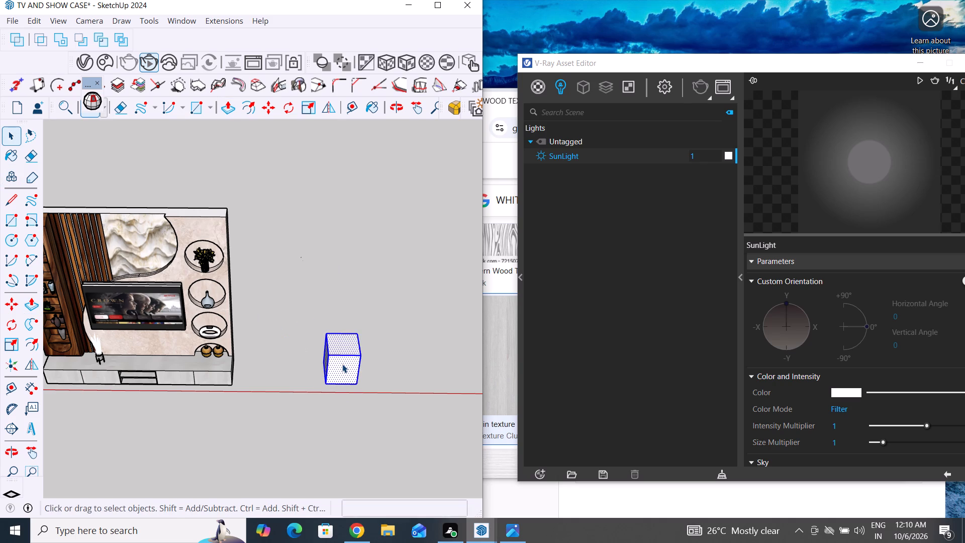
pyautogui.rightClick(342, 364)
pyautogui.click(409, 158)
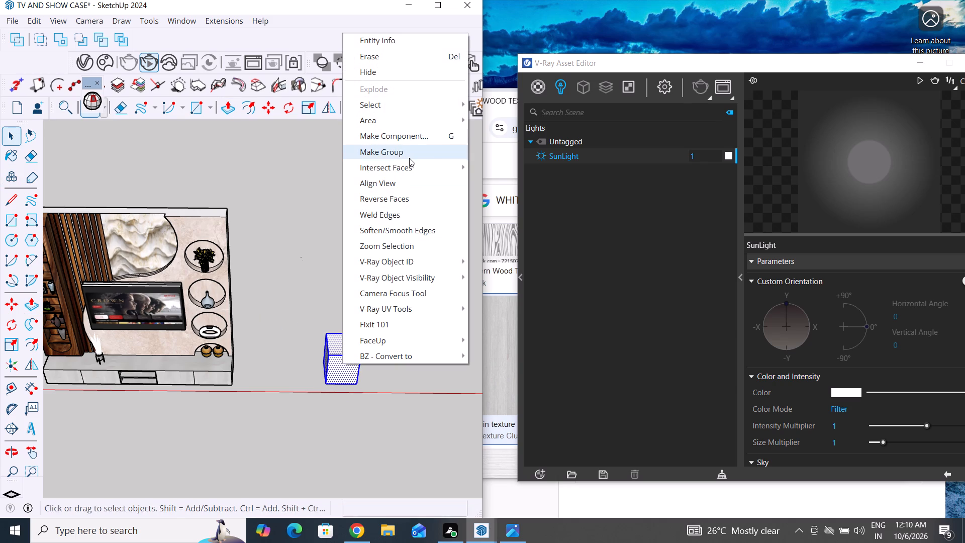
# Convert the grouped box into a V-Ray mesh light, with the modelling window maximized and the Asset Editor out of the way.
pyautogui.click(441, 9)
pyautogui.moveTo(846, 66); pyautogui.dragTo(856, 85)
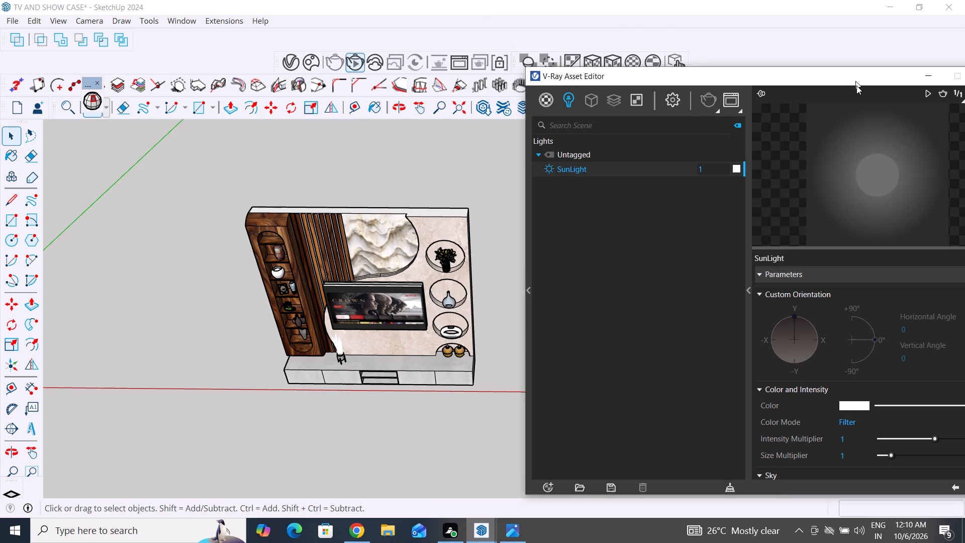
pyautogui.moveTo(856, 85); pyautogui.dragTo(876, 267)
pyautogui.moveTo(500, 440); pyautogui.dragTo(465, 273, button='middle')
pyautogui.scroll(-13, 360, 373)
pyautogui.scroll(9, 508, 406)
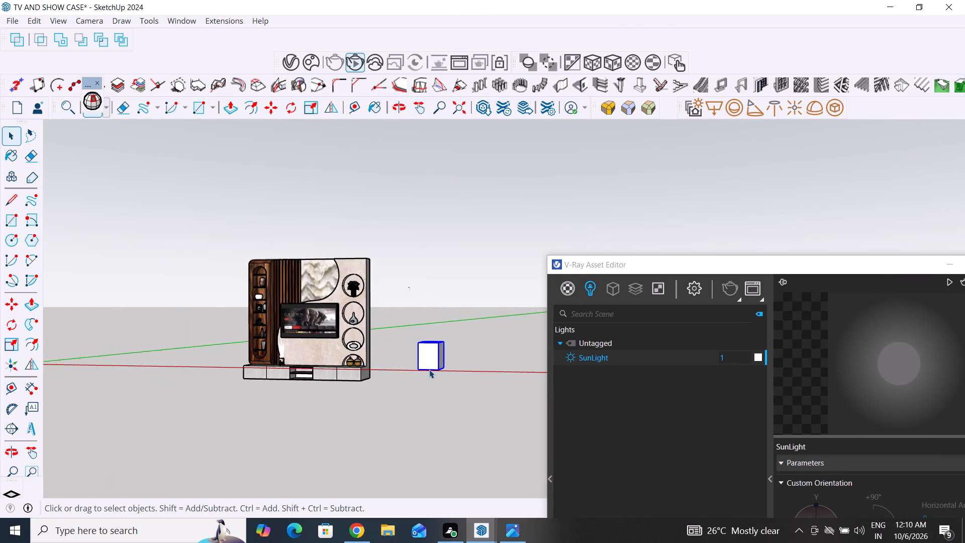
pyautogui.scroll(8, 429, 370)
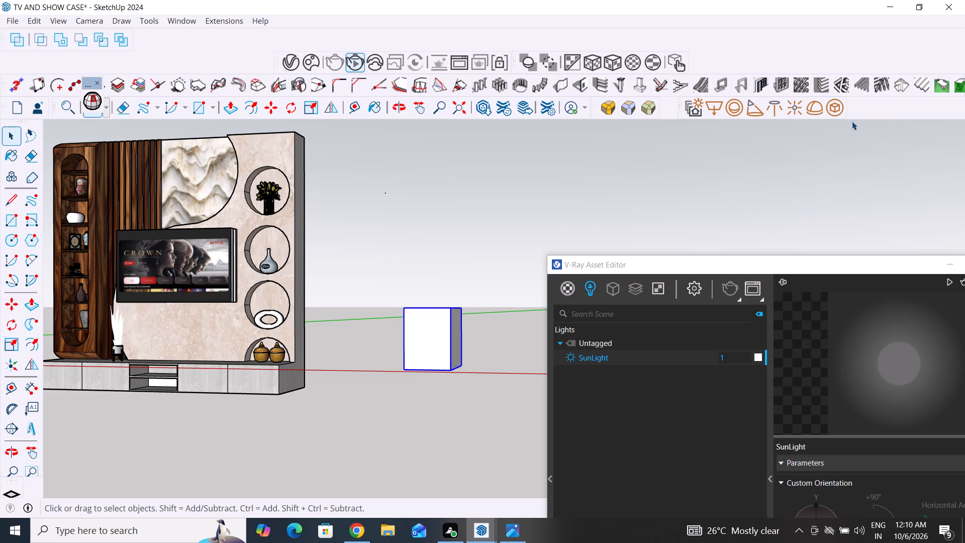
pyautogui.click(841, 110)
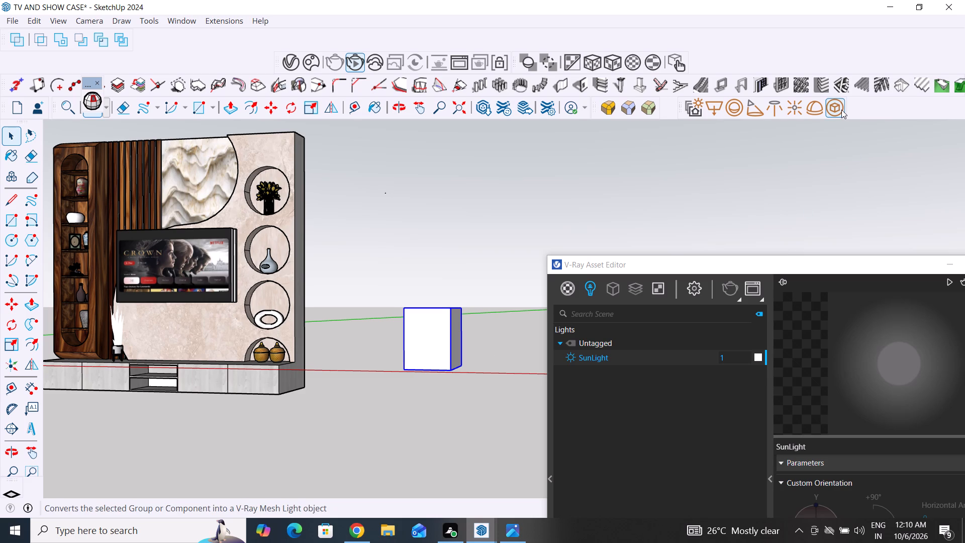
pyautogui.click(442, 342)
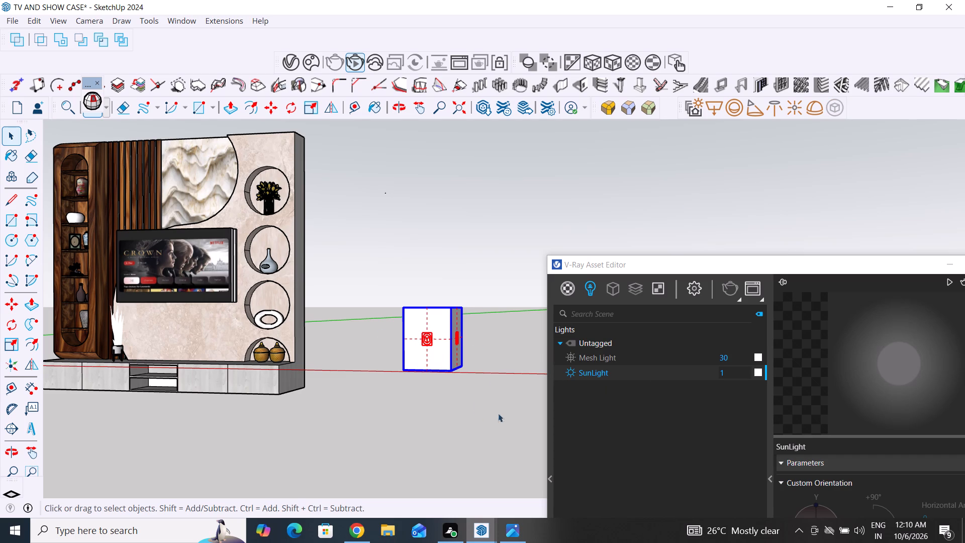
# Bring the light assets into view beside the model and select the Mesh Light entry for editing.
pyautogui.moveTo(800, 261); pyautogui.dragTo(768, 144)
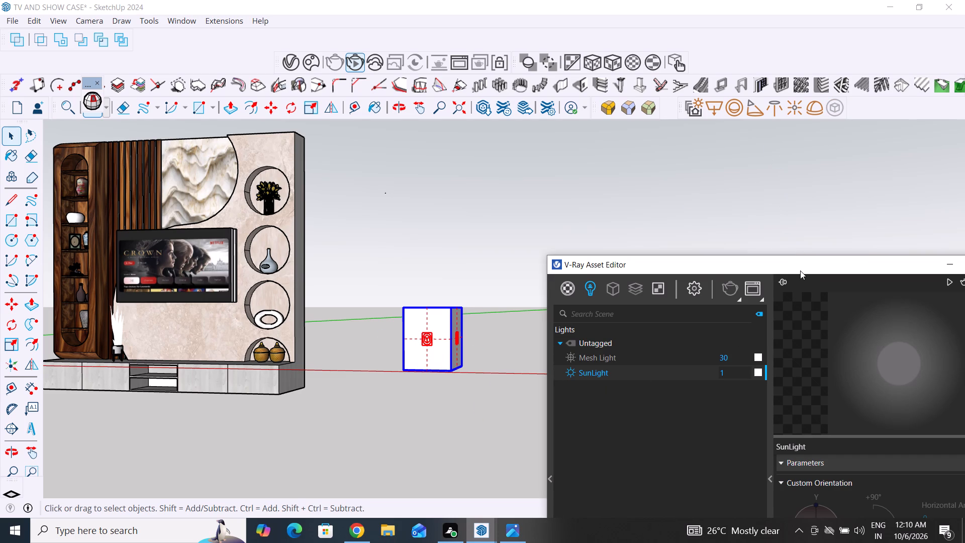
pyautogui.moveTo(802, 265); pyautogui.dragTo(753, 142)
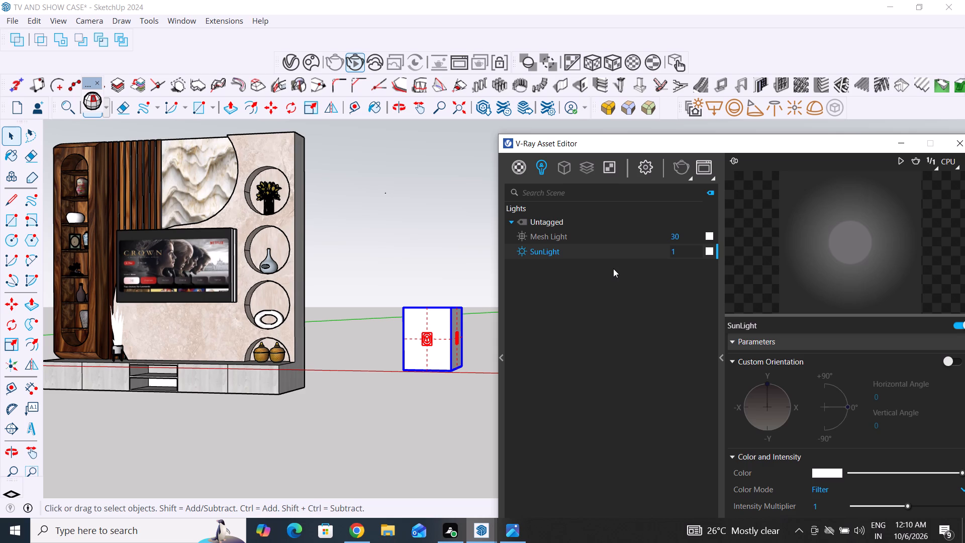
pyautogui.click(592, 235)
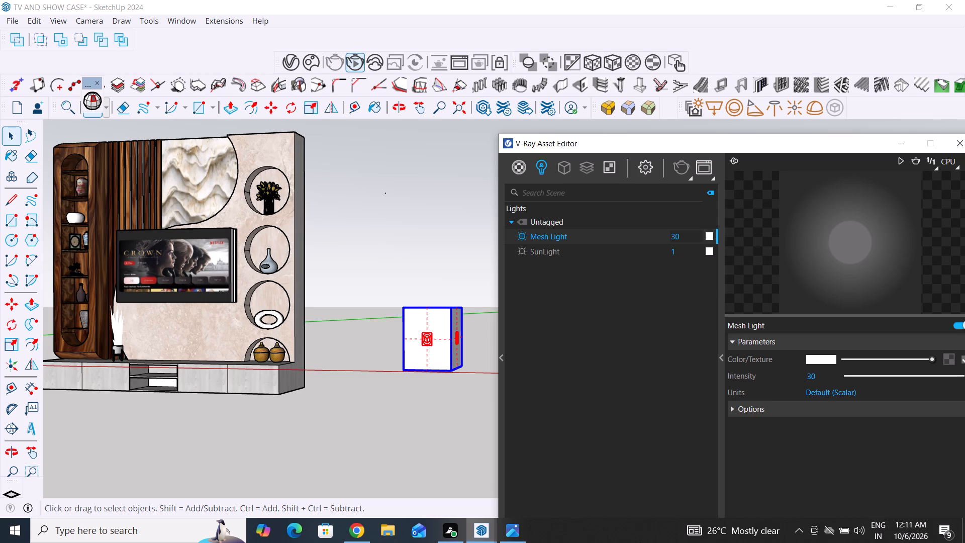
pyautogui.scroll(-4, 471, 413)
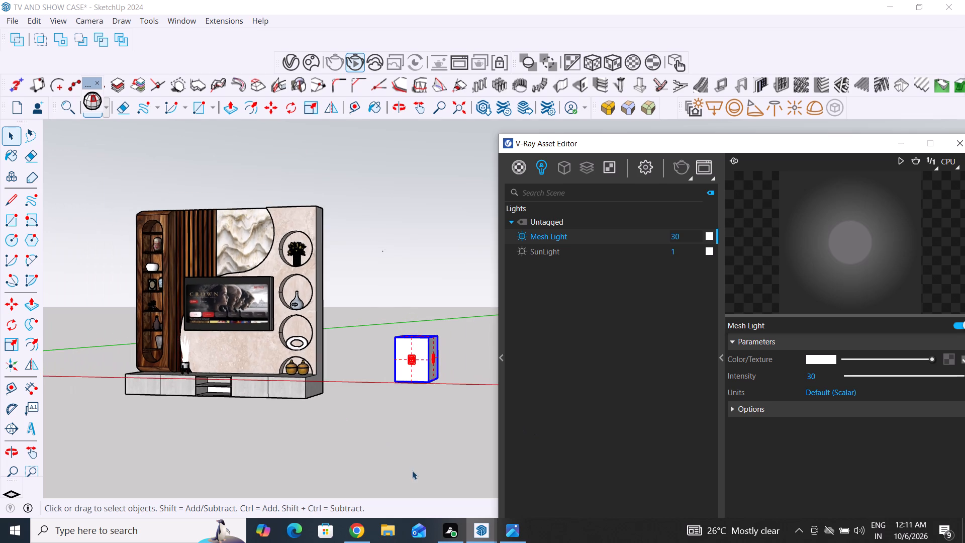
pyautogui.scroll(-5, 412, 471)
pyautogui.moveTo(412, 409); pyautogui.dragTo(417, 454, button='middle')
pyautogui.scroll(-4, 225, 341)
pyautogui.moveTo(233, 440); pyautogui.dragTo(369, 444, button='middle')
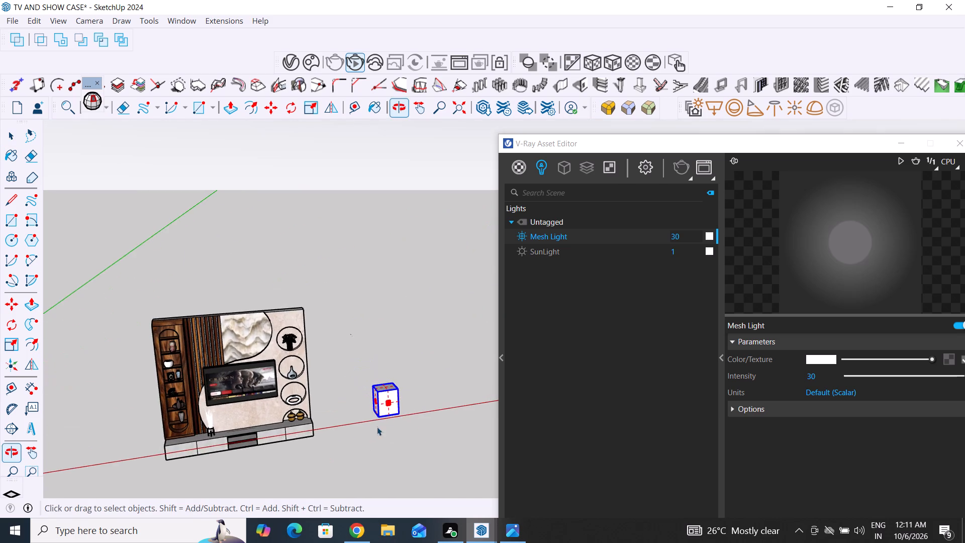
pyautogui.scroll(7, 427, 434)
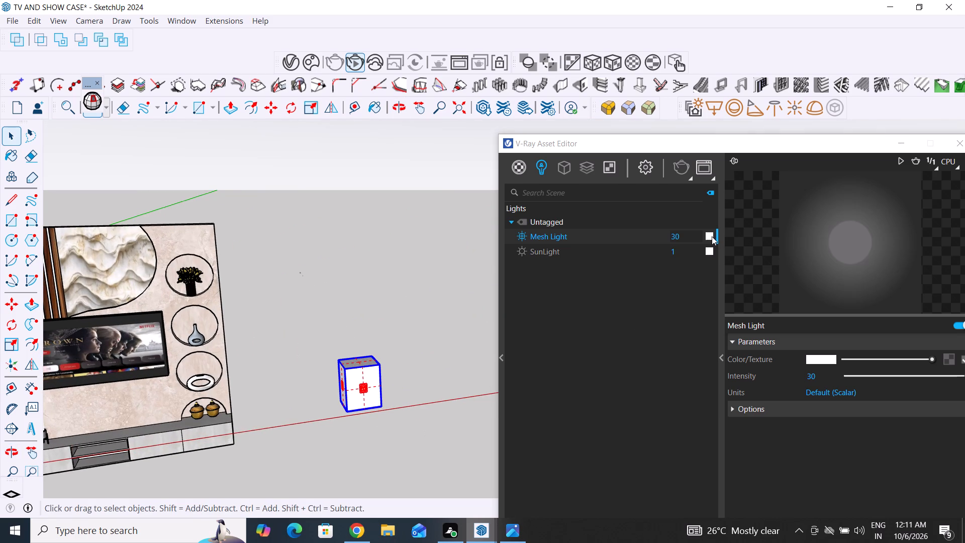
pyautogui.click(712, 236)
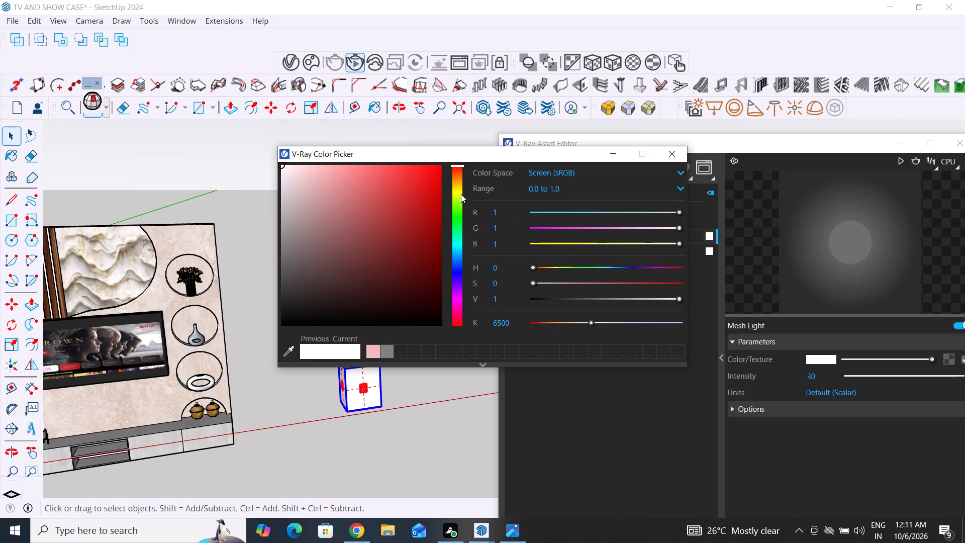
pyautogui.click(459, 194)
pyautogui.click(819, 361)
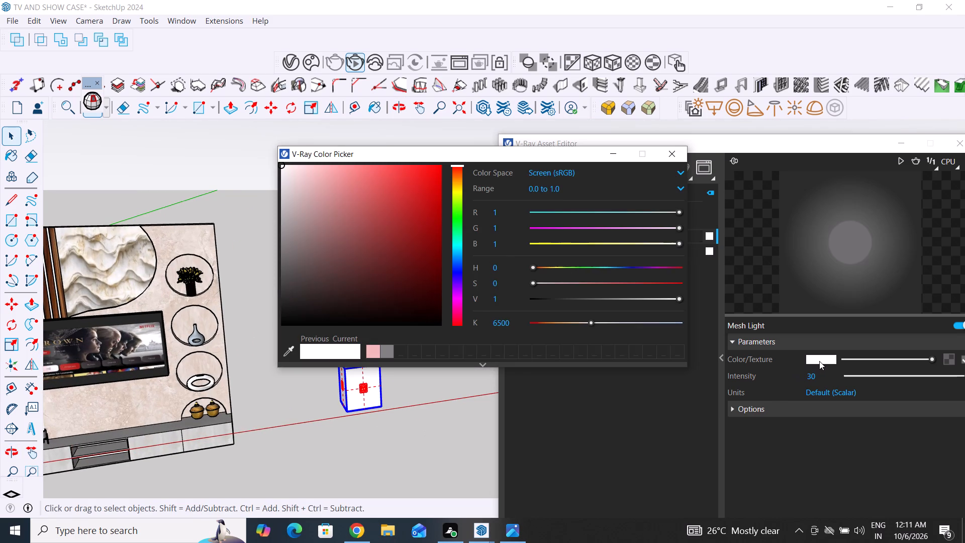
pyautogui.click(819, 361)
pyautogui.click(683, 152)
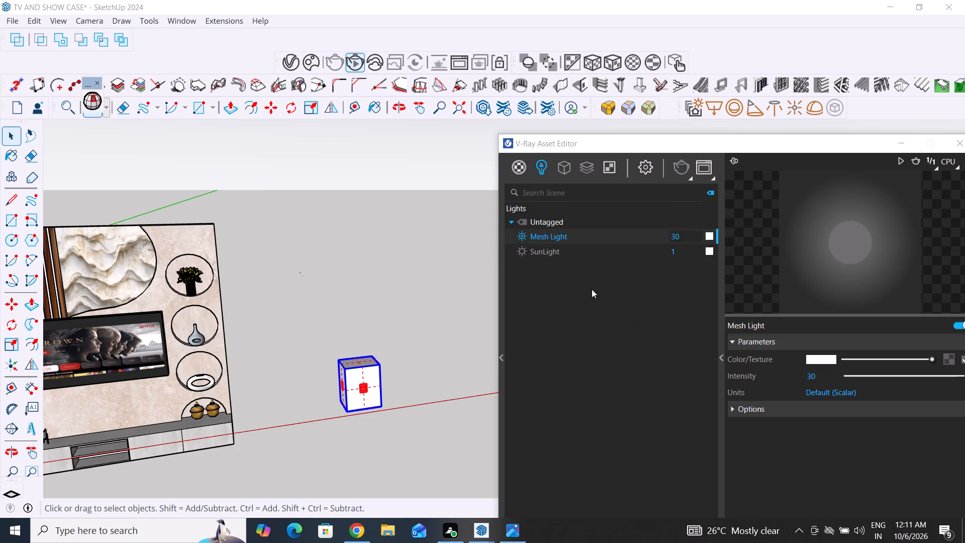
# Apply the Mesh Light asset to the selected box.
pyautogui.rightClick(612, 236)
pyautogui.click(634, 265)
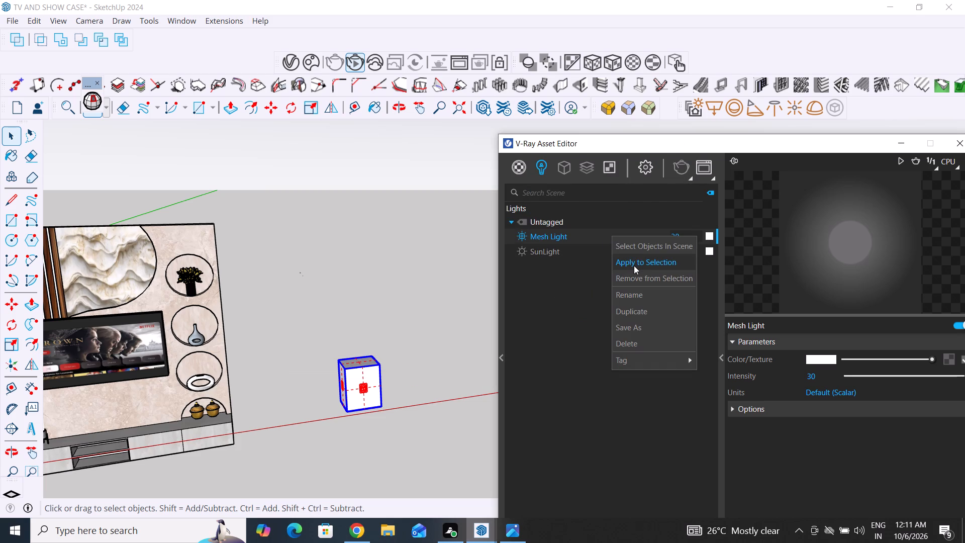
# Set the mesh light's colour to amber yellow, RGB 0.941, 0.739, 0.121.
pyautogui.click(819, 361)
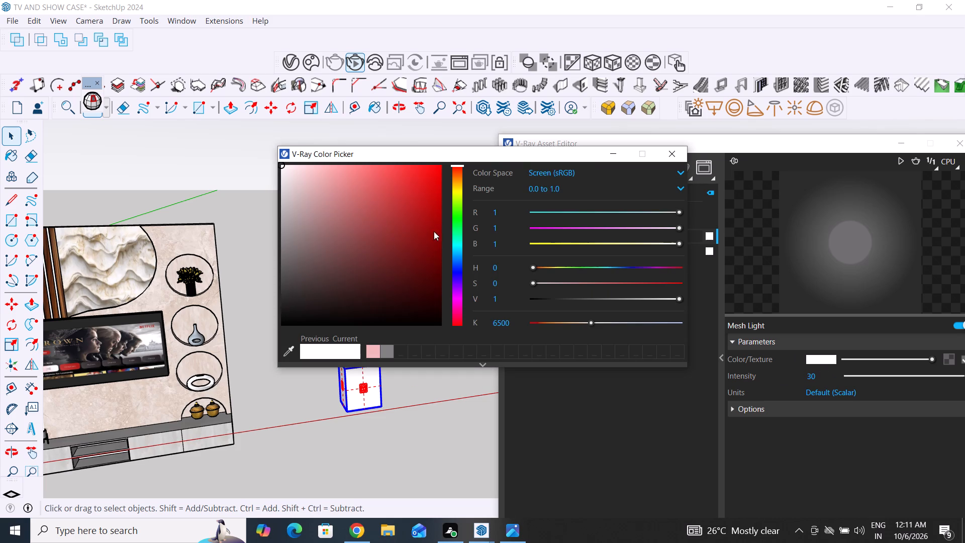
pyautogui.click(457, 186)
pyautogui.click(421, 174)
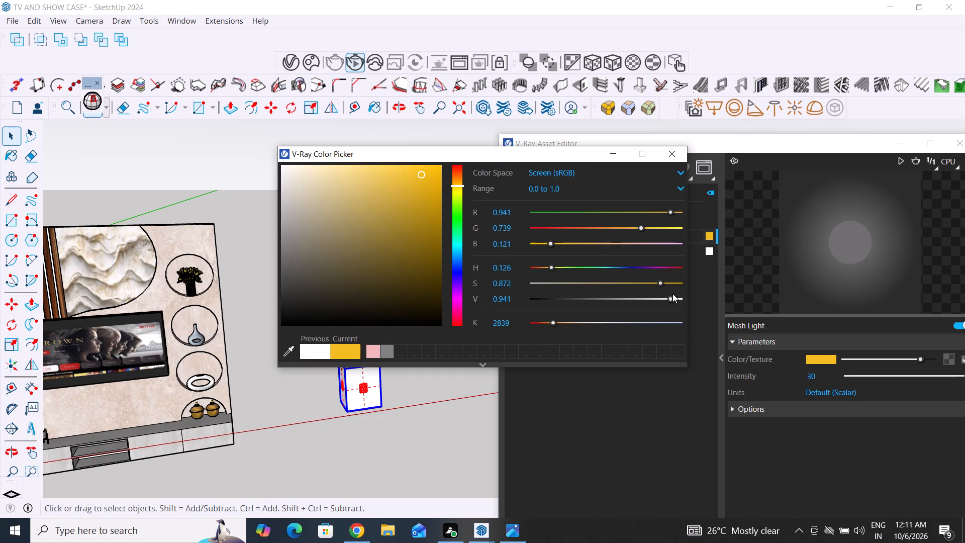
pyautogui.click(693, 405)
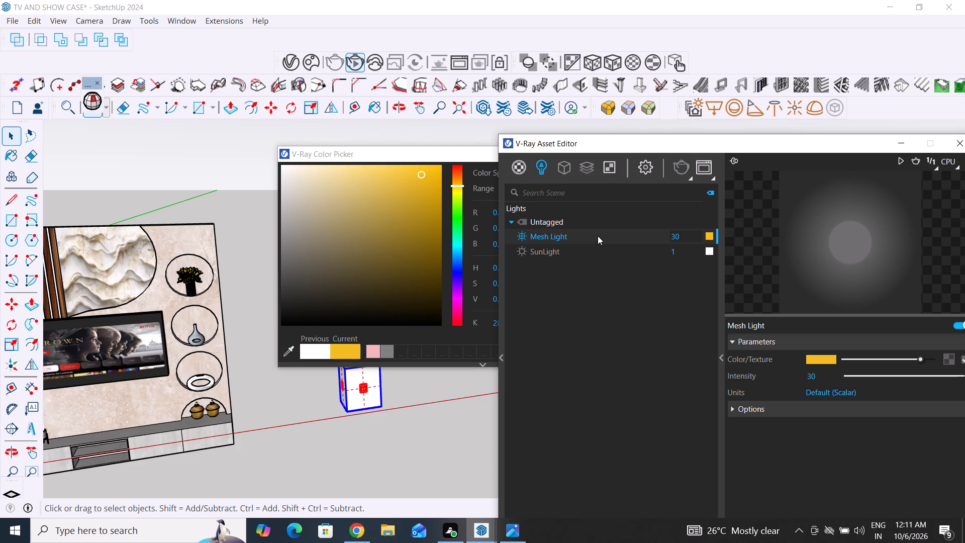
# Apply the amber Mesh Light to the selected box and deselect it, moving the colour picker and Asset Editor to new places.
pyautogui.rightClick(598, 236)
pyautogui.click(627, 262)
pyautogui.moveTo(432, 154); pyautogui.dragTo(348, 478)
pyautogui.click(421, 326)
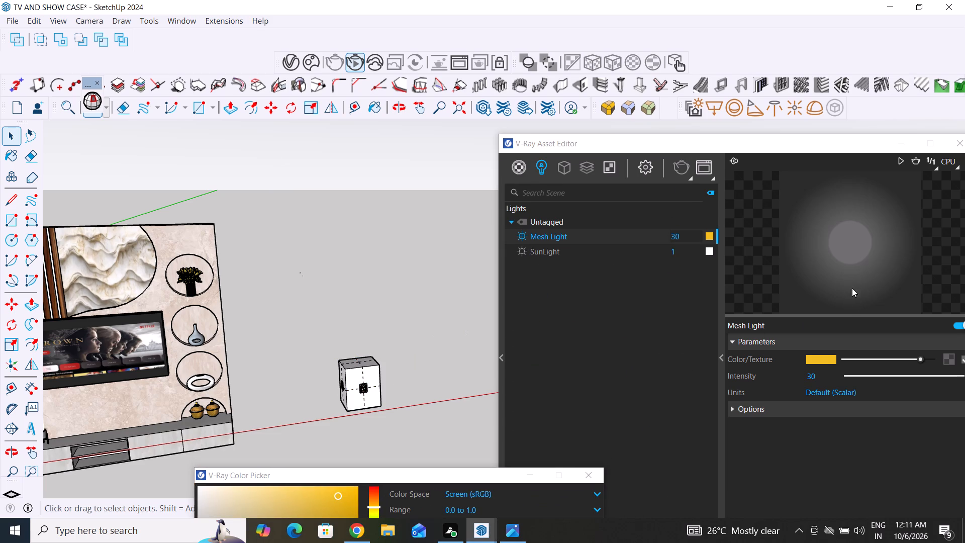
pyautogui.moveTo(792, 144); pyautogui.dragTo(637, 127)
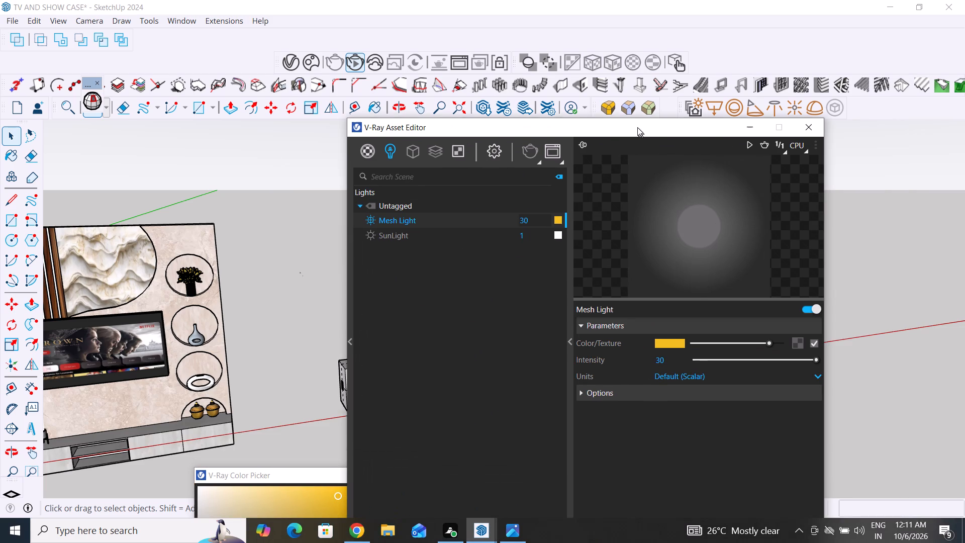
# Expand the mesh light's options and turn on No Decay, leaving Invisible off.
pyautogui.moveTo(637, 127); pyautogui.dragTo(627, 125)
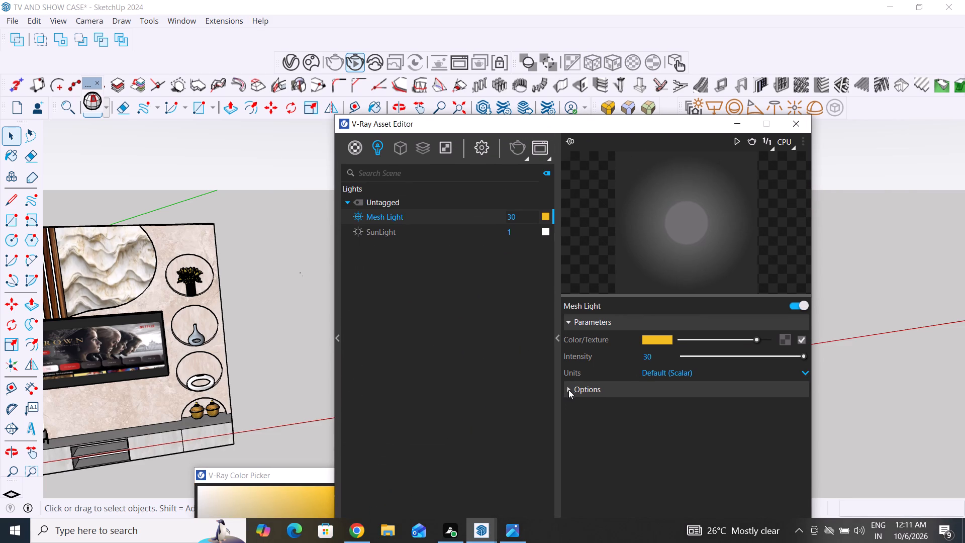
pyautogui.click(569, 389)
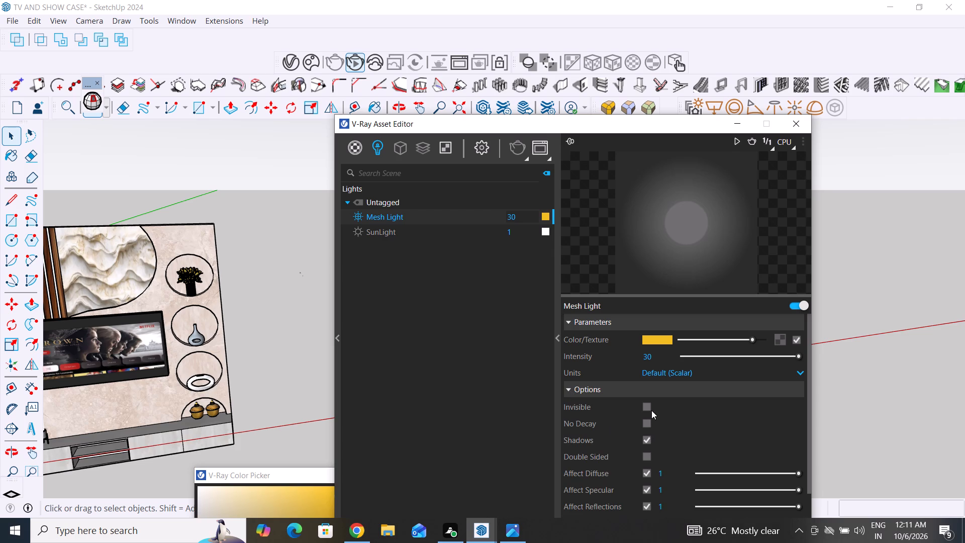
pyautogui.click(648, 407)
pyautogui.click(648, 407)
pyautogui.click(649, 423)
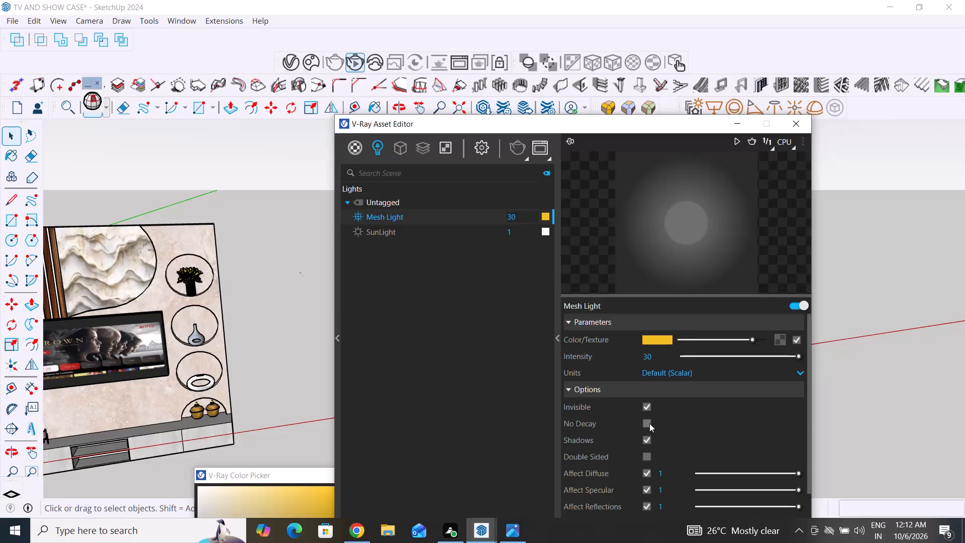
pyautogui.click(649, 423)
# Close the colour picker, move the Asset Editor clear of the test box and select the box.
pyautogui.click(295, 280)
pyautogui.scroll(-5, 287, 417)
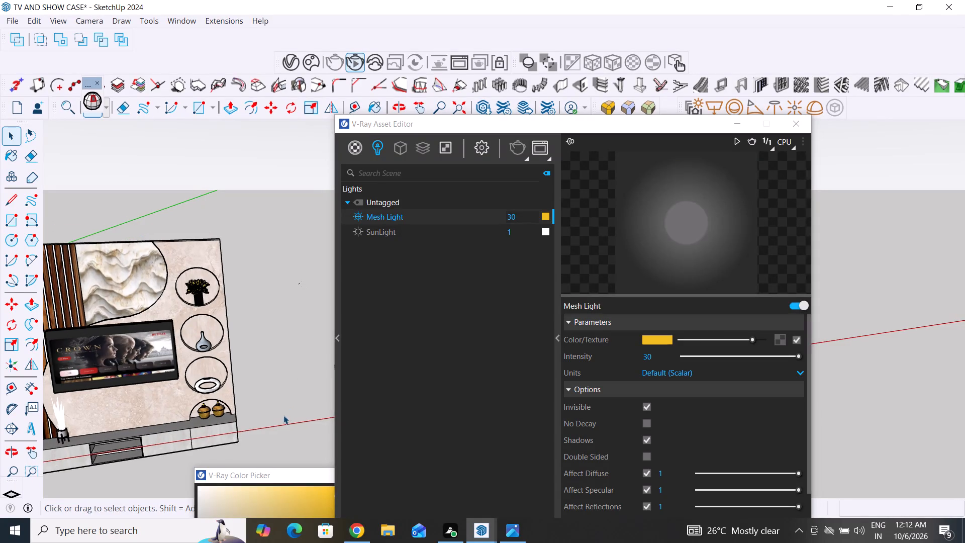
pyautogui.scroll(-3, 283, 415)
pyautogui.moveTo(287, 472); pyautogui.dragTo(232, 371)
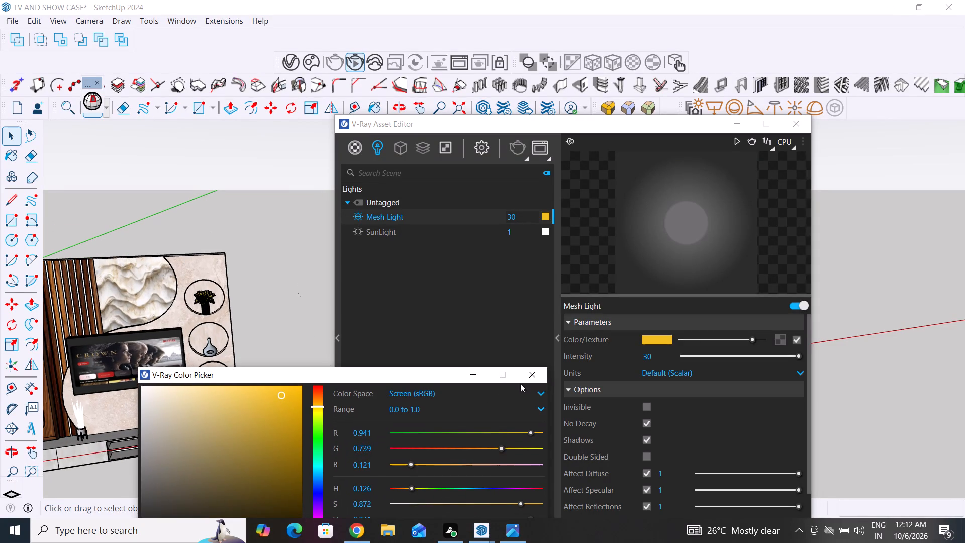
pyautogui.click(535, 372)
pyautogui.moveTo(589, 124); pyautogui.dragTo(778, 114)
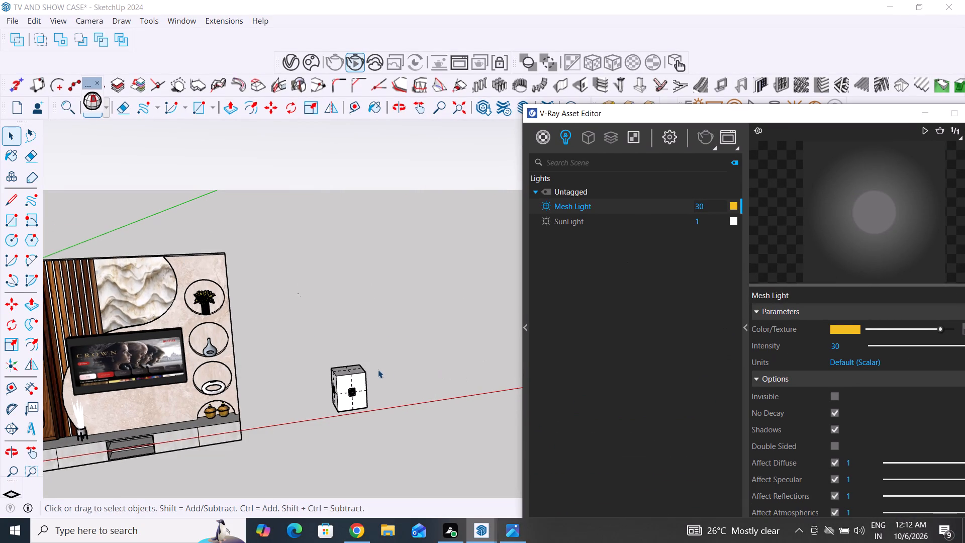
pyautogui.click(358, 378)
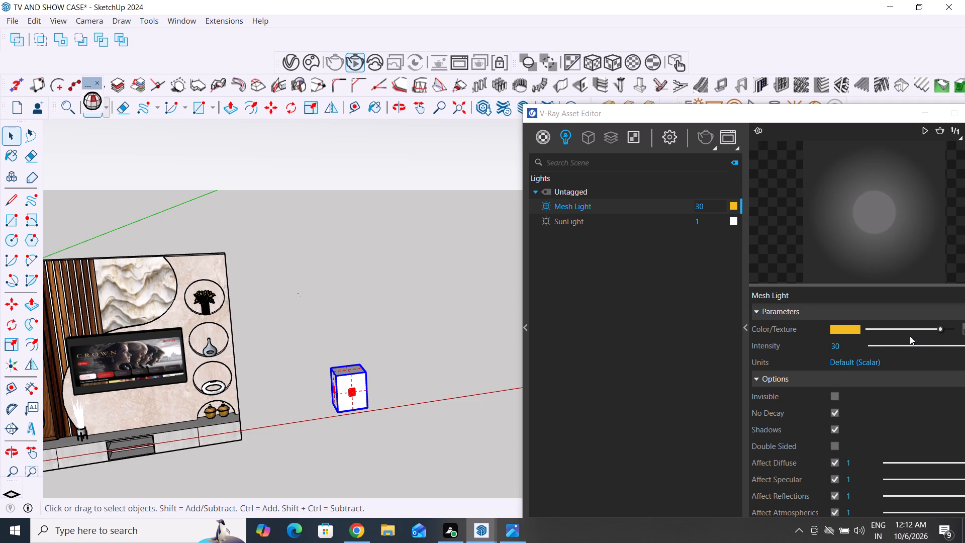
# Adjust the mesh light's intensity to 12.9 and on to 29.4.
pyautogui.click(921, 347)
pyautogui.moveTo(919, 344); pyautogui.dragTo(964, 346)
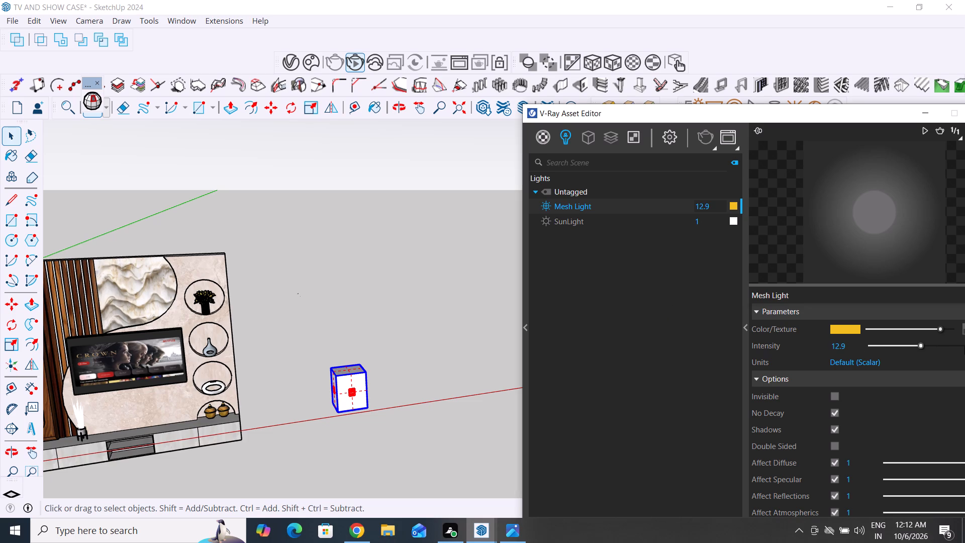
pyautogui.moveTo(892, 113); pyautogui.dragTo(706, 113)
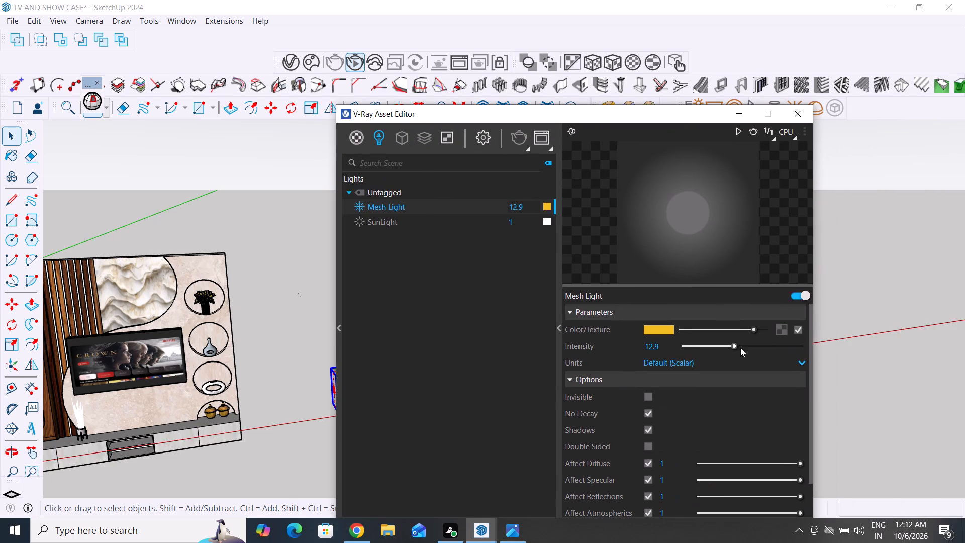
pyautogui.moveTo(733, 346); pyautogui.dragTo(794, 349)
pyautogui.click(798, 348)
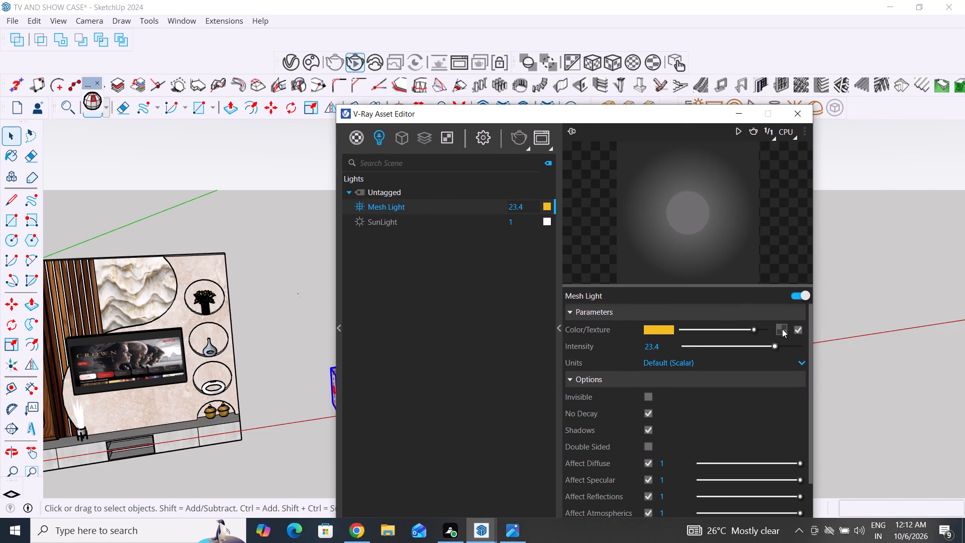
# Add a Bitmap texture to the mesh light's colour slot without choosing an image file.
pyautogui.click(781, 328)
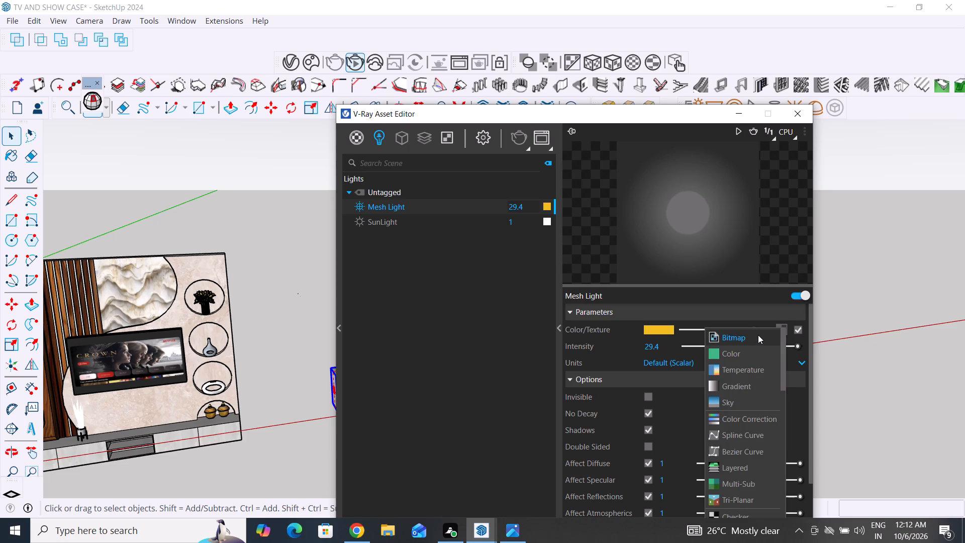
pyautogui.click(755, 331)
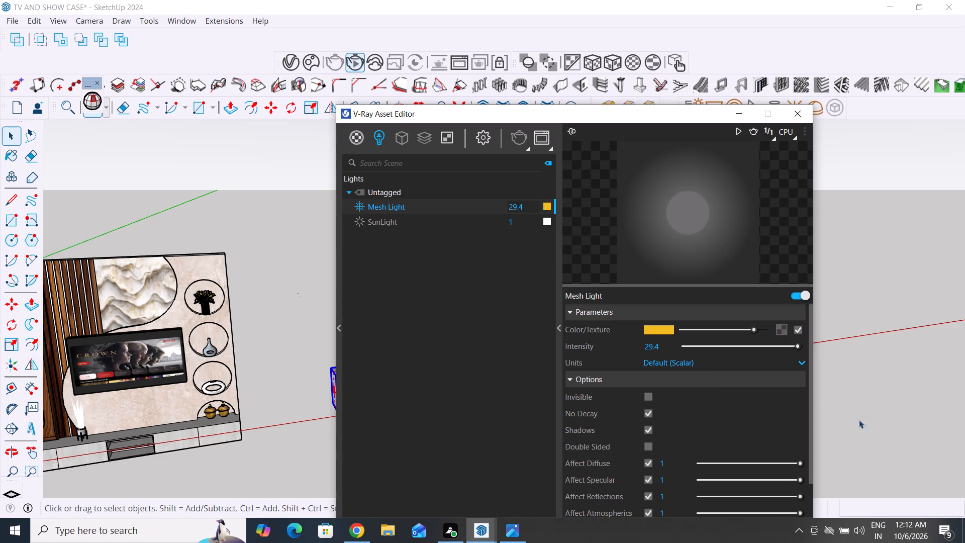
pyautogui.moveTo(593, 115); pyautogui.dragTo(731, 74)
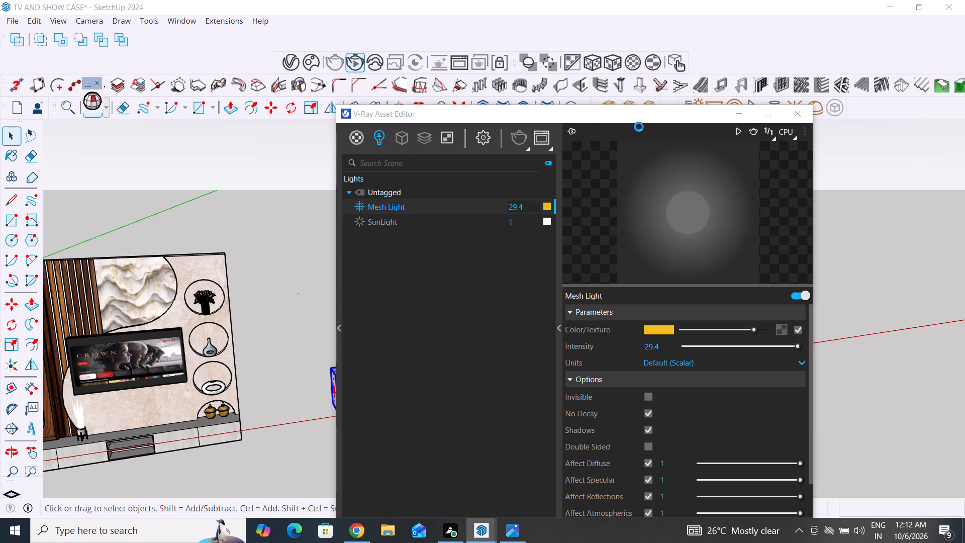
pyautogui.scroll(-1, 623, 425)
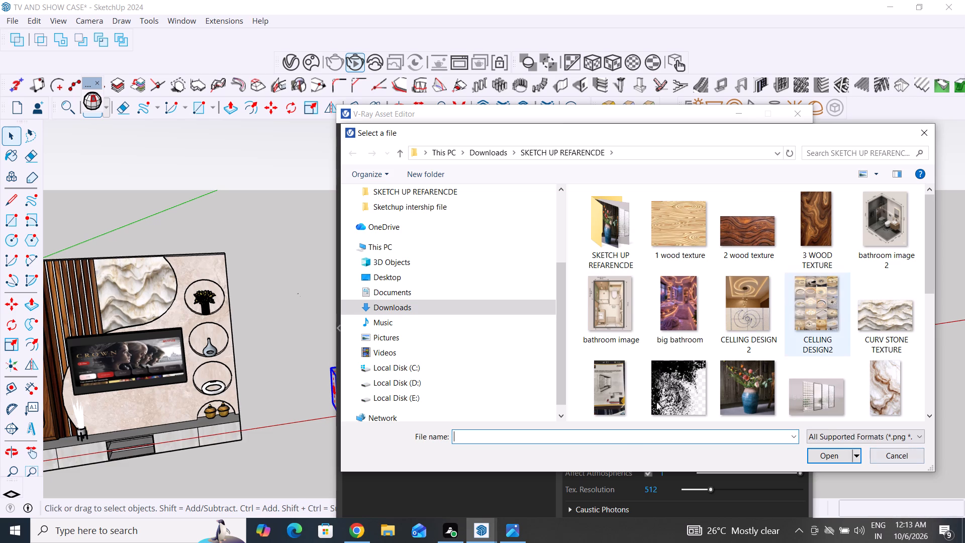
pyautogui.click(923, 137)
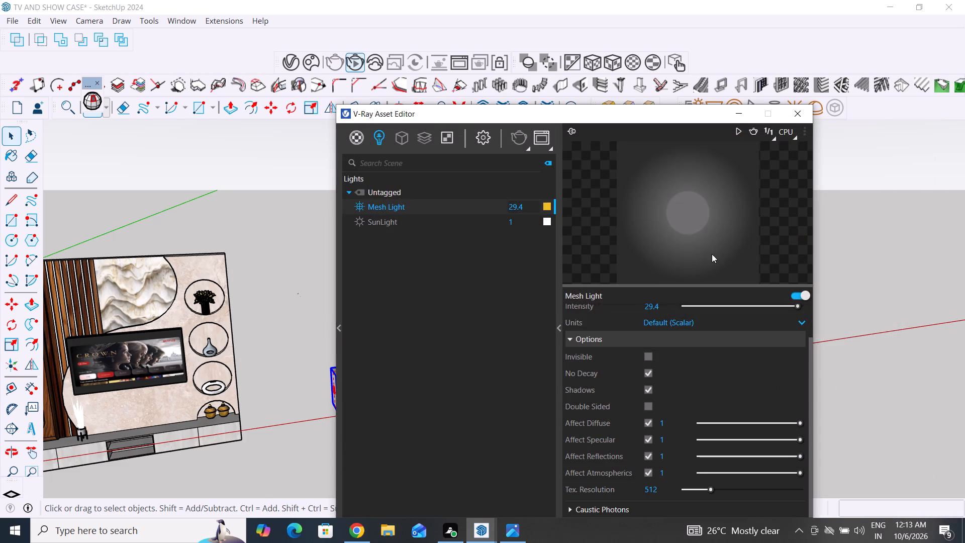
pyautogui.moveTo(554, 109); pyautogui.dragTo(619, 120)
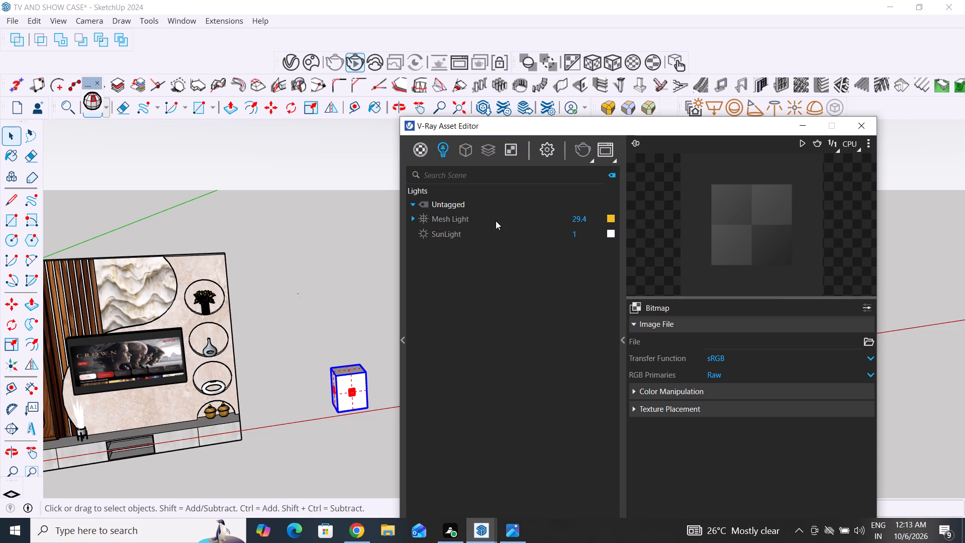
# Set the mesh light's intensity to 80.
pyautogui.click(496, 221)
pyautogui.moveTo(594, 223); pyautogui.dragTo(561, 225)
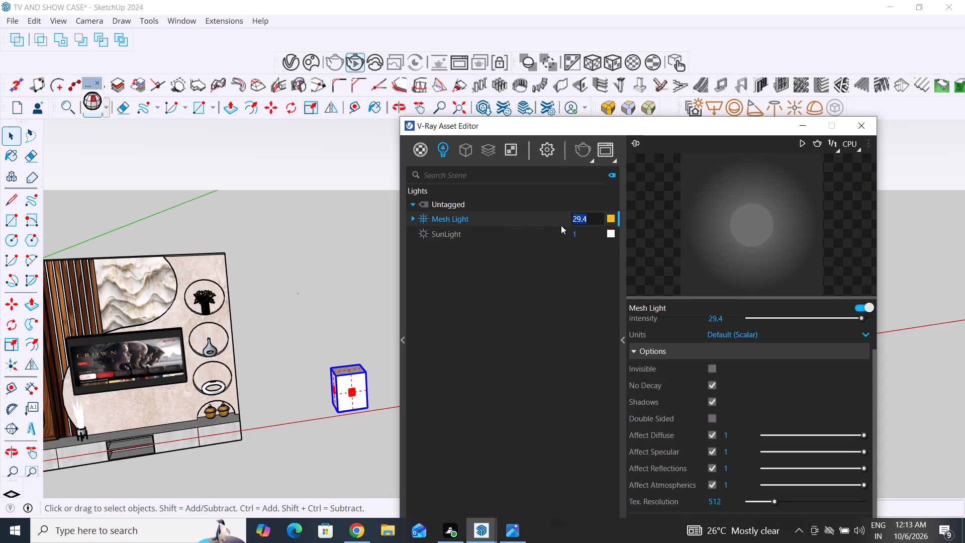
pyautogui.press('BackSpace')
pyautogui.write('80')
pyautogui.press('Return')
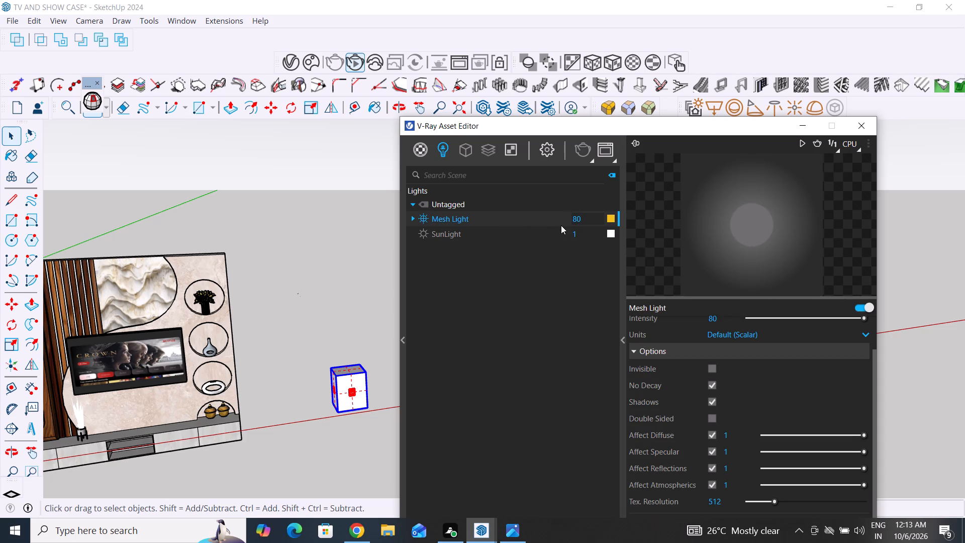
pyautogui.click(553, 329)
# Stop the running interactive render.
pyautogui.scroll(-4, 337, 374)
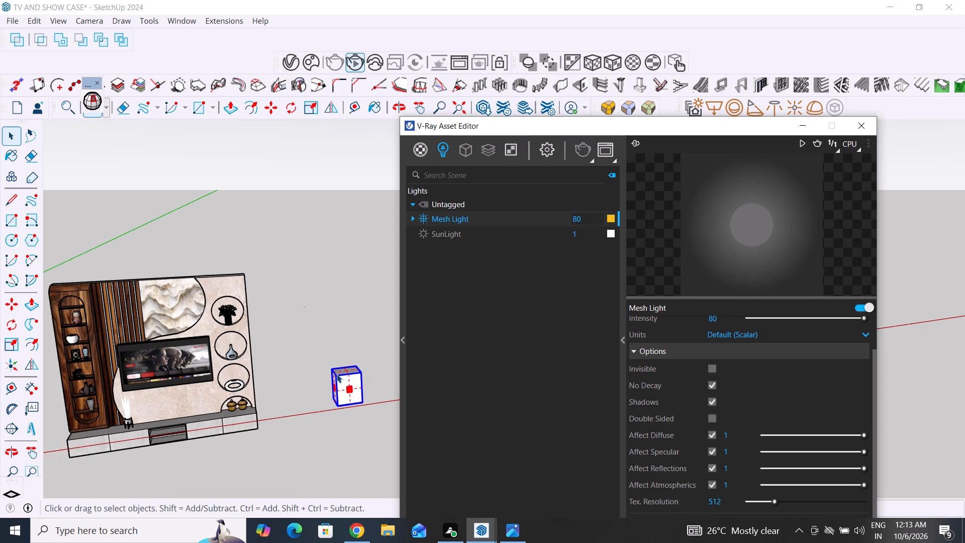
pyautogui.scroll(-1, 337, 374)
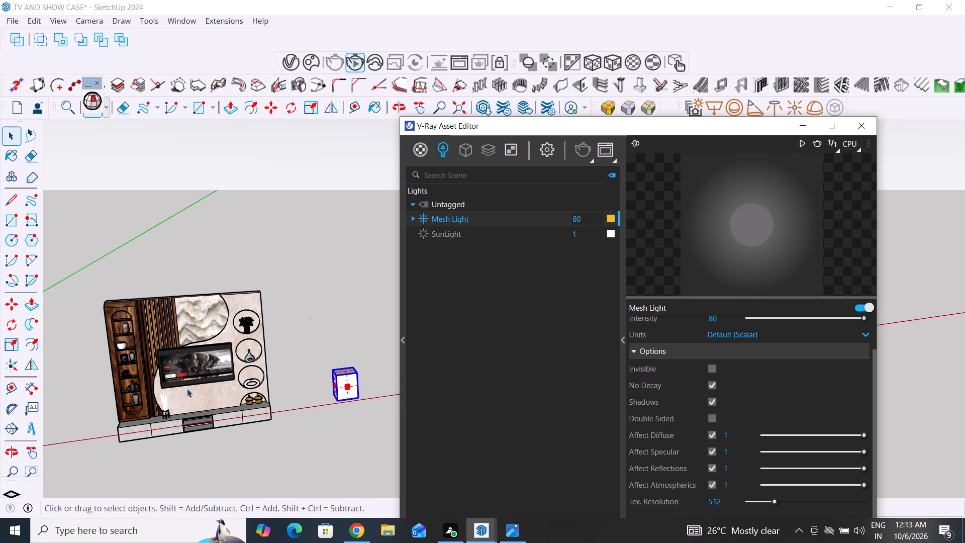
pyautogui.scroll(-4, 187, 389)
pyautogui.moveTo(318, 404); pyautogui.dragTo(283, 385, button='middle')
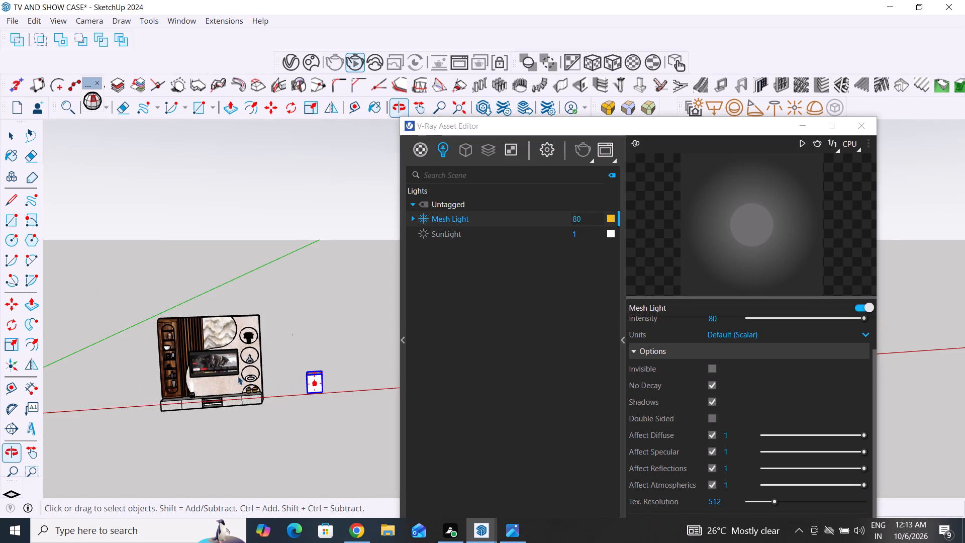
pyautogui.scroll(-4, 221, 374)
pyautogui.scroll(3, 371, 390)
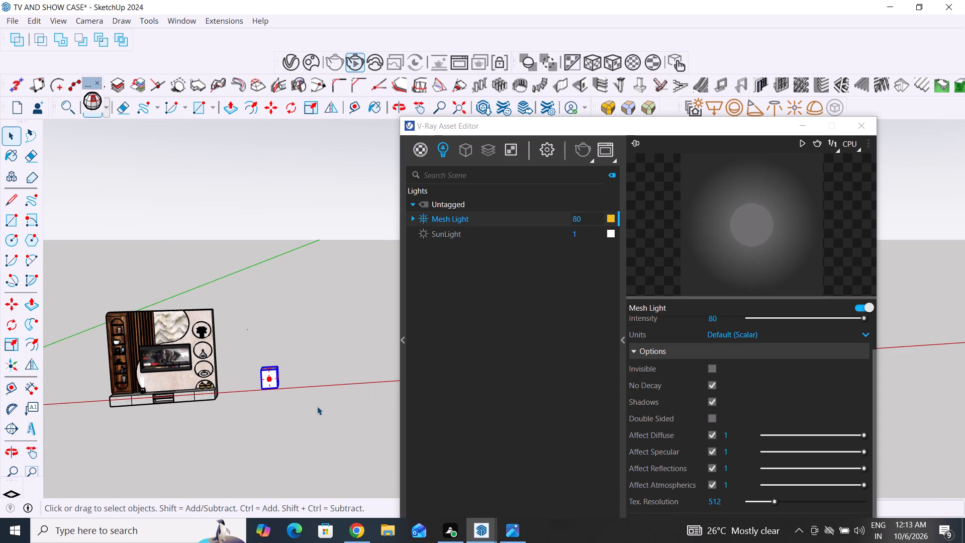
pyautogui.scroll(7, 317, 406)
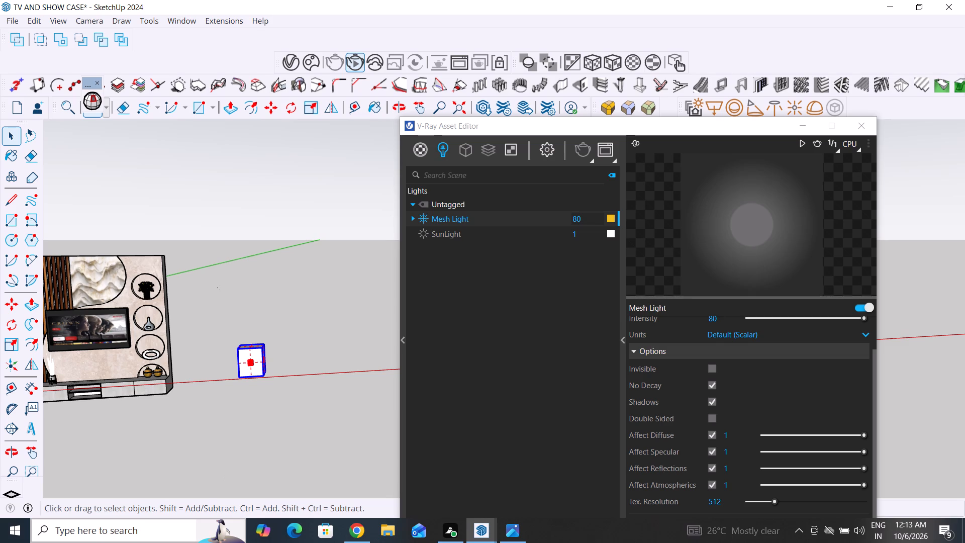
pyautogui.click(591, 161)
pyautogui.click(581, 185)
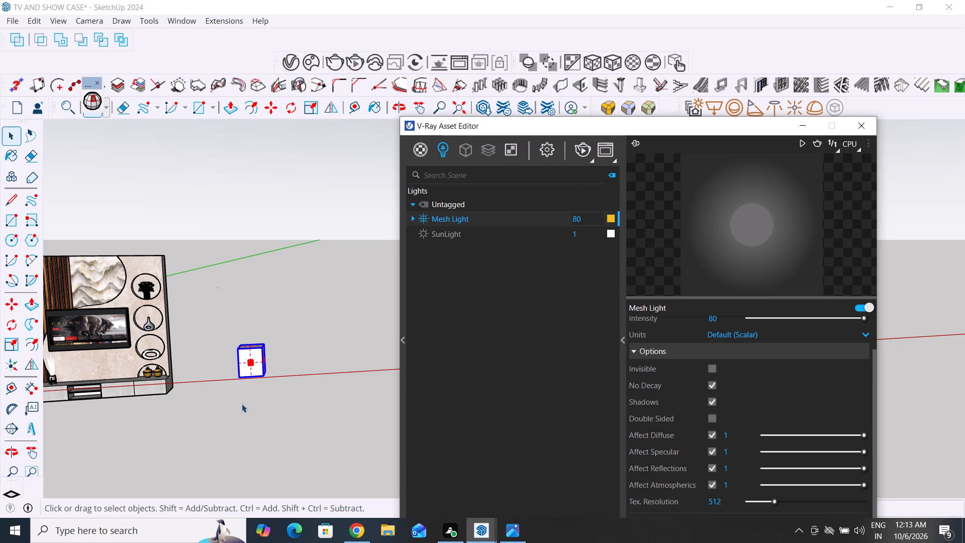
# Reposition the Asset Editor beside the selected box so all of the mesh light's settings are in view.
pyautogui.scroll(3, 242, 404)
pyautogui.scroll(6, 289, 369)
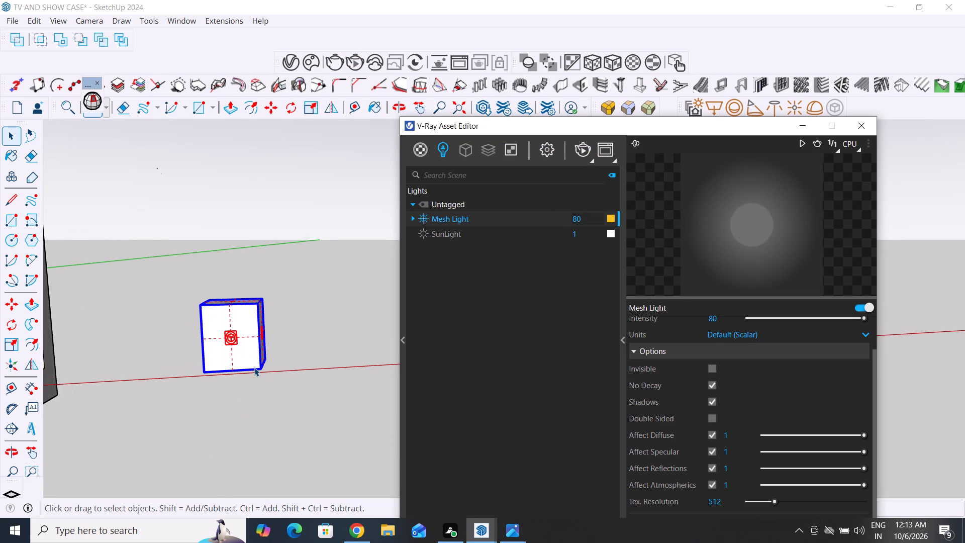
pyautogui.click(484, 533)
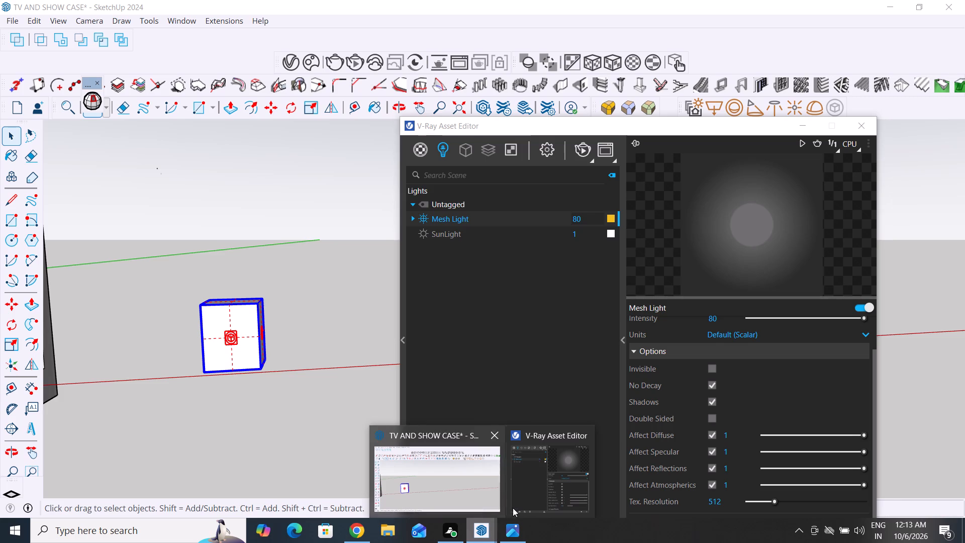
pyautogui.click(525, 490)
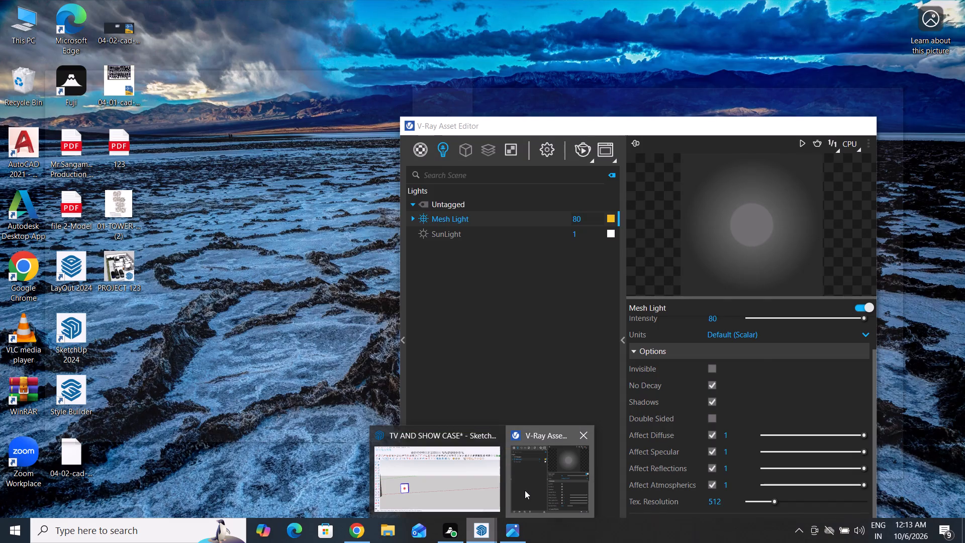
pyautogui.moveTo(644, 126); pyautogui.dragTo(822, 67)
pyautogui.scroll(-4, 455, 368)
pyautogui.scroll(2, 288, 379)
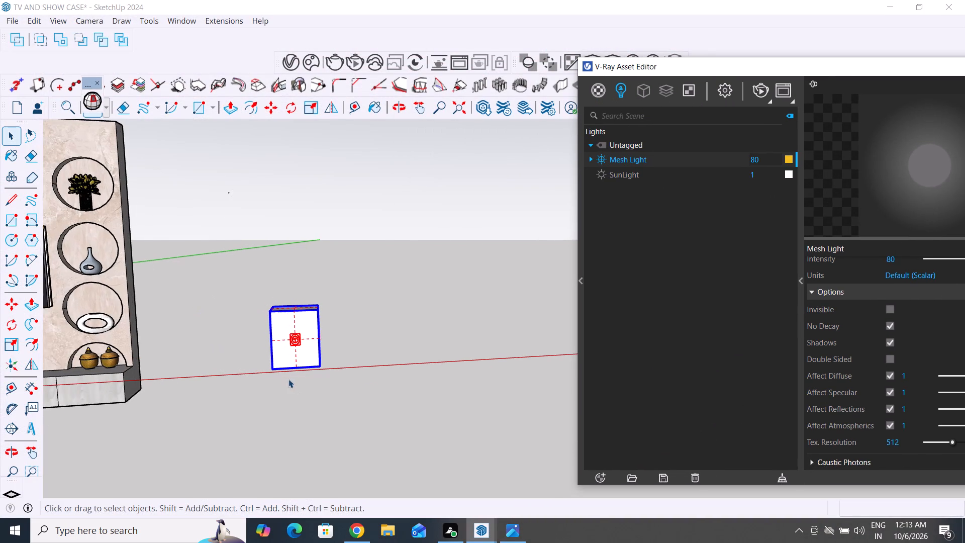
pyautogui.scroll(1, 288, 379)
pyautogui.moveTo(851, 68); pyautogui.dragTo(650, 77)
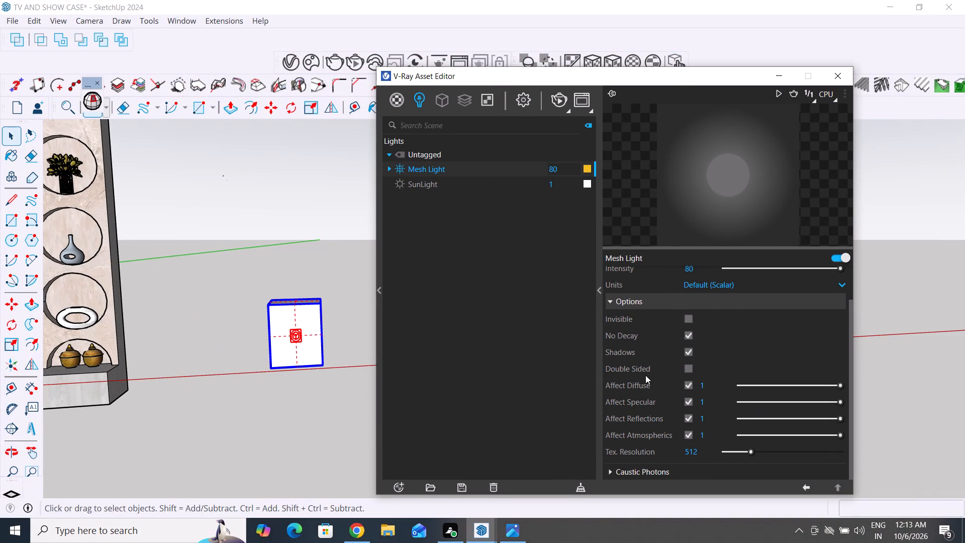
# Set the mesh light's intensity to 6 and switch the mesh light off.
pyautogui.scroll(-3, 641, 389)
pyautogui.scroll(2, 621, 332)
pyautogui.click(700, 309)
pyautogui.press('BackSpace')
pyautogui.press('BackSpace')
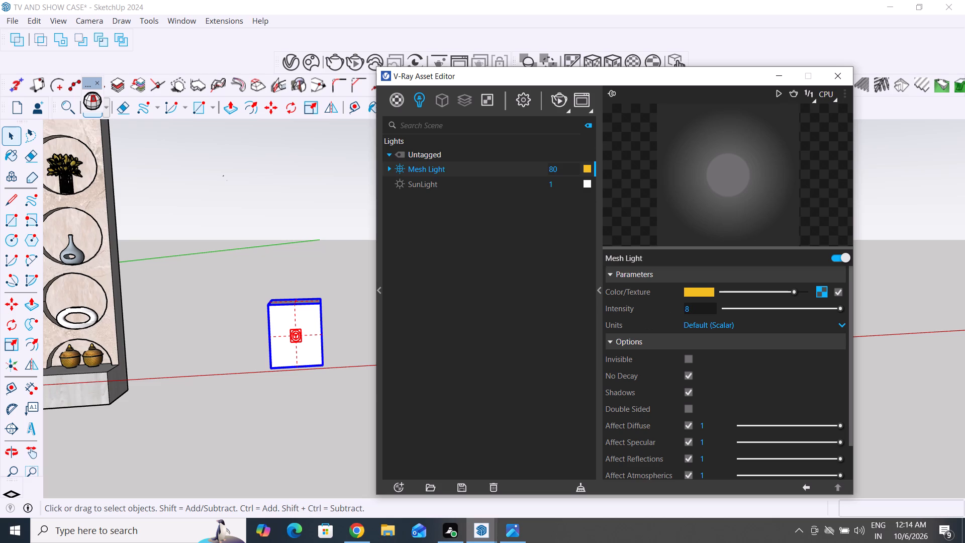
pyautogui.press('BackSpace')
pyautogui.press('6')
pyautogui.click(833, 261)
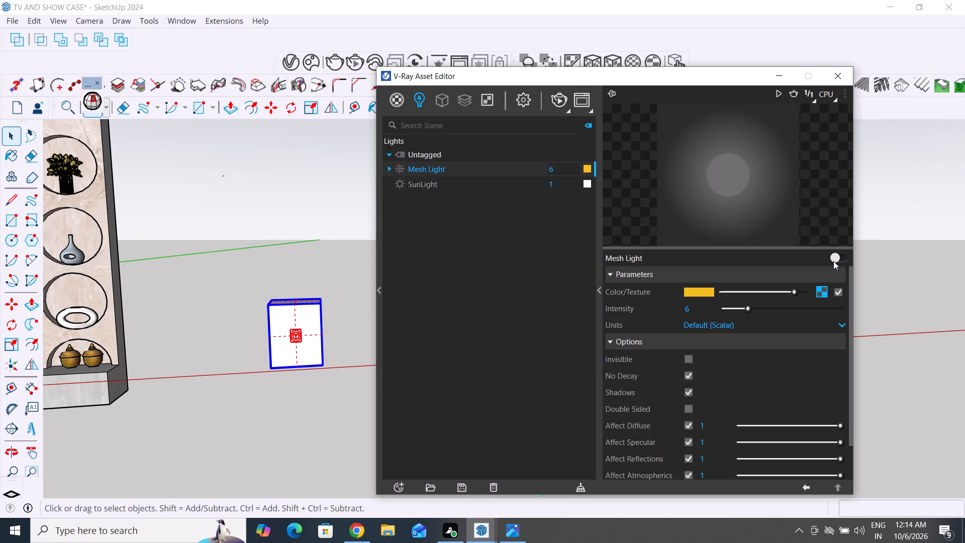
# Switch the amber mesh light on and the SunLight off.
pyautogui.click(833, 261)
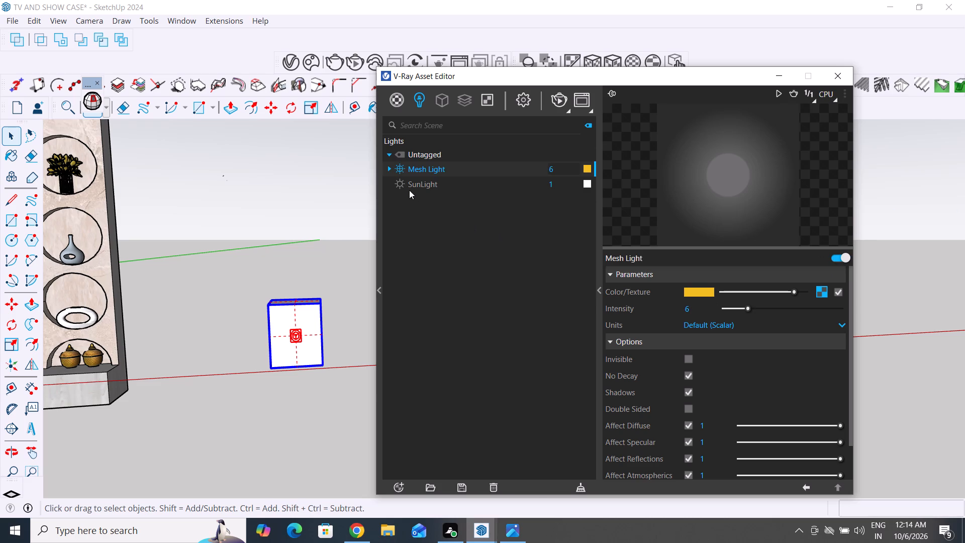
pyautogui.click(408, 182)
pyautogui.click(840, 257)
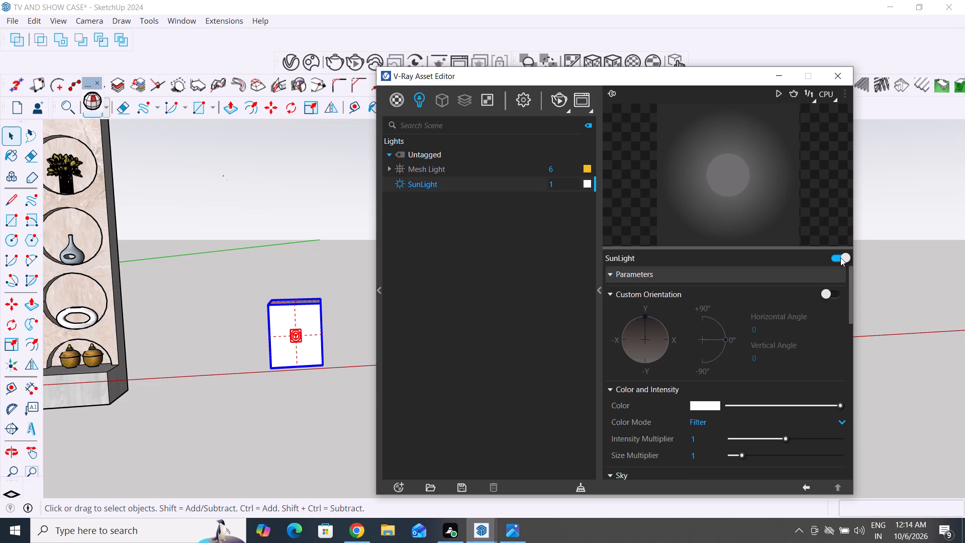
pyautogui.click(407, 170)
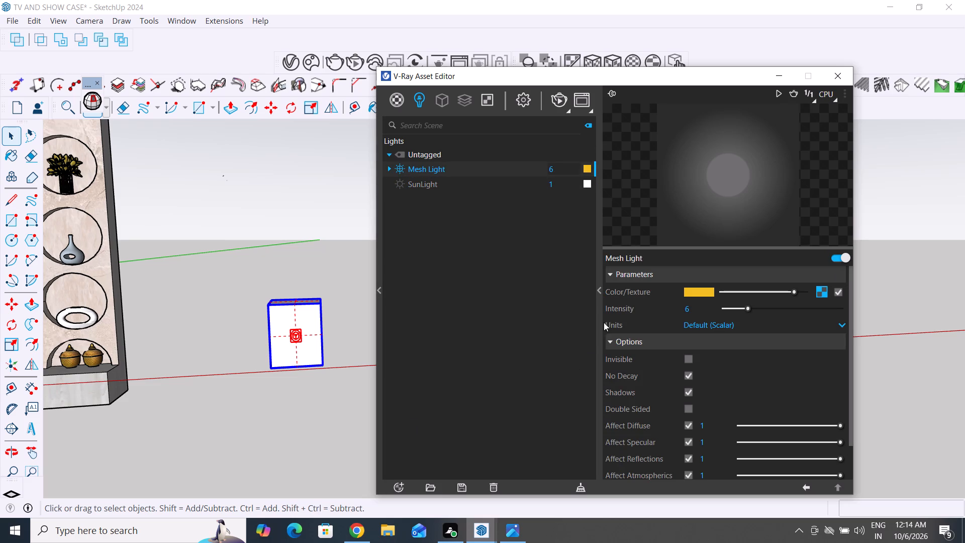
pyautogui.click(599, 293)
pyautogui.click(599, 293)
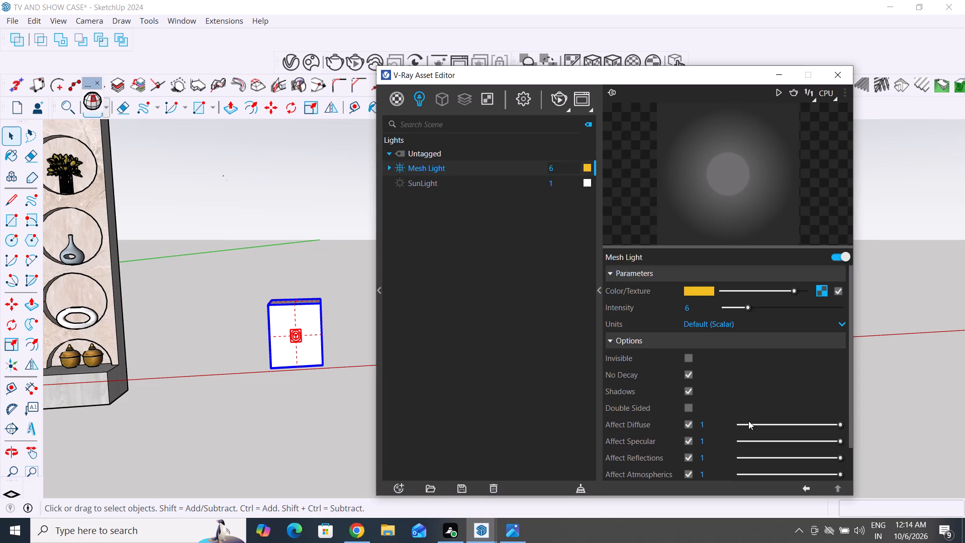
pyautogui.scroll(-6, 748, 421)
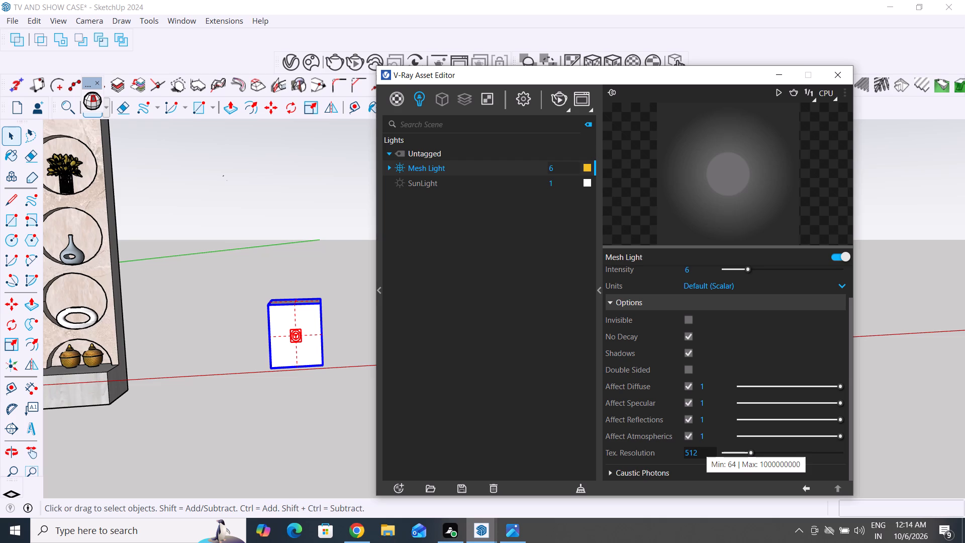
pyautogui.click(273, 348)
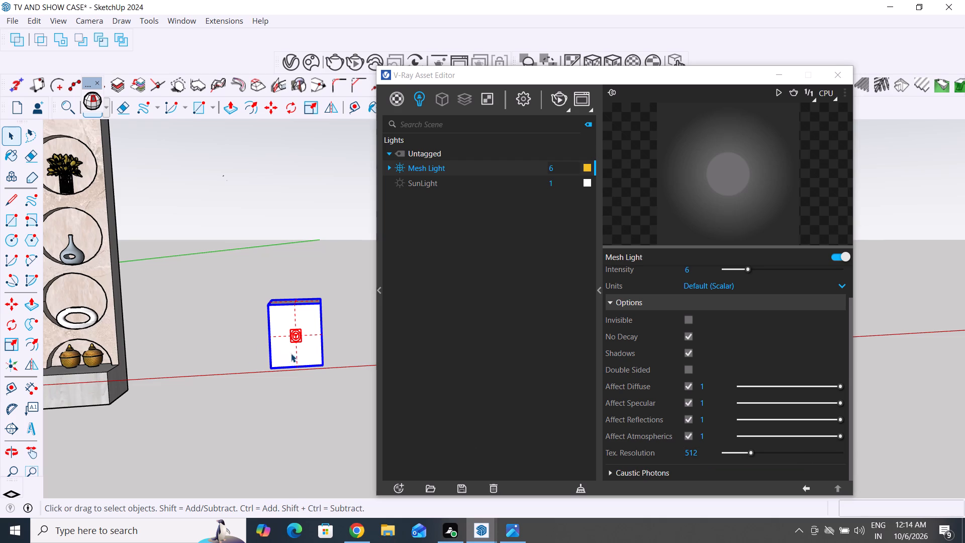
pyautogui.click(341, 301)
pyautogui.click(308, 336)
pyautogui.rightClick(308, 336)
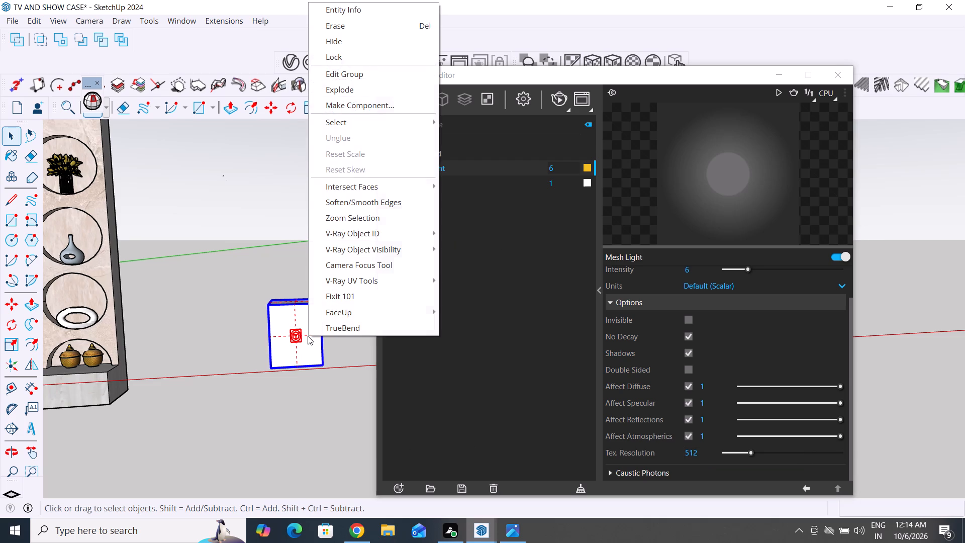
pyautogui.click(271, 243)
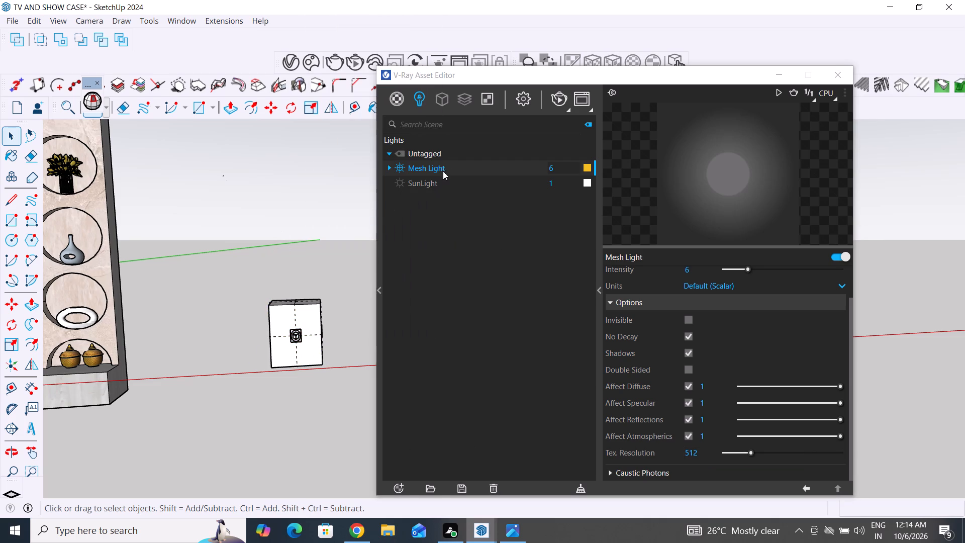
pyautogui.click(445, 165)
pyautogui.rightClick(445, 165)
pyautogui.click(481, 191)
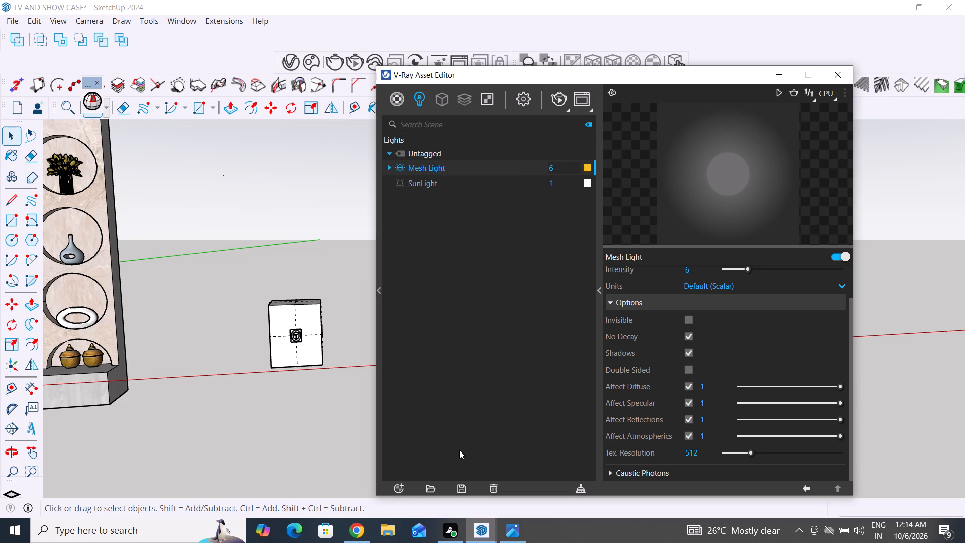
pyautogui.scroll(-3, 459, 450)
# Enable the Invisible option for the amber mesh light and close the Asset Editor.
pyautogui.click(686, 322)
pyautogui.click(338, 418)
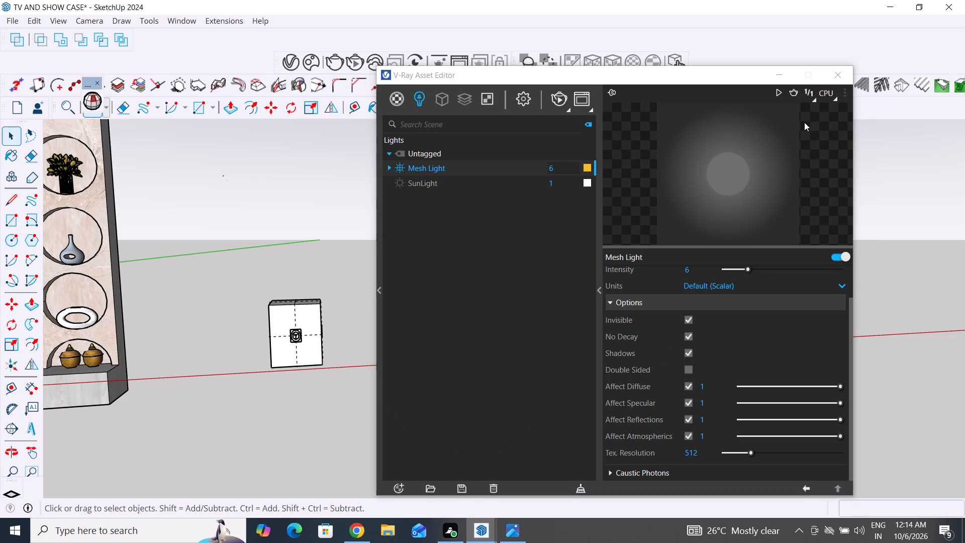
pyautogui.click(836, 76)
# Delete the mesh light test box beside the showcase wall unit.
pyautogui.click(309, 355)
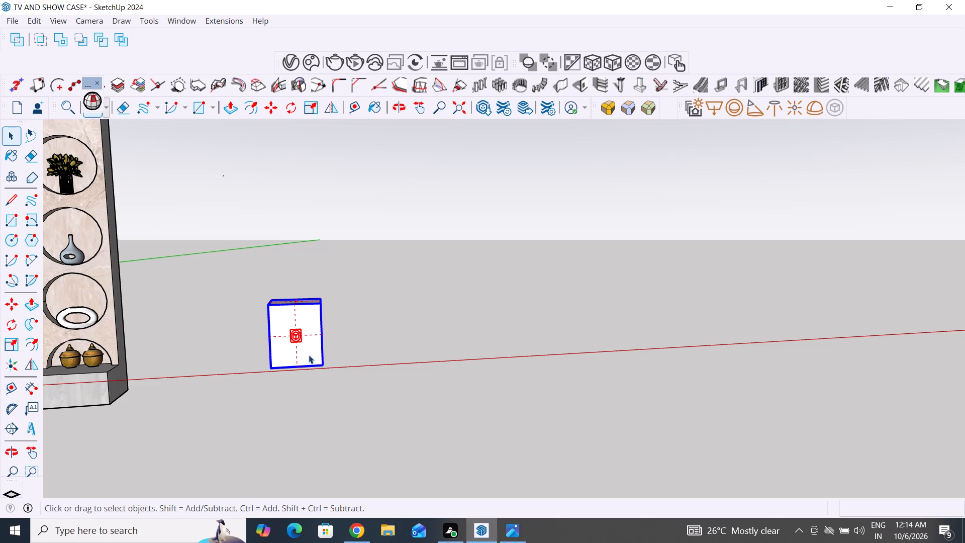
pyautogui.press('Delete')
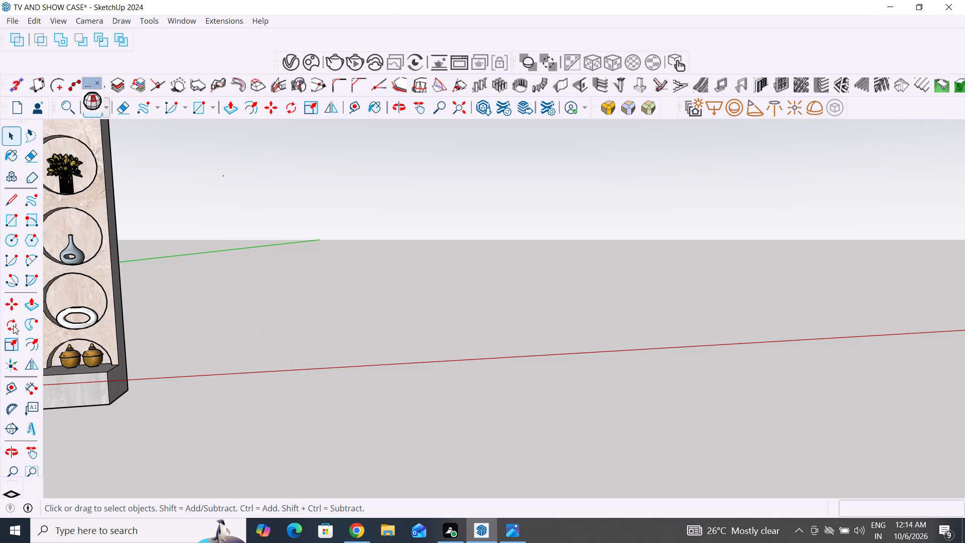
# Draw a ground rectangle of about 4' 8 3/4" by 4' 1 7/16" near the red axis, beside the wall unit.
pyautogui.click(11, 224)
pyautogui.scroll(1, 431, 368)
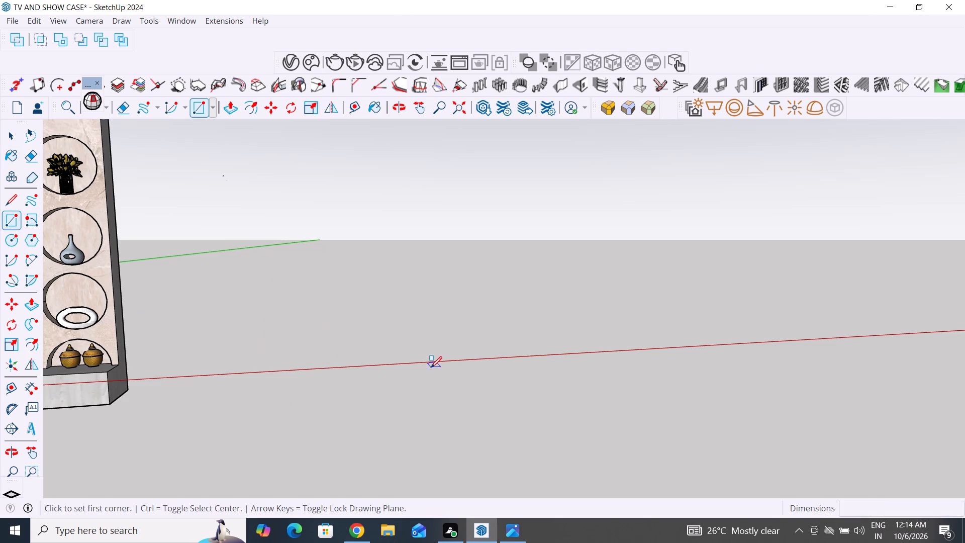
pyautogui.scroll(1, 431, 368)
pyautogui.moveTo(434, 379); pyautogui.dragTo(436, 445, button='middle')
pyautogui.scroll(-4, 409, 396)
pyautogui.click(409, 396)
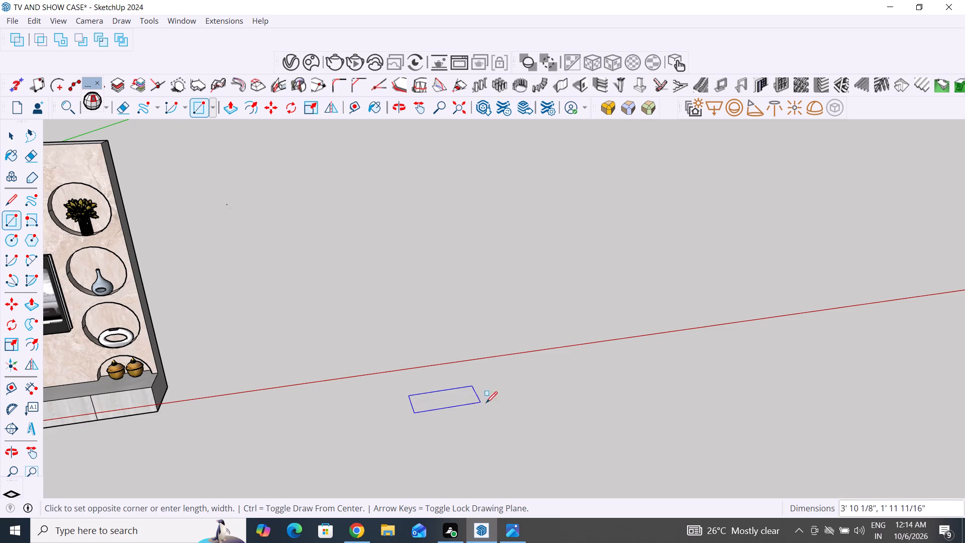
pyautogui.click(508, 420)
pyautogui.click(8, 137)
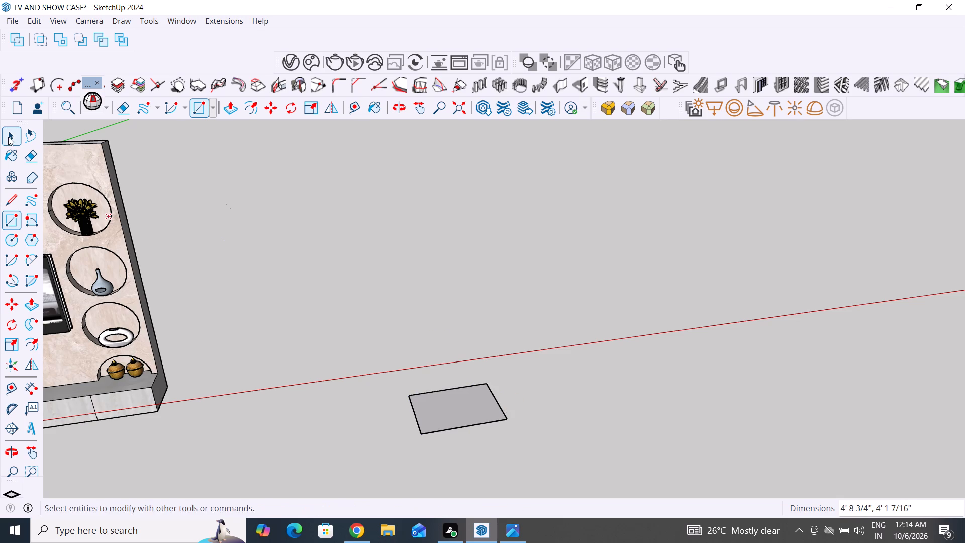
# Push/Pull the rectangle upward about 3' 3 3/8" into a solid box.
pyautogui.click(232, 113)
pyautogui.click(459, 413)
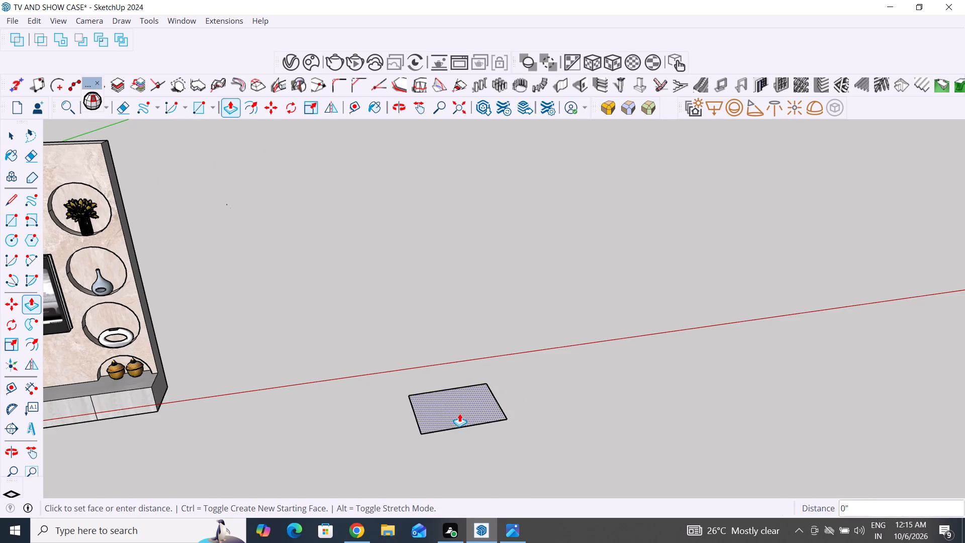
pyautogui.click(459, 360)
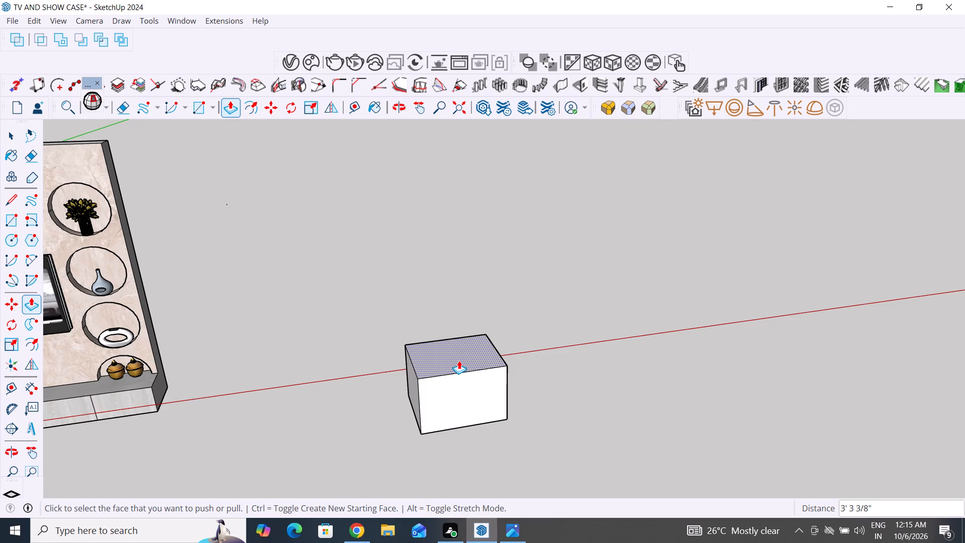
pyautogui.click(11, 133)
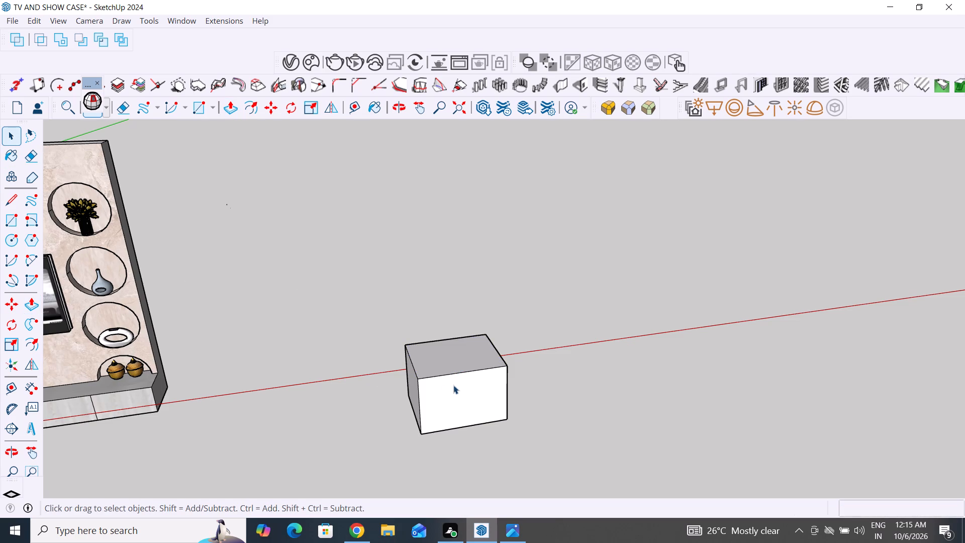
# Group the entire new box and convert the group to a V-Ray mesh light.
pyautogui.tripleClick(453, 385)
pyautogui.rightClick(453, 385)
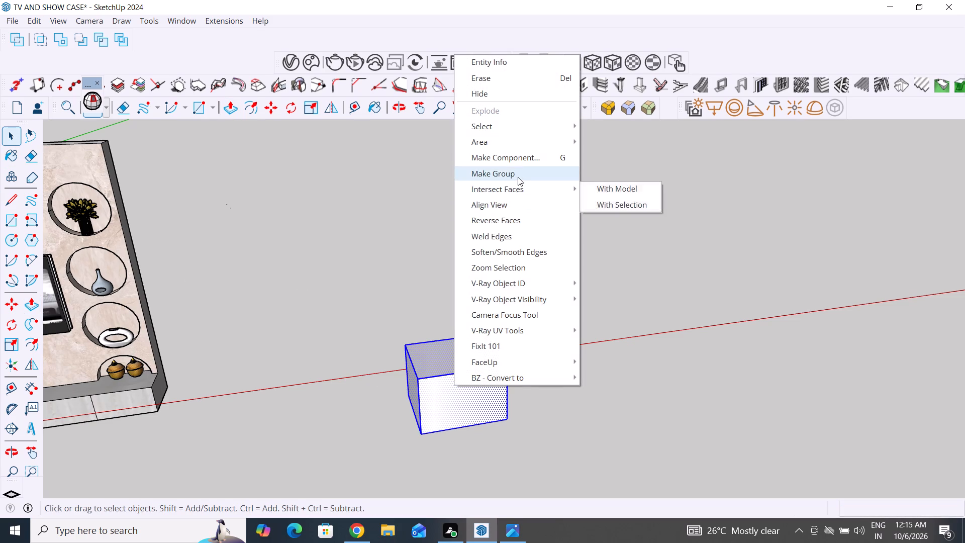
pyautogui.click(518, 177)
pyautogui.click(841, 110)
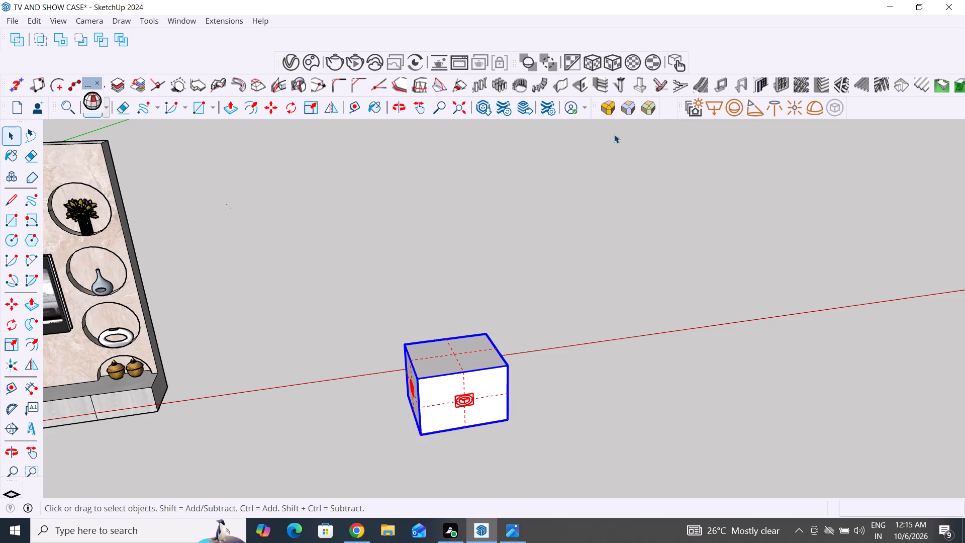
# Permanently delete the new white mesh light from the Asset Editor's light list.
pyautogui.click(294, 68)
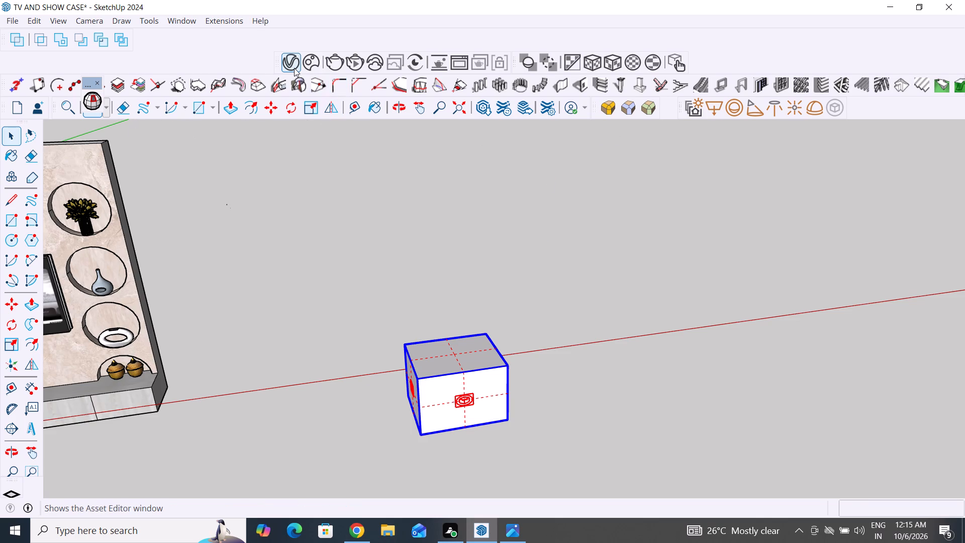
pyautogui.scroll(1, 686, 357)
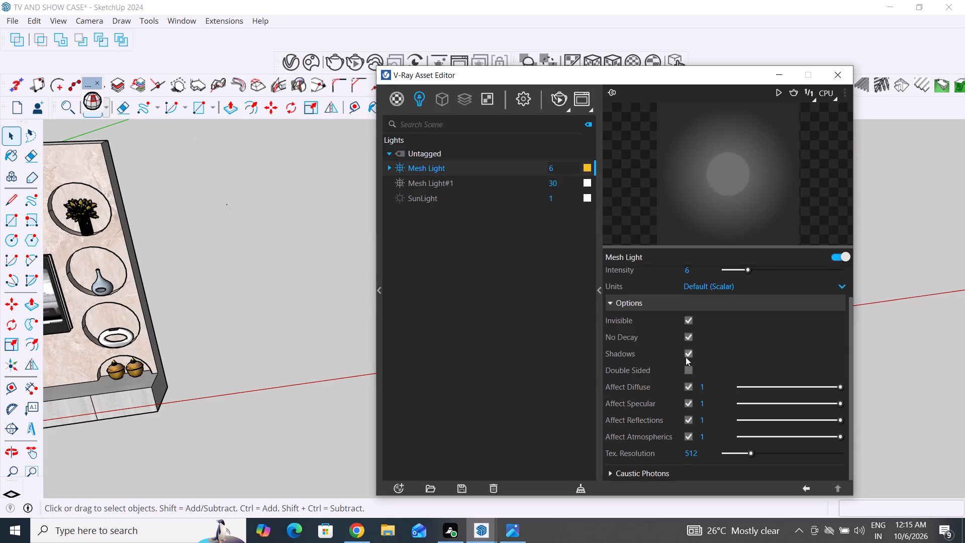
pyautogui.scroll(4, 686, 357)
pyautogui.click(476, 179)
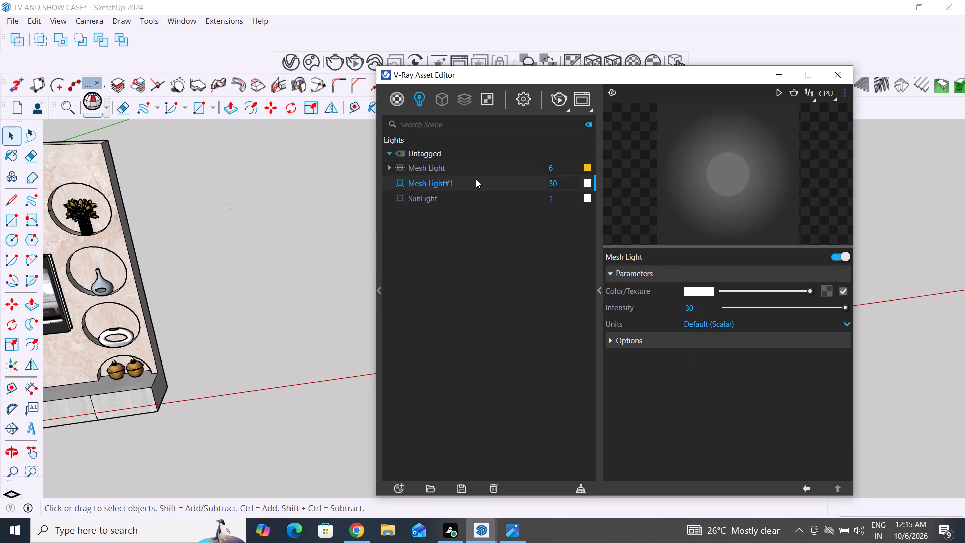
pyautogui.rightClick(476, 179)
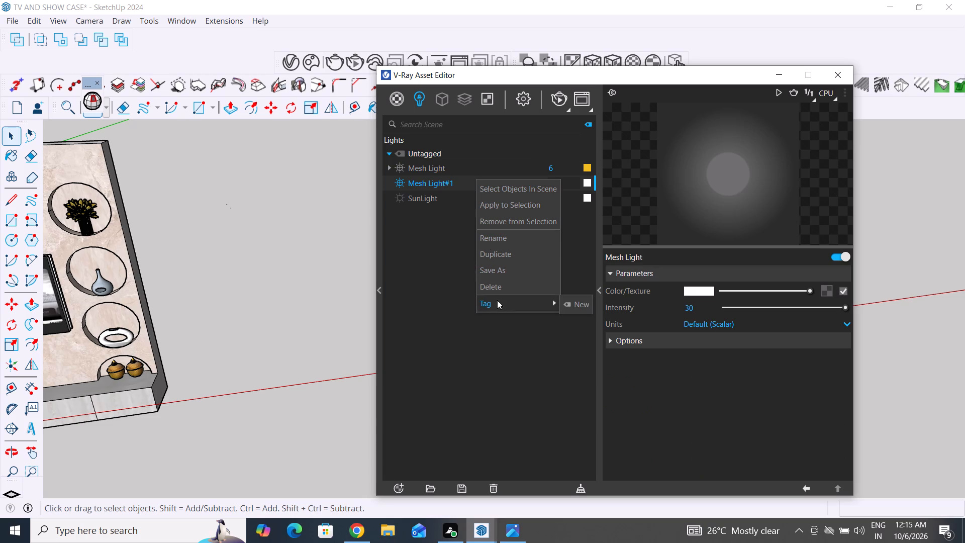
pyautogui.click(485, 286)
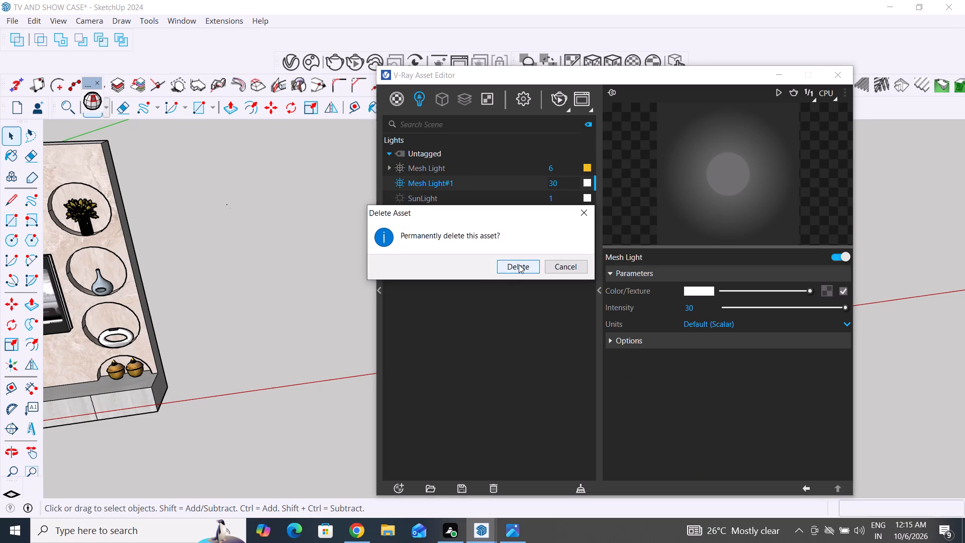
pyautogui.click(519, 264)
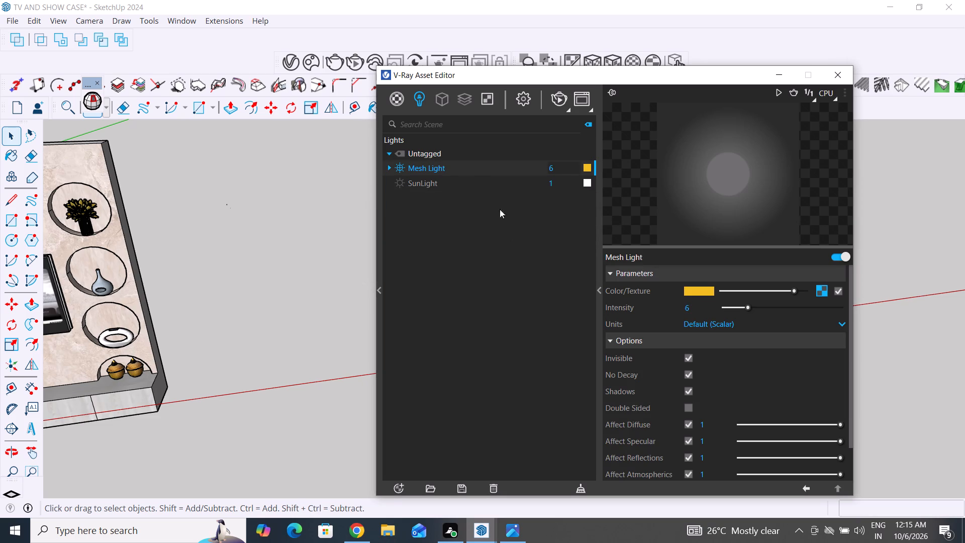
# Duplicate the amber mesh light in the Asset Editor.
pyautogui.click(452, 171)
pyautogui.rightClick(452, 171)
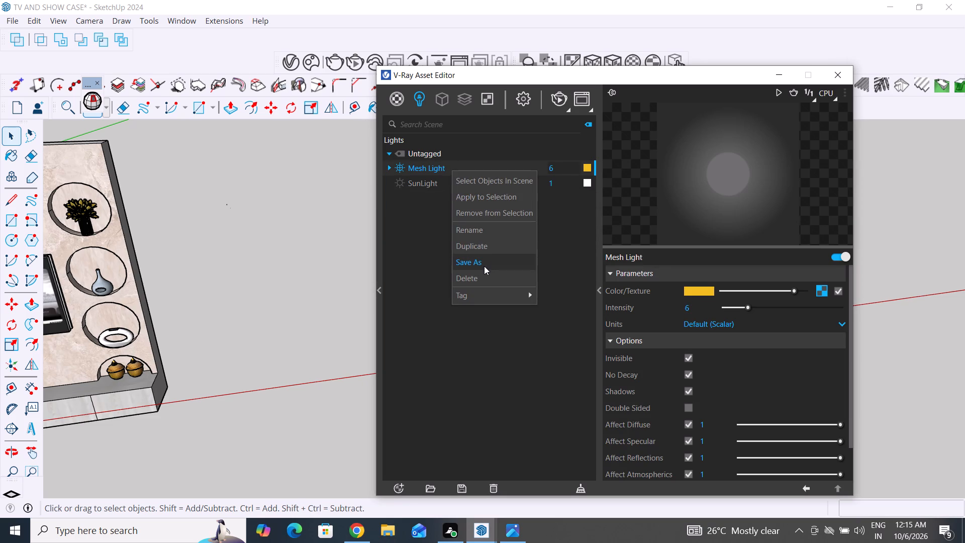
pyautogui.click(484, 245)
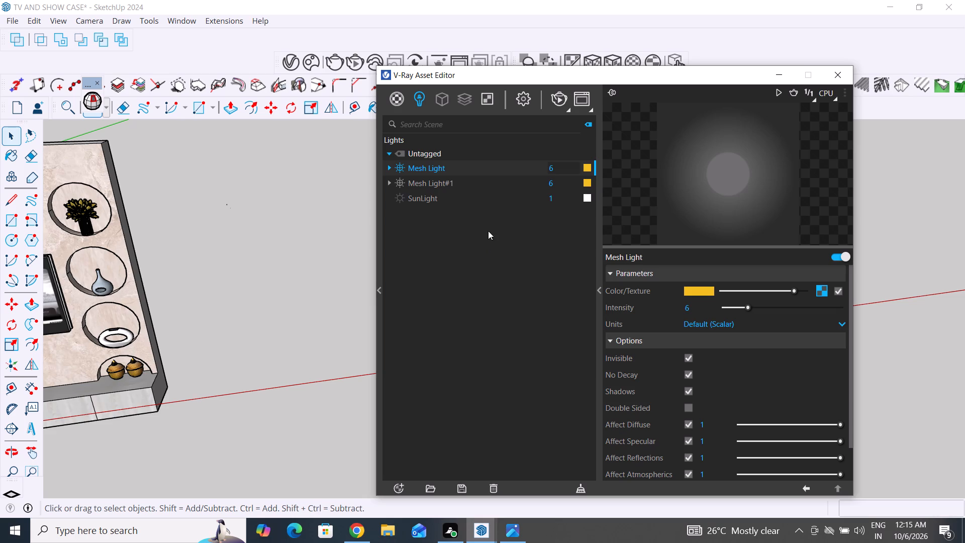
# Permanently delete the original amber mesh light and its duplicate, leaving only the SunLight.
pyautogui.click(489, 488)
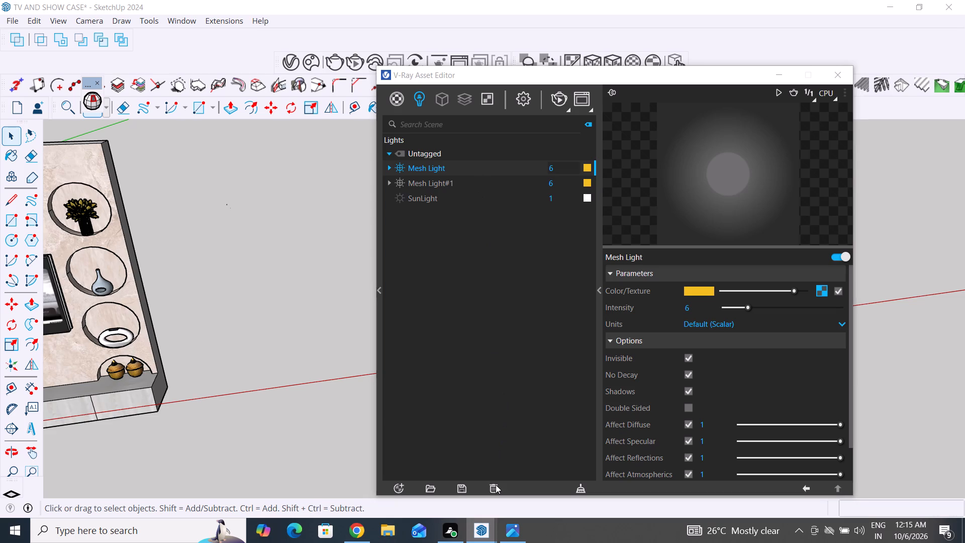
pyautogui.click(526, 263)
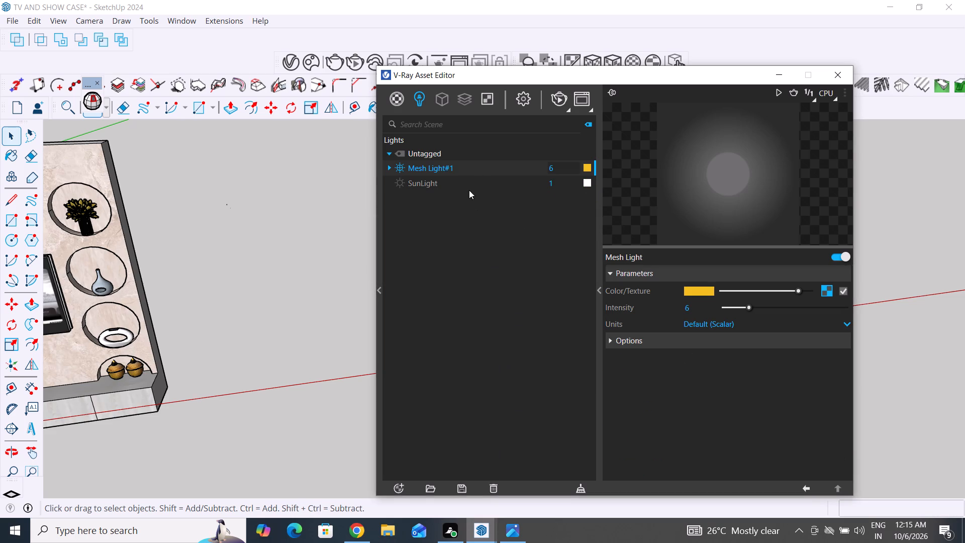
pyautogui.click(494, 487)
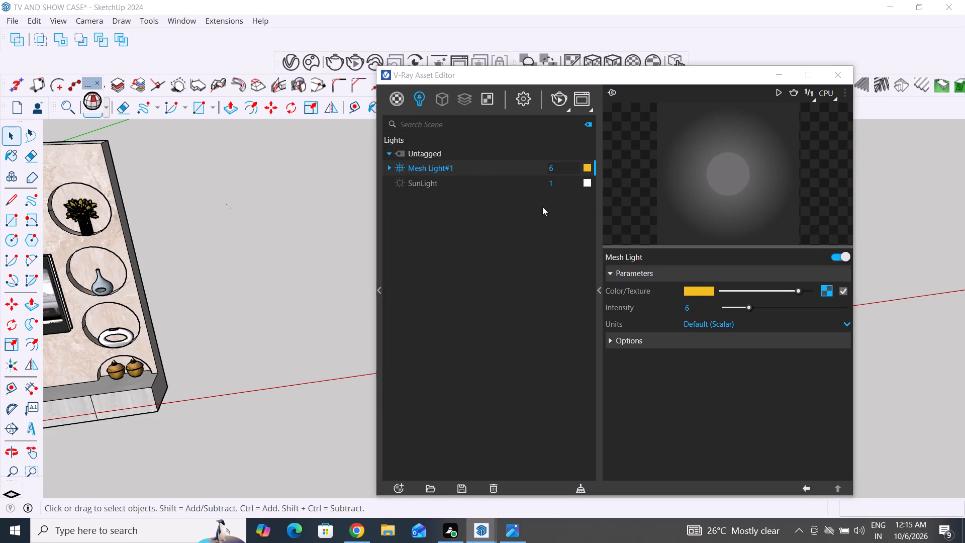
pyautogui.click(527, 273)
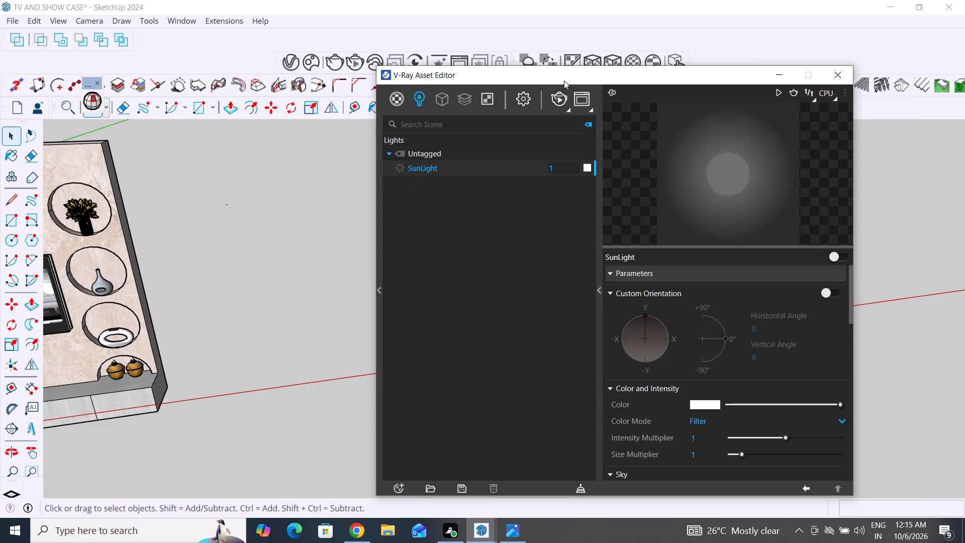
# Select the test box beside the wall unit and convert it to a V-Ray mesh light.
pyautogui.moveTo(564, 80); pyautogui.dragTo(772, 113)
pyautogui.click(476, 380)
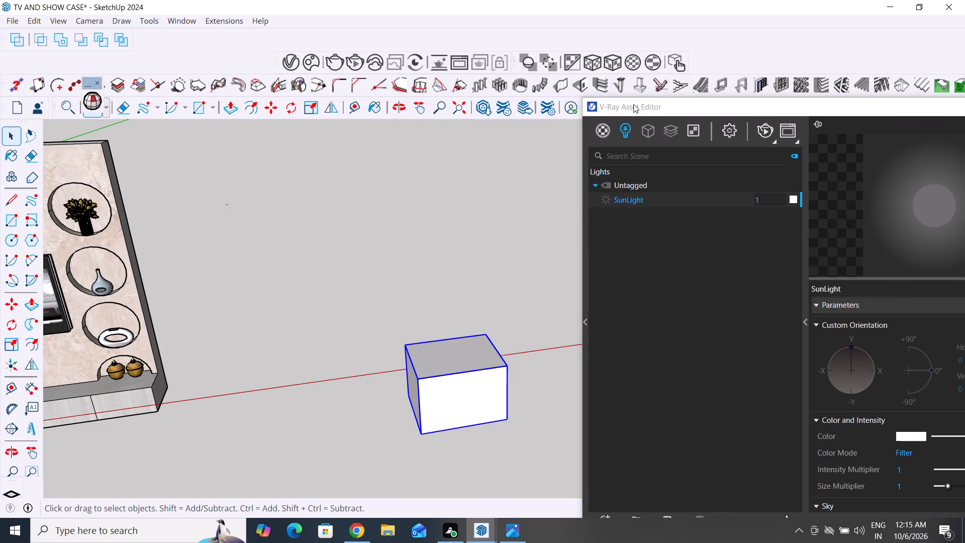
pyautogui.moveTo(706, 119); pyautogui.dragTo(722, 170)
pyautogui.moveTo(738, 107); pyautogui.dragTo(764, 282)
pyautogui.click(835, 106)
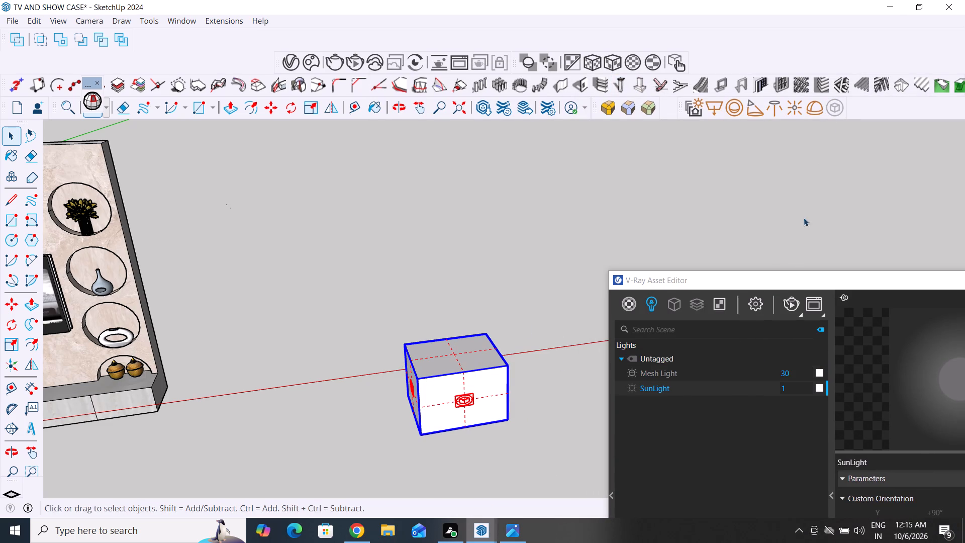
# Set the mesh light's colour to golden yellow, R 0.894, G 0.776, B 0.118.
pyautogui.moveTo(837, 280); pyautogui.dragTo(836, 280)
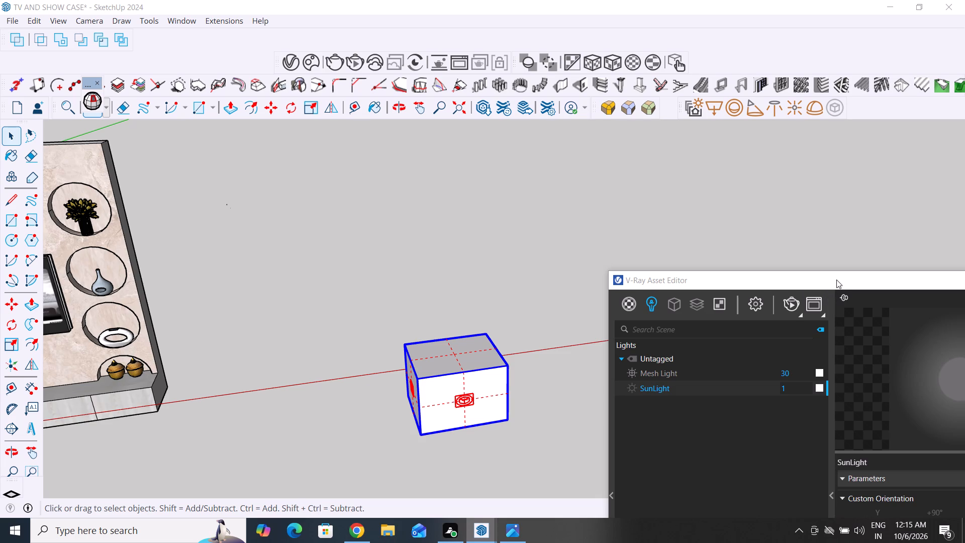
pyautogui.moveTo(836, 280); pyautogui.dragTo(511, 179)
pyautogui.click(504, 274)
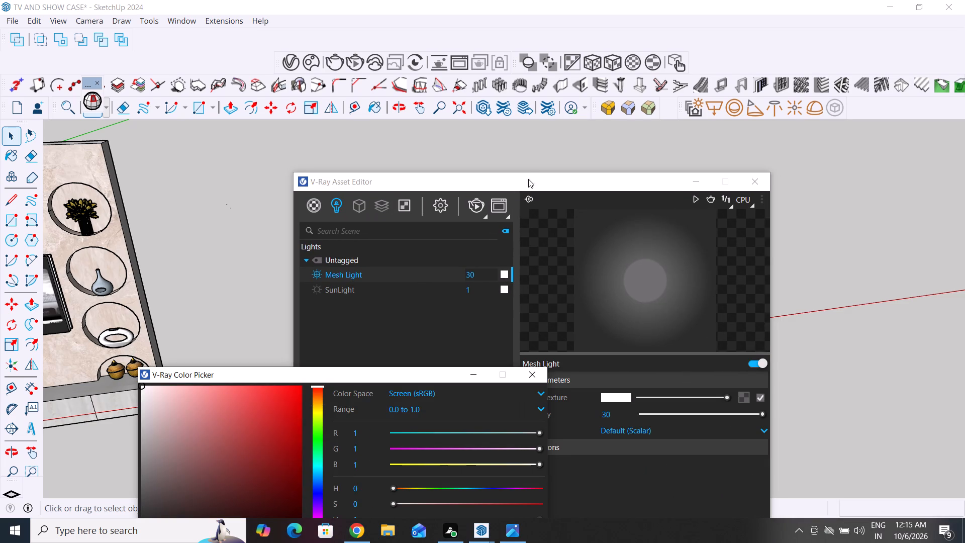
pyautogui.click(534, 177)
pyautogui.moveTo(537, 184); pyautogui.dragTo(759, 109)
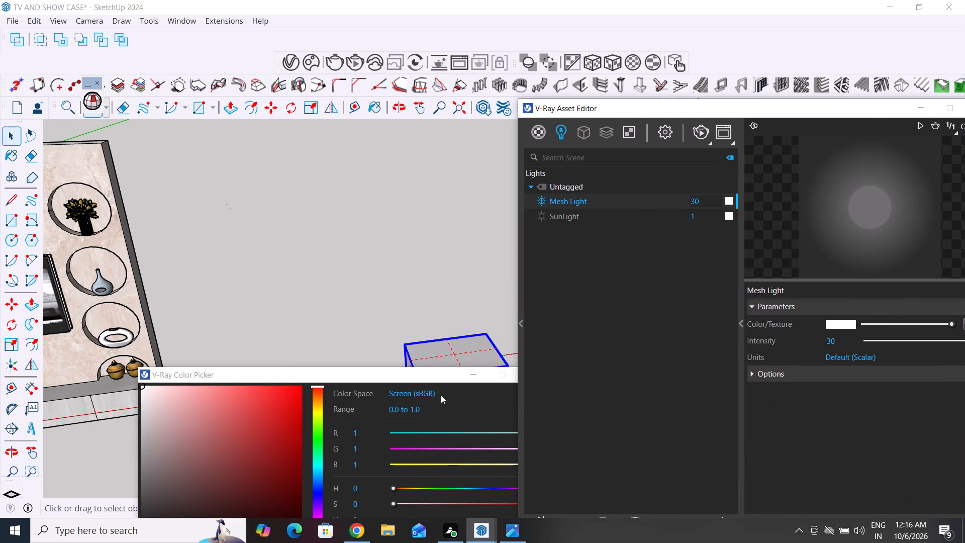
pyautogui.moveTo(435, 373); pyautogui.dragTo(829, 268)
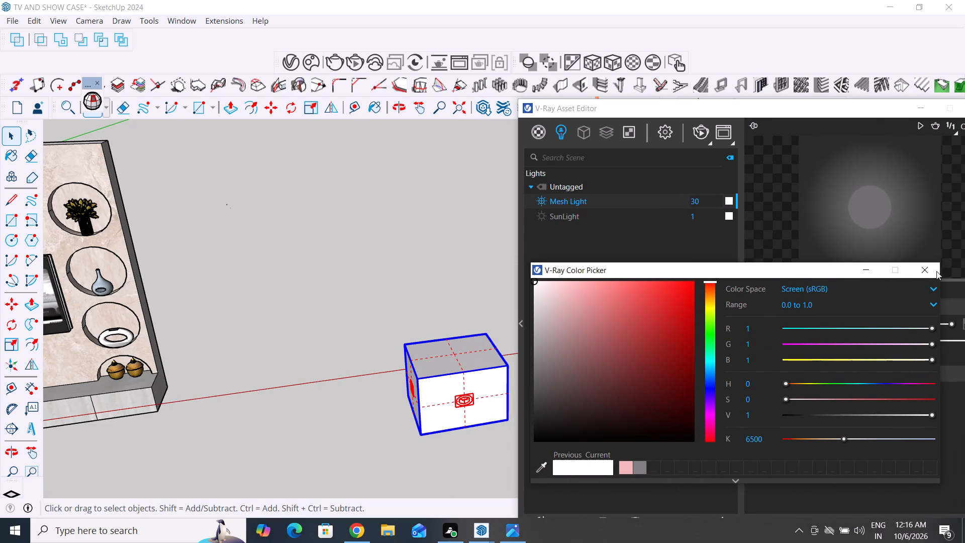
pyautogui.click(930, 270)
pyautogui.click(728, 201)
pyautogui.click(709, 294)
pyautogui.click(709, 302)
pyautogui.click(709, 307)
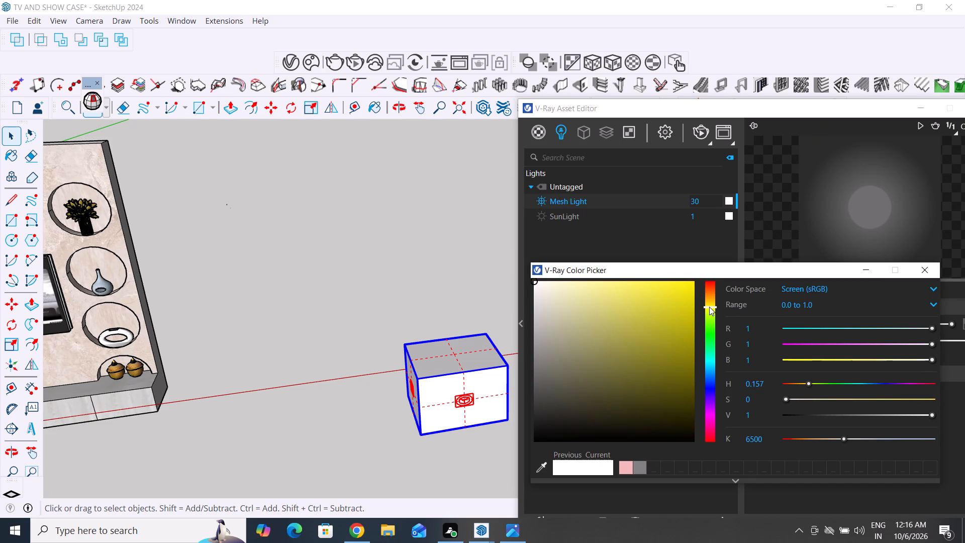
pyautogui.click(709, 302)
pyautogui.click(671, 282)
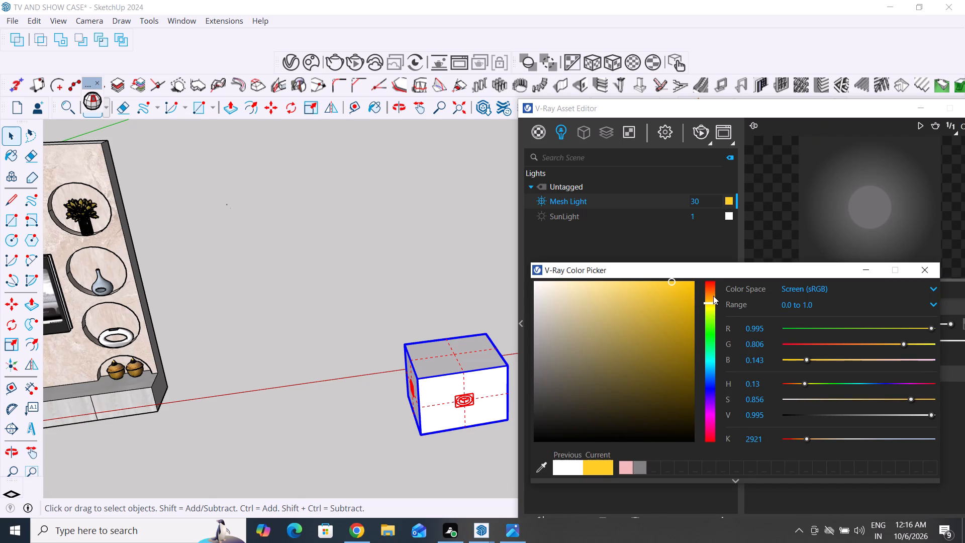
pyautogui.click(713, 296)
pyautogui.click(710, 304)
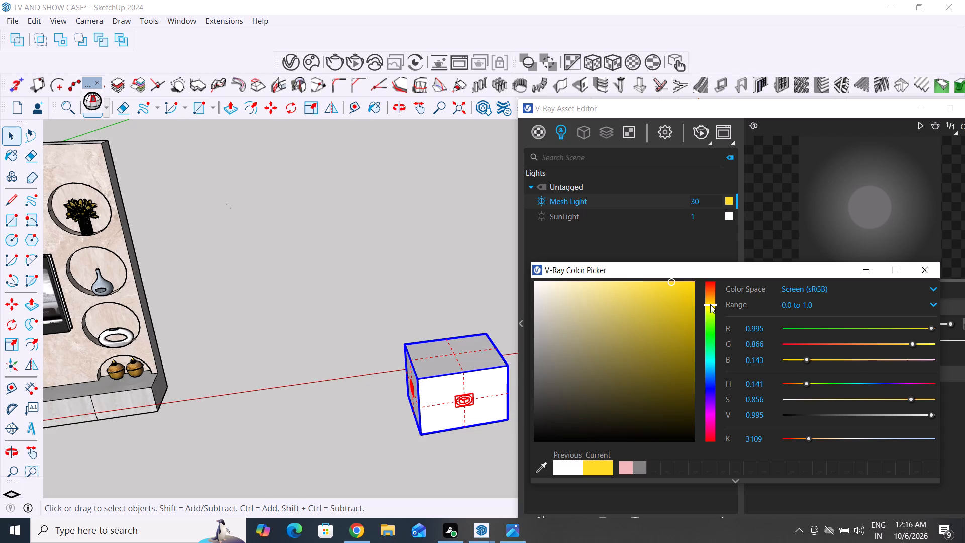
pyautogui.click(688, 302)
pyautogui.click(673, 298)
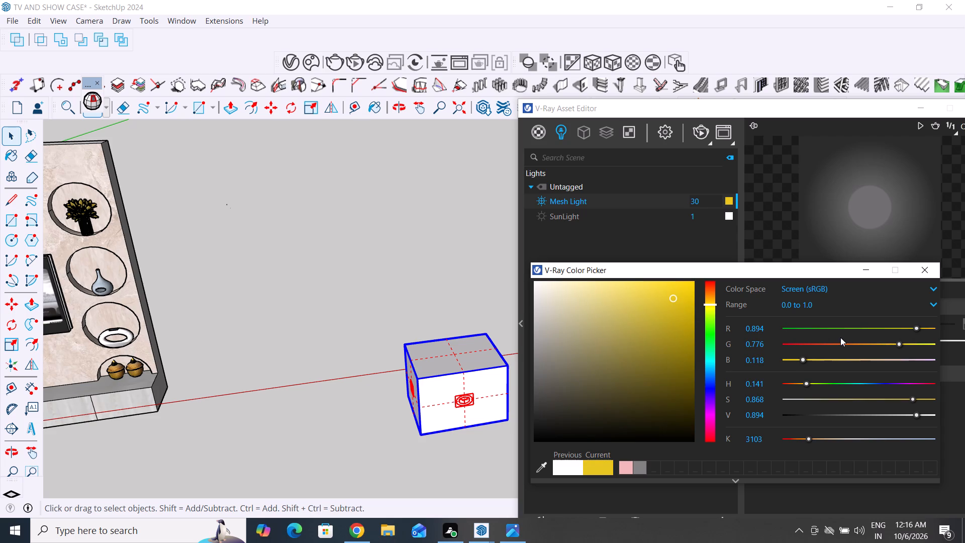
pyautogui.moveTo(808, 270); pyautogui.dragTo(668, 265)
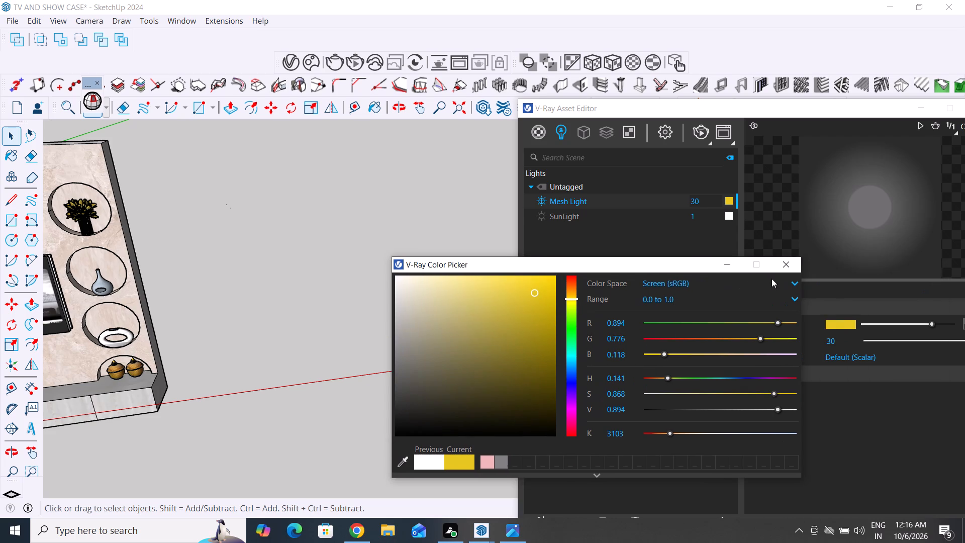
pyautogui.click(783, 269)
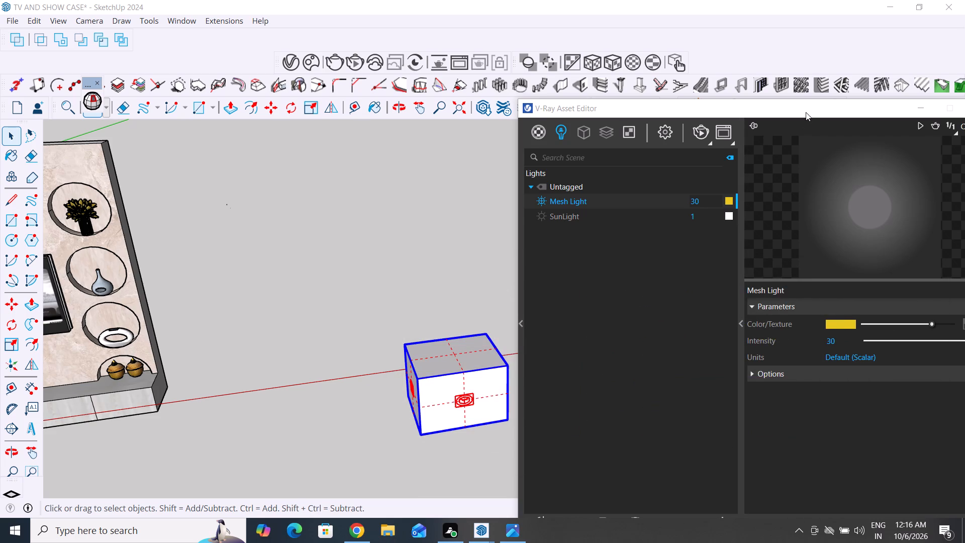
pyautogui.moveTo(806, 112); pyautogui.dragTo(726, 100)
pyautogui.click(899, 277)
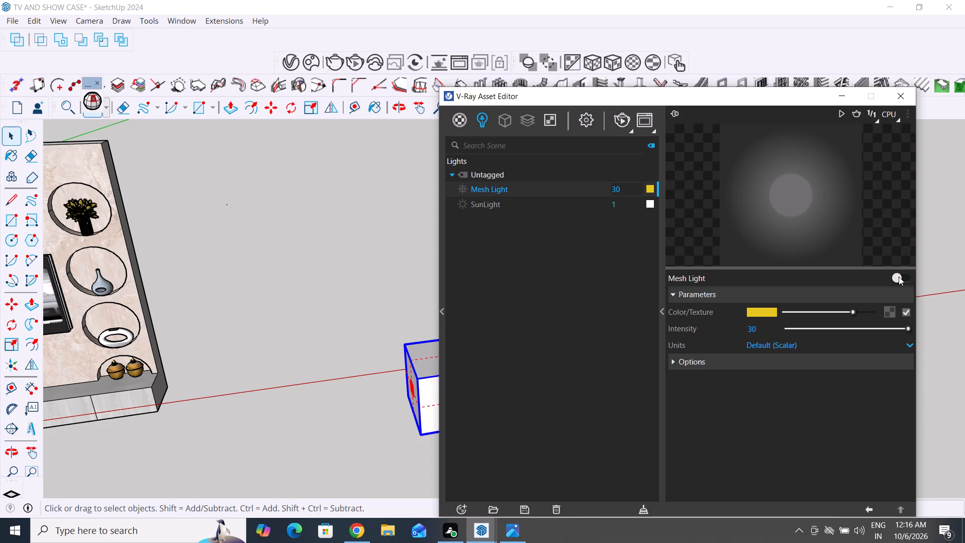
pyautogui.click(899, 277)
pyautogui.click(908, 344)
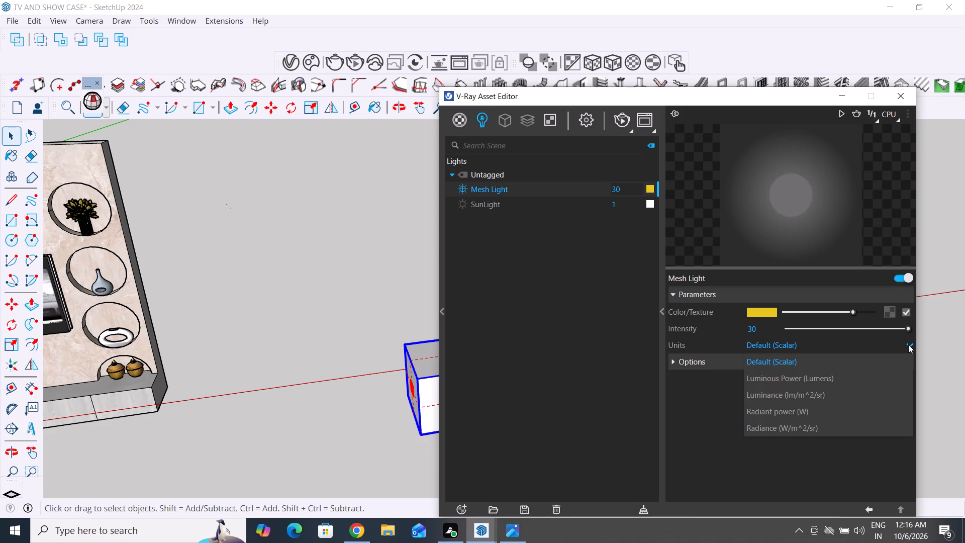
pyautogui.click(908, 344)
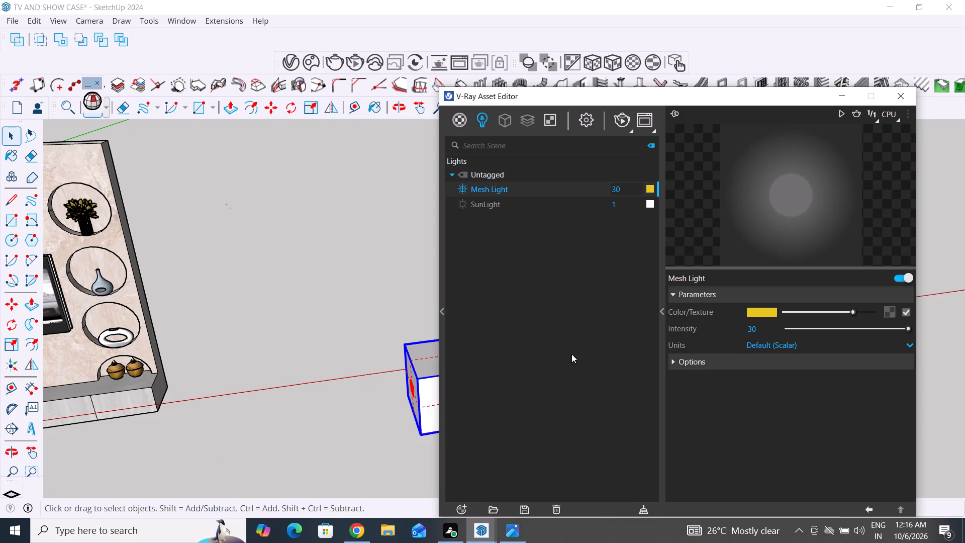
# Enable the SunLight in the Asset Editor.
pyautogui.click(462, 210)
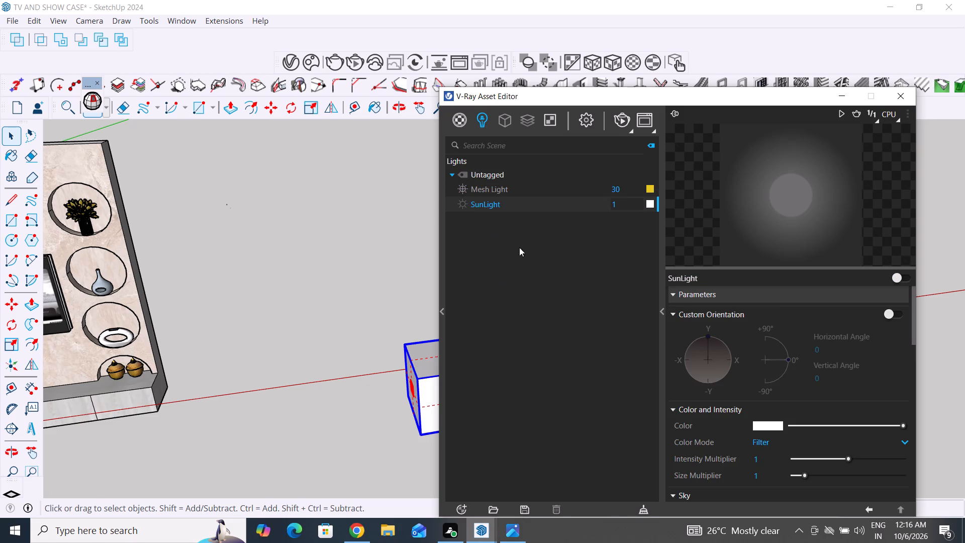
pyautogui.click(902, 279)
# Examine the mesh light's parameters and options, including No Decay, Shadows and Caustic Photons.
pyautogui.click(473, 189)
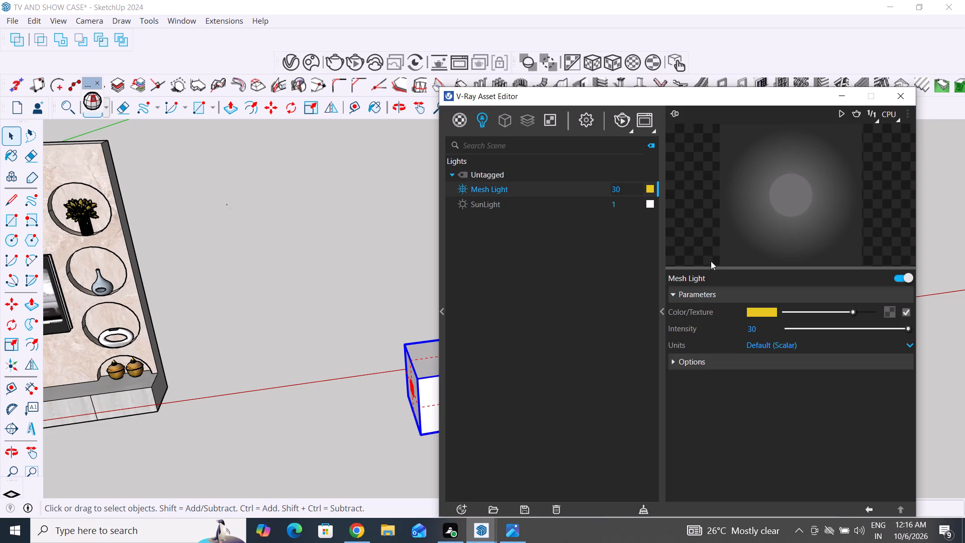
pyautogui.click(672, 298)
pyautogui.click(672, 298)
pyautogui.click(677, 361)
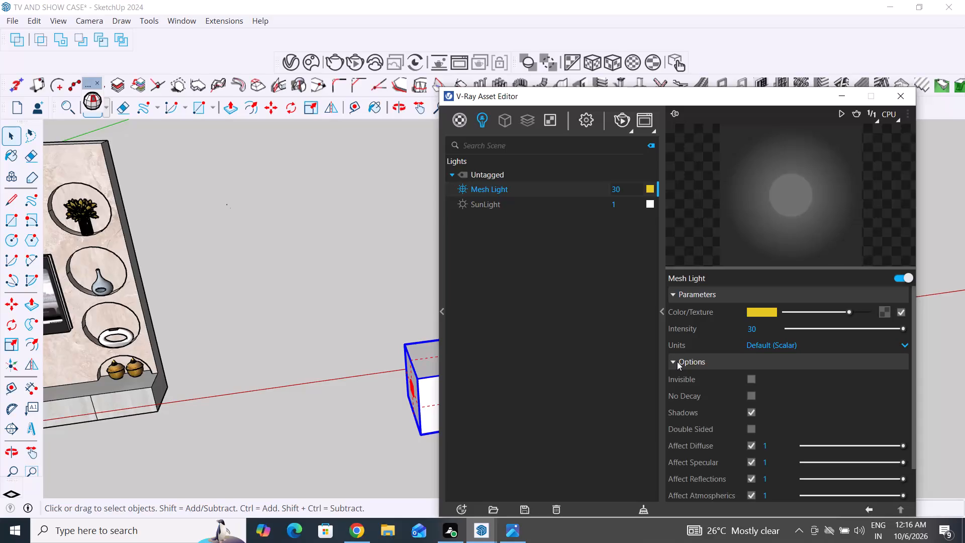
pyautogui.click(749, 396)
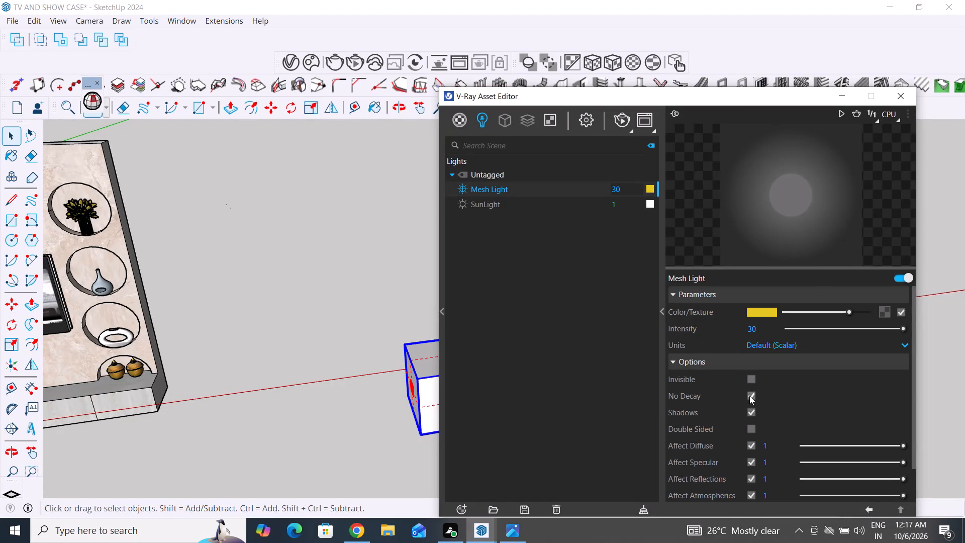
pyautogui.click(749, 396)
pyautogui.click(750, 411)
pyautogui.click(750, 411)
pyautogui.scroll(-4, 707, 467)
pyautogui.scroll(3, 707, 467)
pyautogui.scroll(-4, 707, 467)
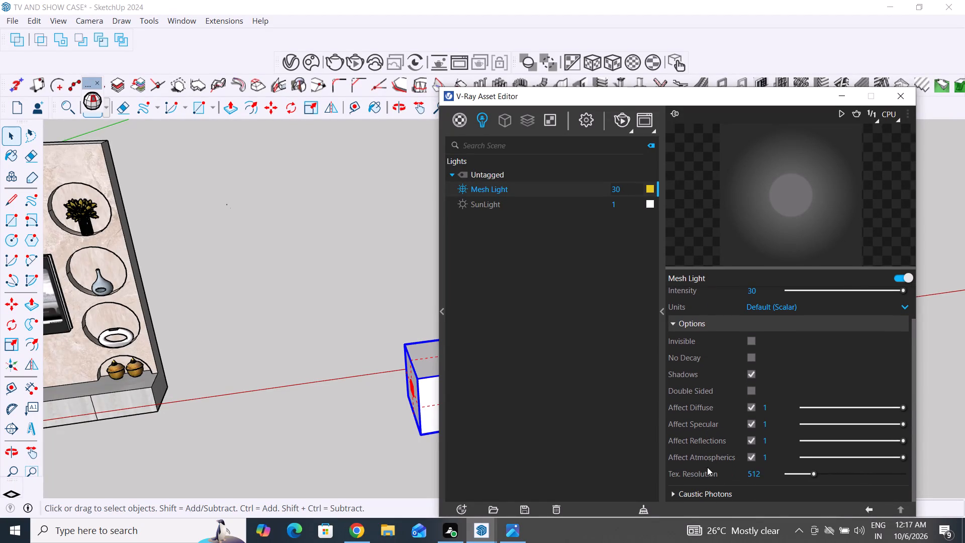
pyautogui.click(677, 496)
pyautogui.click(677, 496)
# Apply the yellow mesh light to the selected test box.
pyautogui.scroll(-4, 406, 456)
pyautogui.scroll(-5, 317, 337)
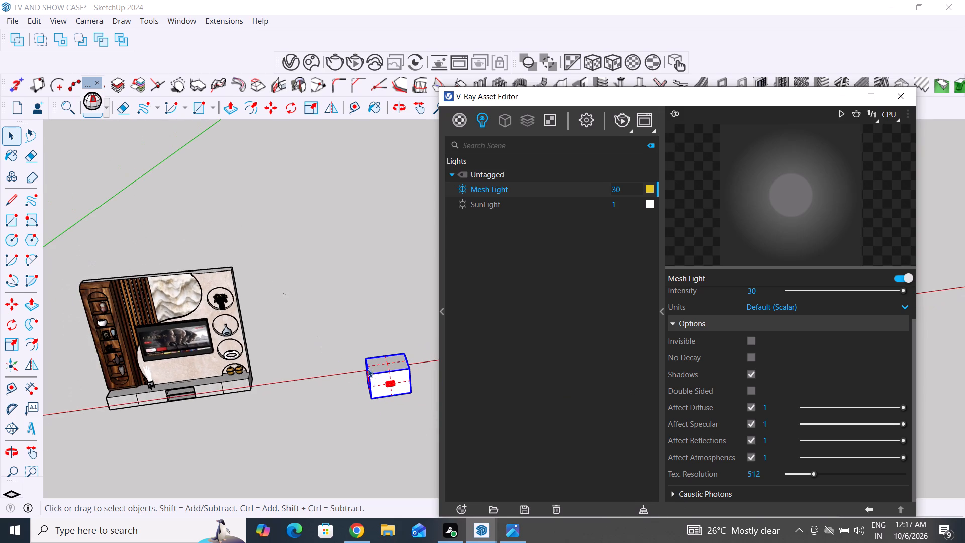
pyautogui.scroll(-3, 280, 387)
pyautogui.moveTo(368, 407); pyautogui.dragTo(377, 399, button='middle')
pyautogui.scroll(6, 389, 383)
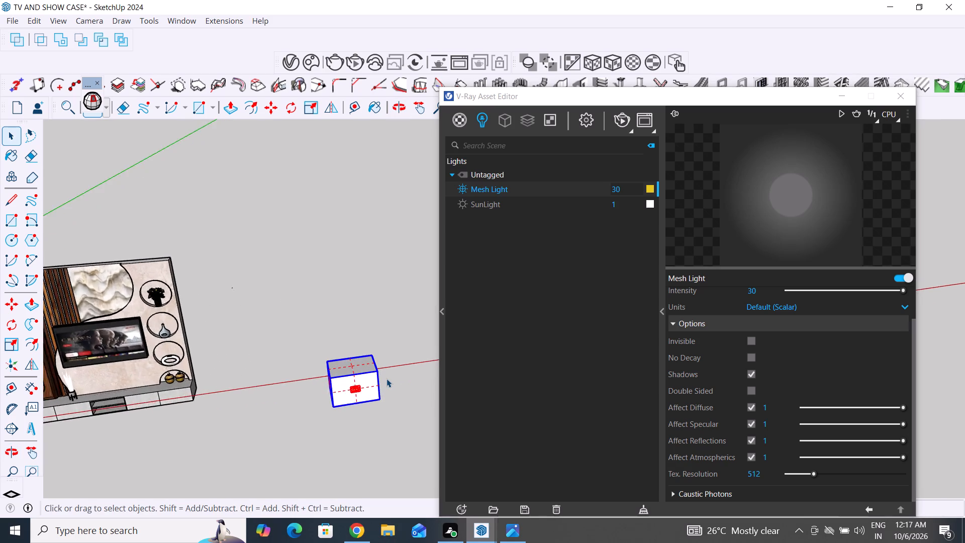
pyautogui.scroll(2, 387, 379)
pyautogui.rightClick(514, 188)
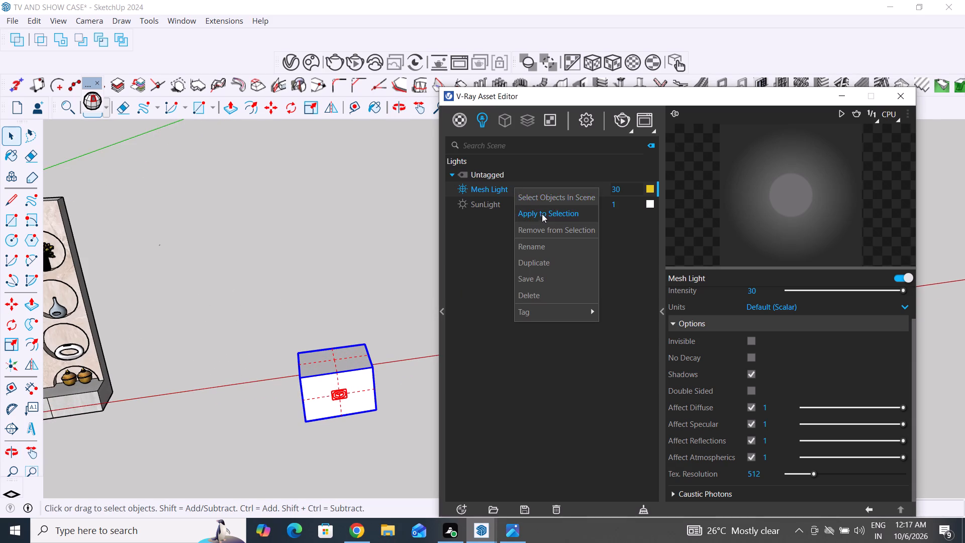
pyautogui.click(542, 215)
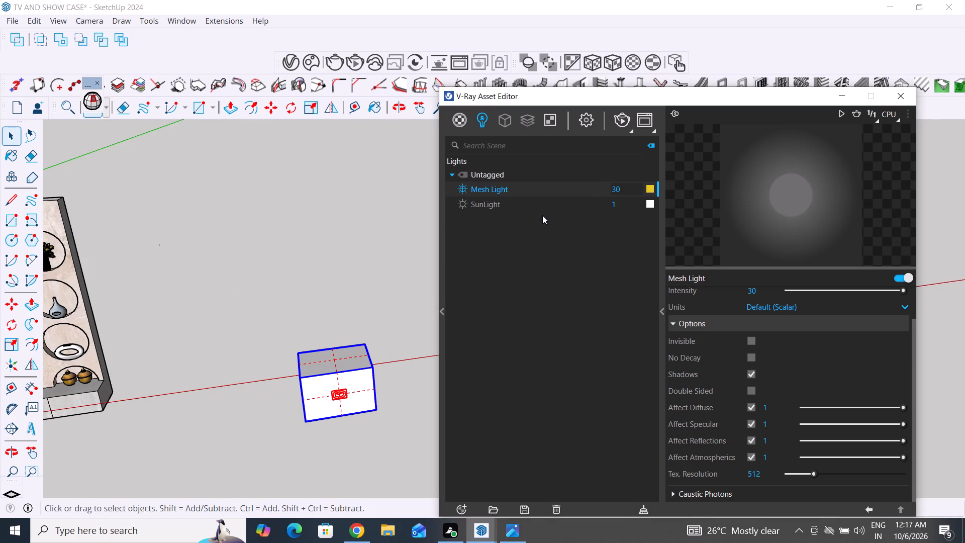
# Raise the brightness of the mesh light's yellow colour to the maximum.
pyautogui.scroll(8, 749, 377)
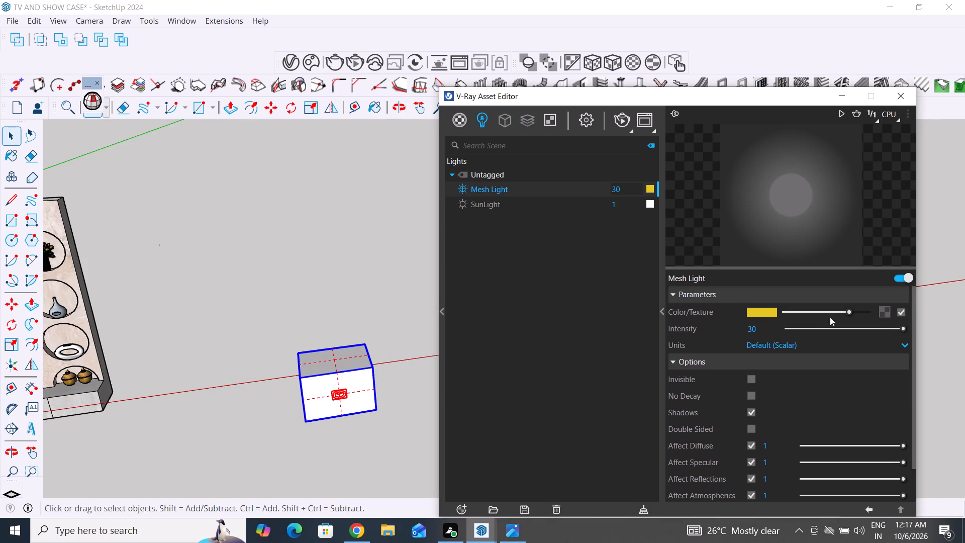
pyautogui.moveTo(850, 313); pyautogui.dragTo(879, 313)
# Disable the mesh light in the Asset Editor.
pyautogui.click(900, 281)
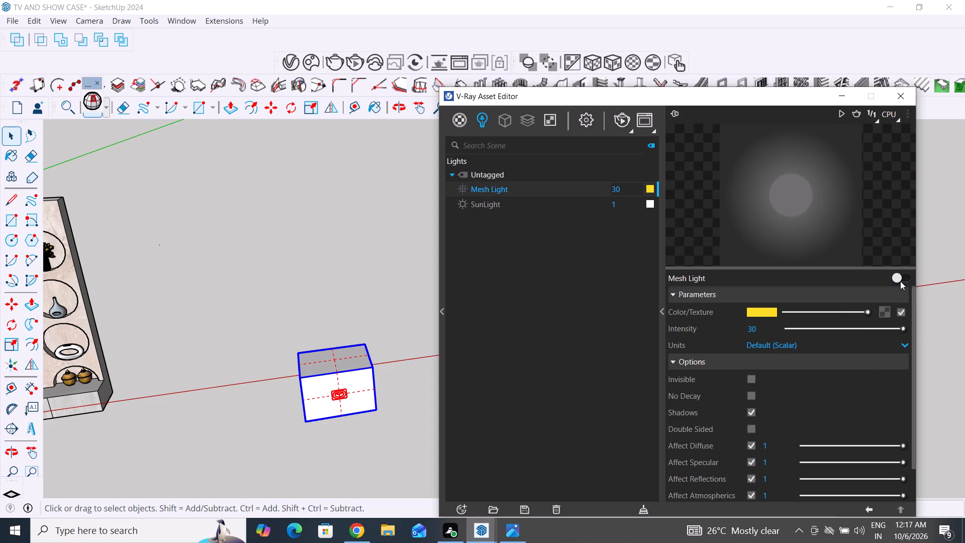
pyautogui.scroll(-3, 788, 229)
pyautogui.scroll(3, 788, 229)
# Try running and refreshing the mesh light's preview in the Asset Editor.
pyautogui.click(840, 115)
pyautogui.click(840, 115)
pyautogui.click(859, 116)
pyautogui.click(859, 116)
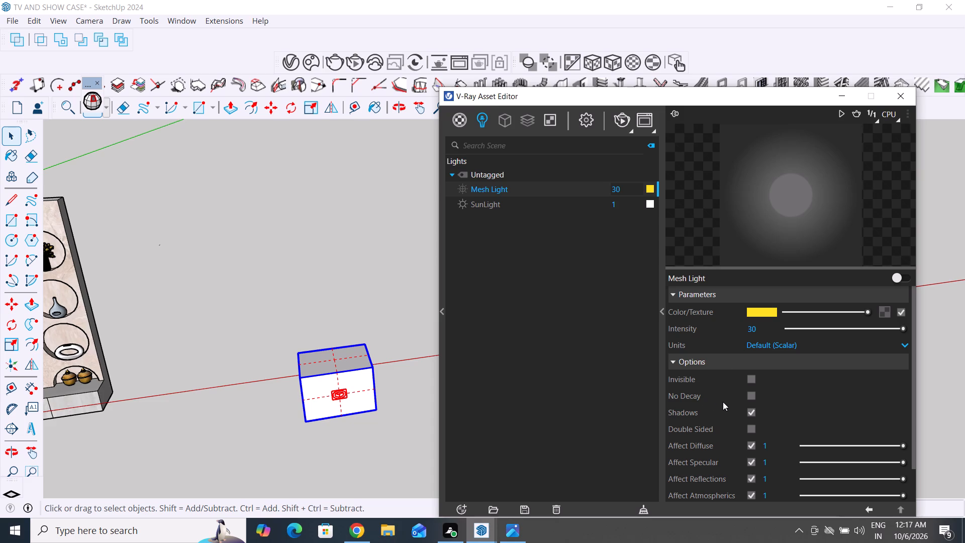
# Start an interactive V-Ray render of the current view and examine it in the V-Ray Frame Buffer.
pyautogui.click(626, 119)
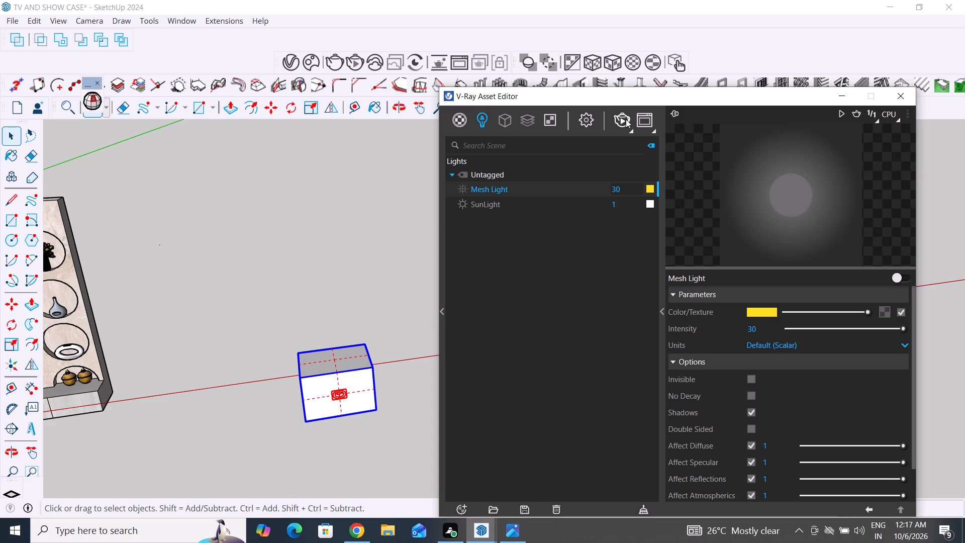
pyautogui.click(632, 132)
pyautogui.click(622, 152)
pyautogui.click(473, 484)
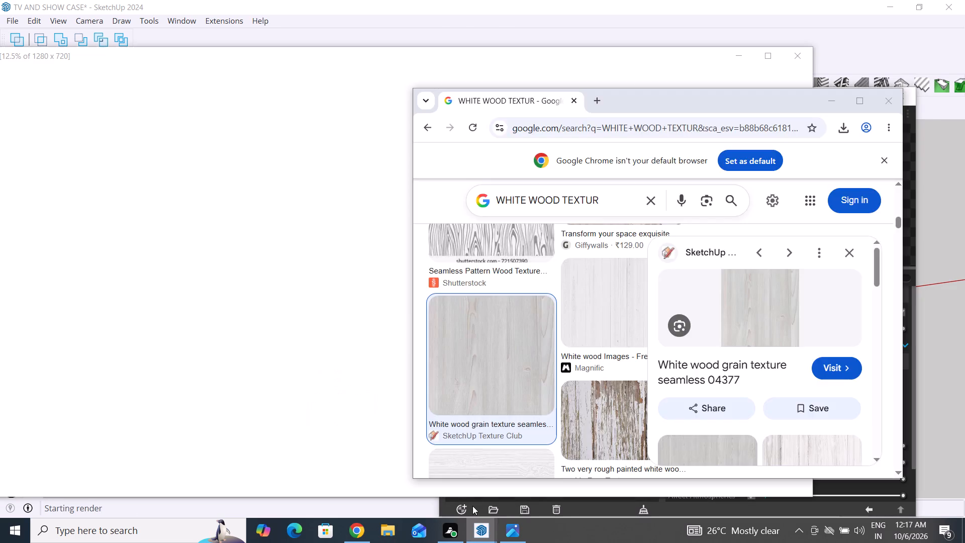
pyautogui.scroll(5, 296, 307)
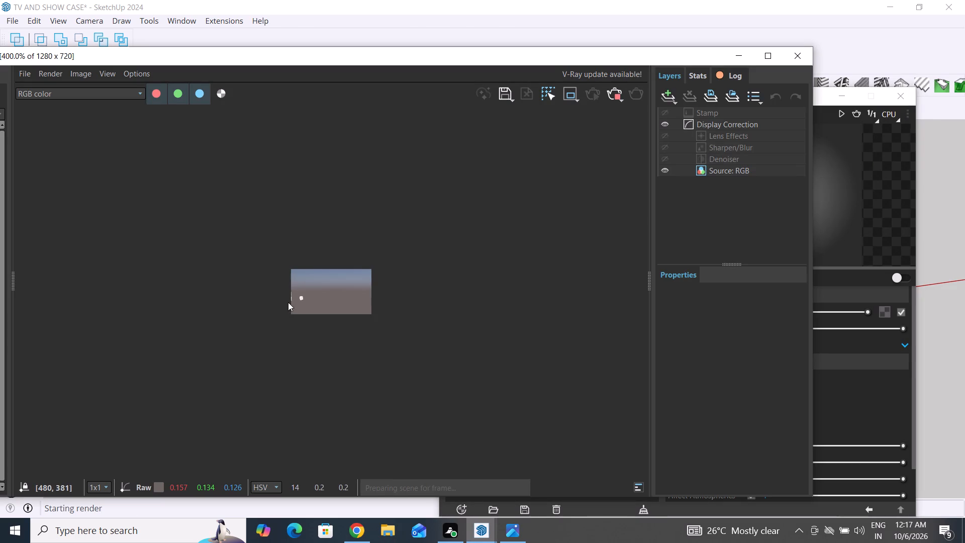
pyautogui.scroll(5, 288, 302)
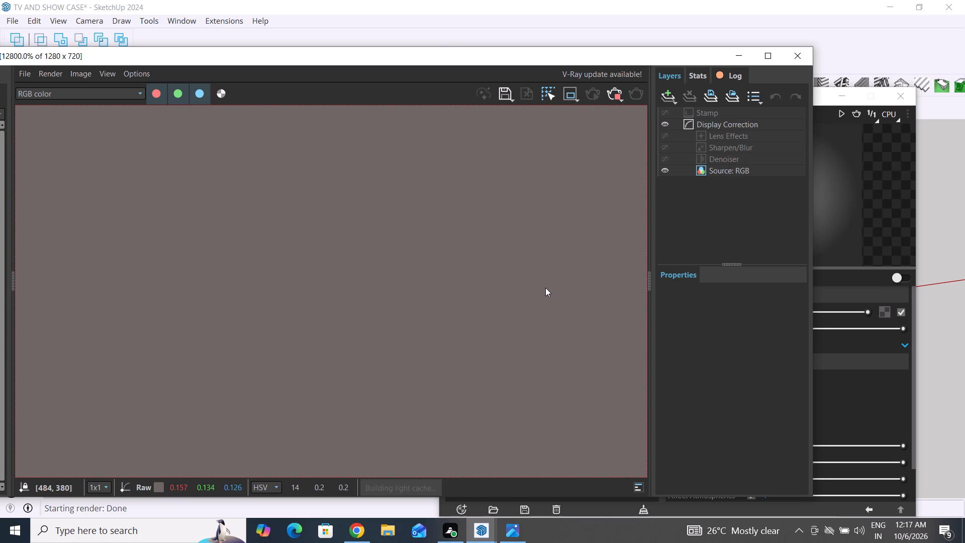
pyautogui.scroll(-2, 518, 325)
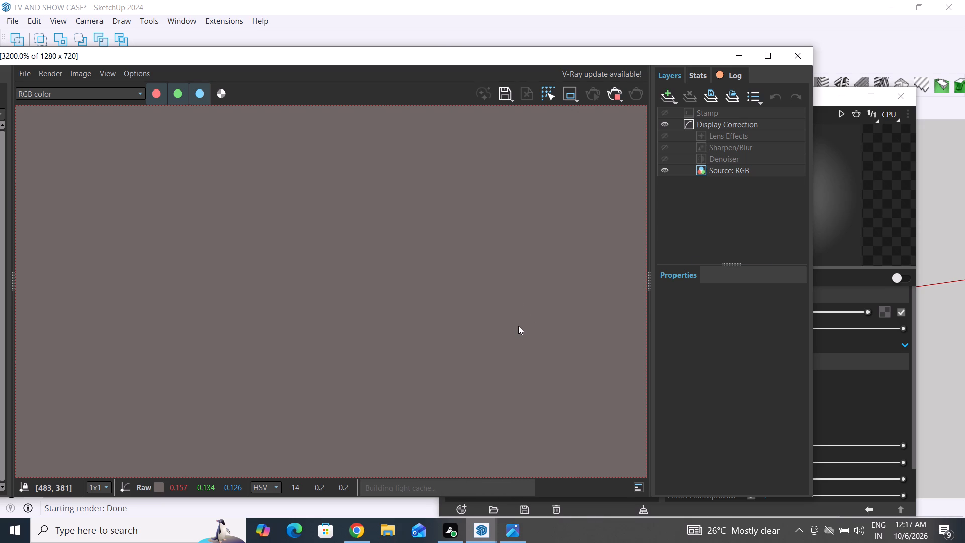
pyautogui.scroll(-2, 550, 316)
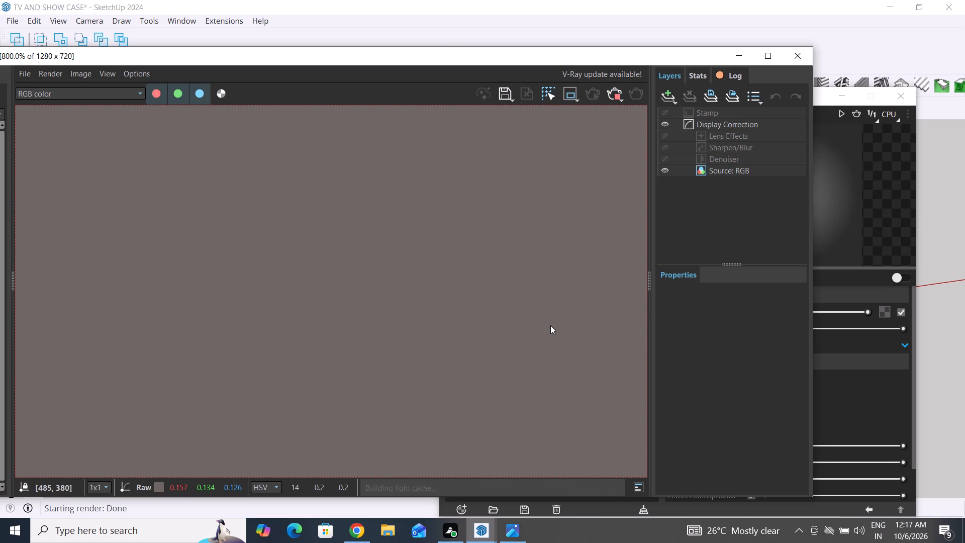
# Arrange the V-Ray Frame Buffer and the SketchUp model window side by side, each filling half the display.
pyautogui.moveTo(655, 57); pyautogui.dragTo(787, 364)
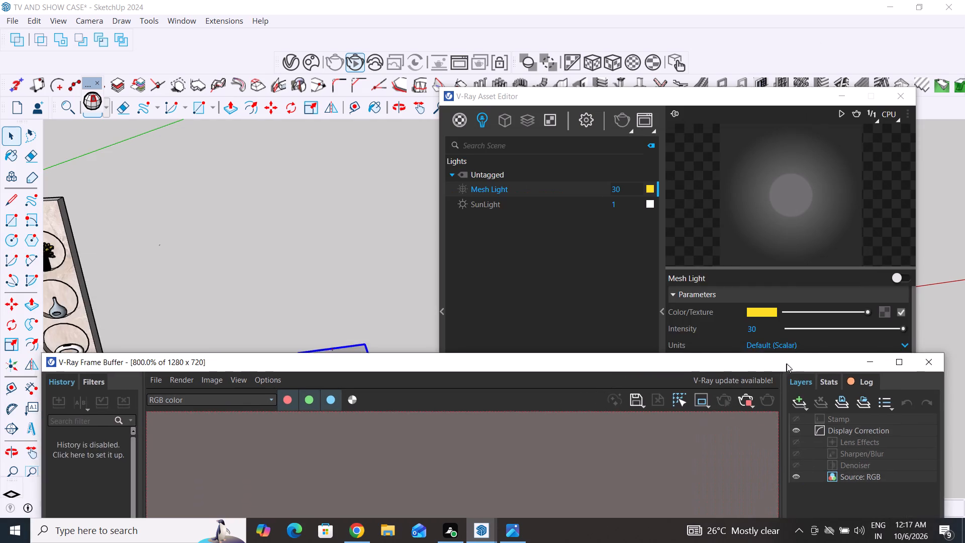
pyautogui.moveTo(787, 364); pyautogui.dragTo(791, 259)
pyautogui.scroll(-2, 492, 375)
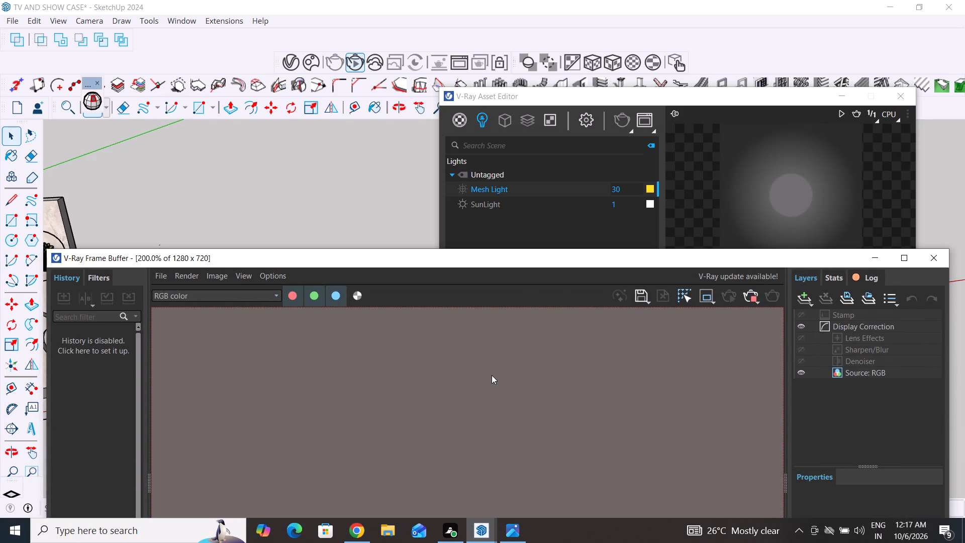
pyautogui.moveTo(559, 260); pyautogui.dragTo(548, 124)
pyautogui.scroll(-5, 516, 346)
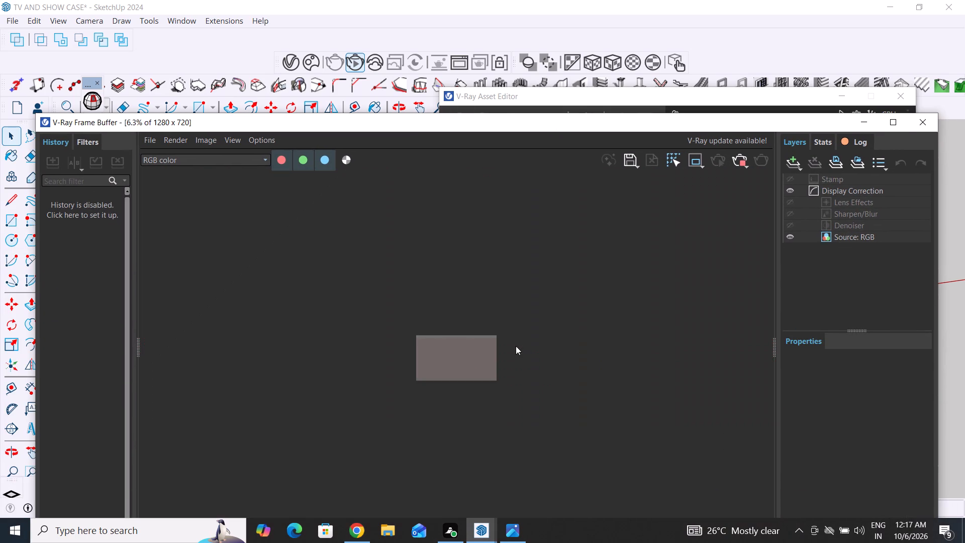
pyautogui.scroll(4, 461, 362)
pyautogui.scroll(-1, 429, 373)
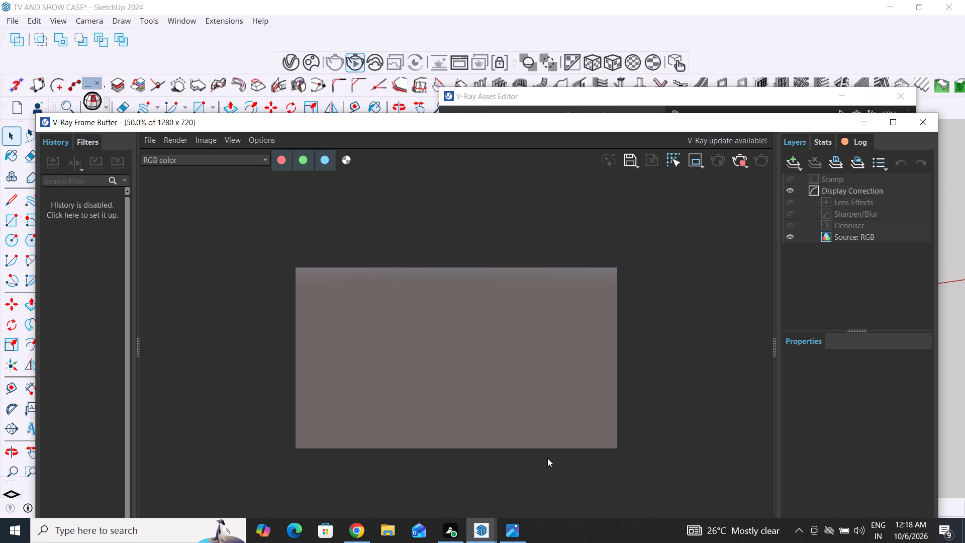
pyautogui.moveTo(670, 126); pyautogui.dragTo(964, 325)
pyautogui.click(367, 195)
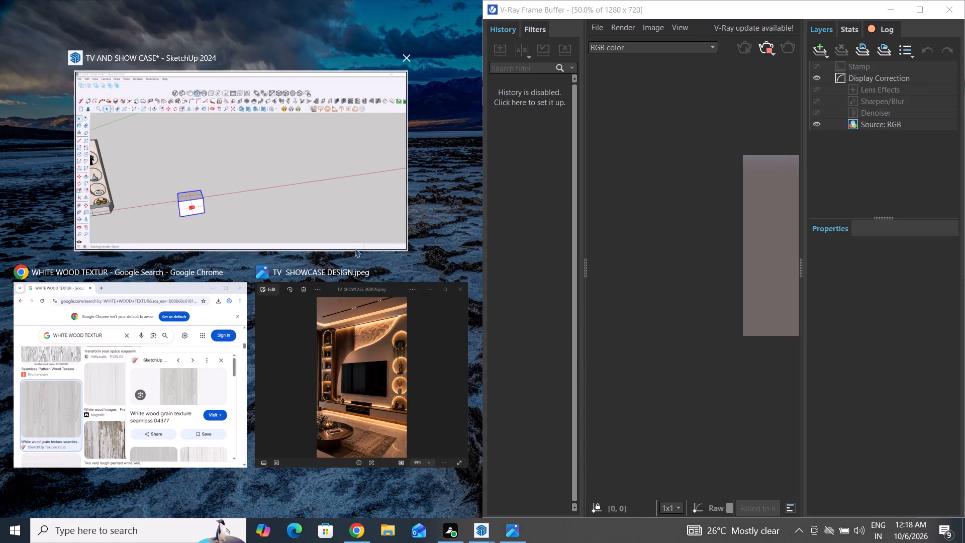
# Frame the whole TV and showcase wall unit in the model view and examine its interactive render in the Frame Buffer.
pyautogui.scroll(-10, 255, 408)
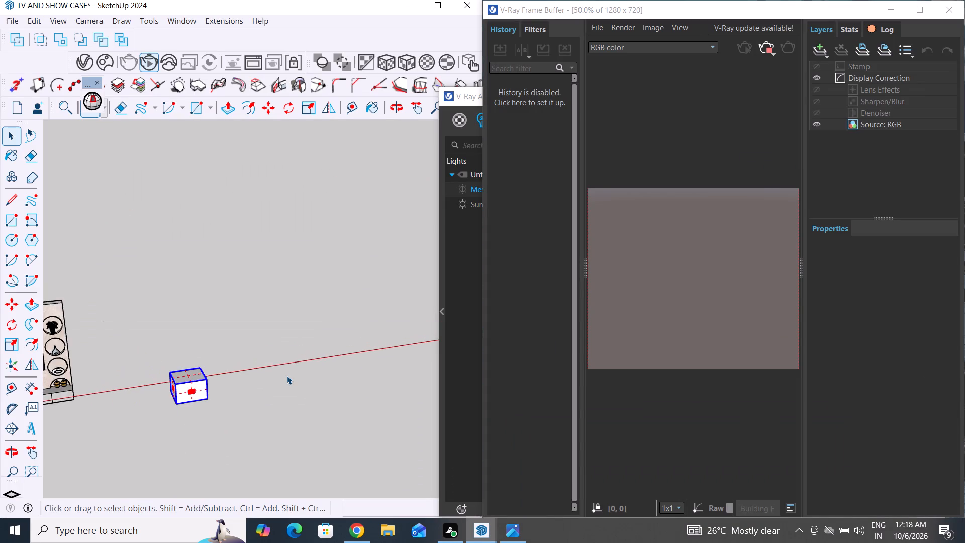
pyautogui.scroll(-9, 287, 376)
pyautogui.scroll(7, 103, 419)
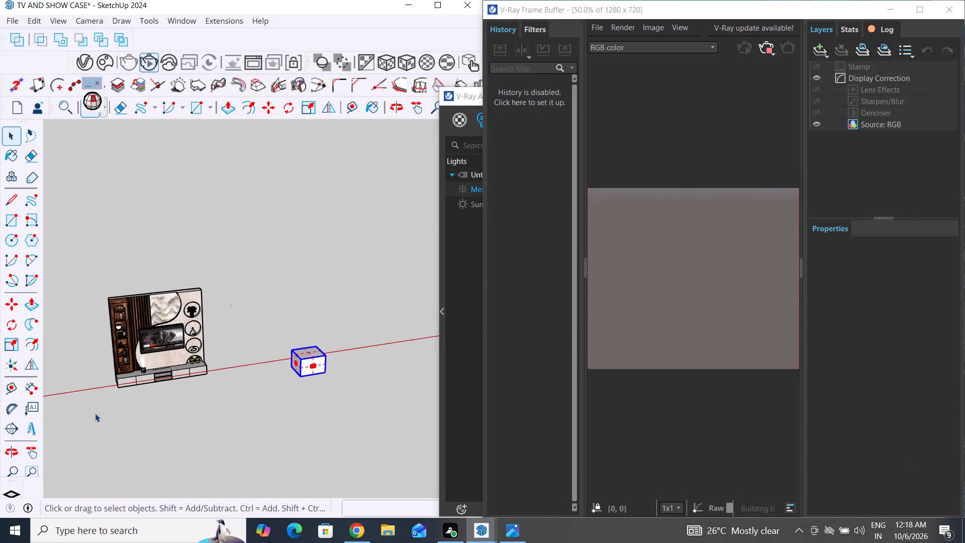
pyautogui.scroll(5, 100, 397)
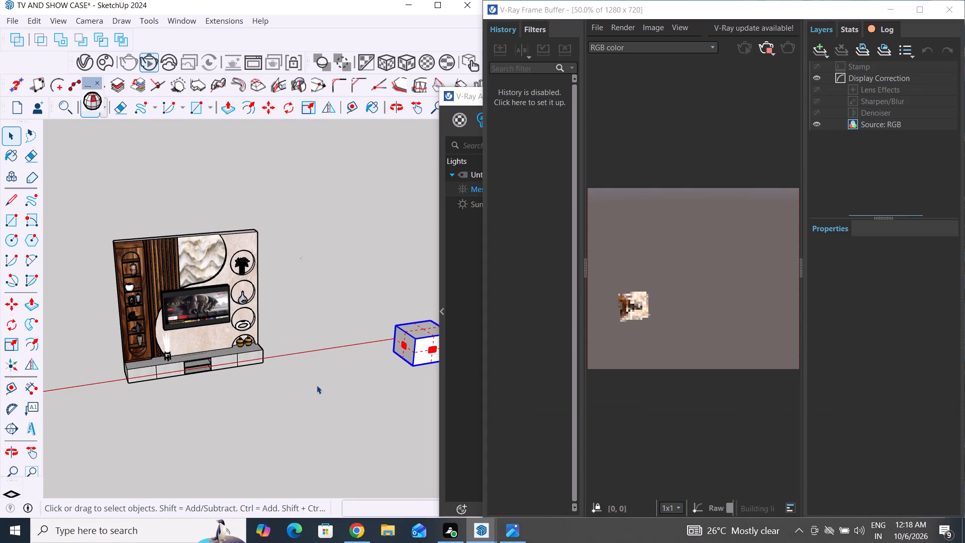
pyautogui.scroll(-1, 705, 318)
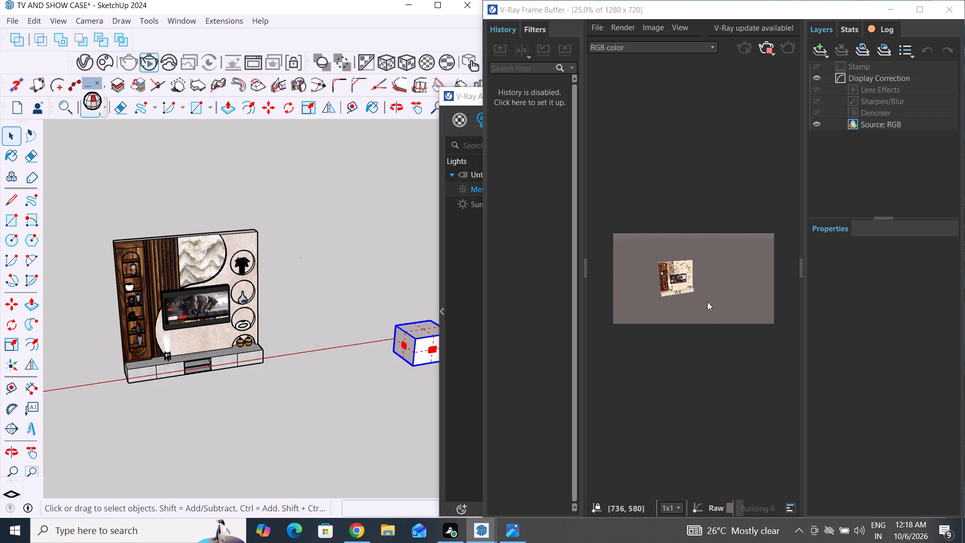
pyautogui.moveTo(825, 14); pyautogui.dragTo(641, 86)
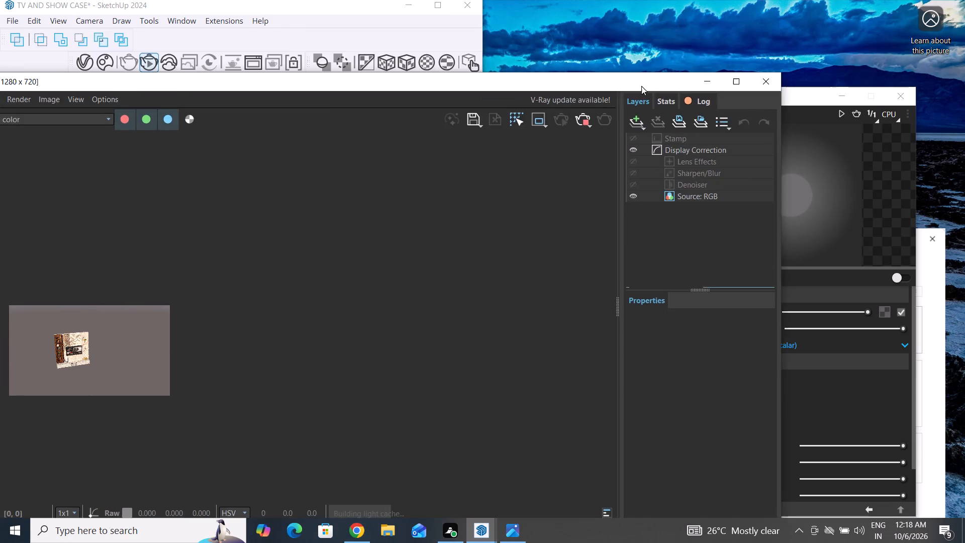
pyautogui.moveTo(641, 86); pyautogui.dragTo(848, 49)
pyautogui.scroll(3, 536, 311)
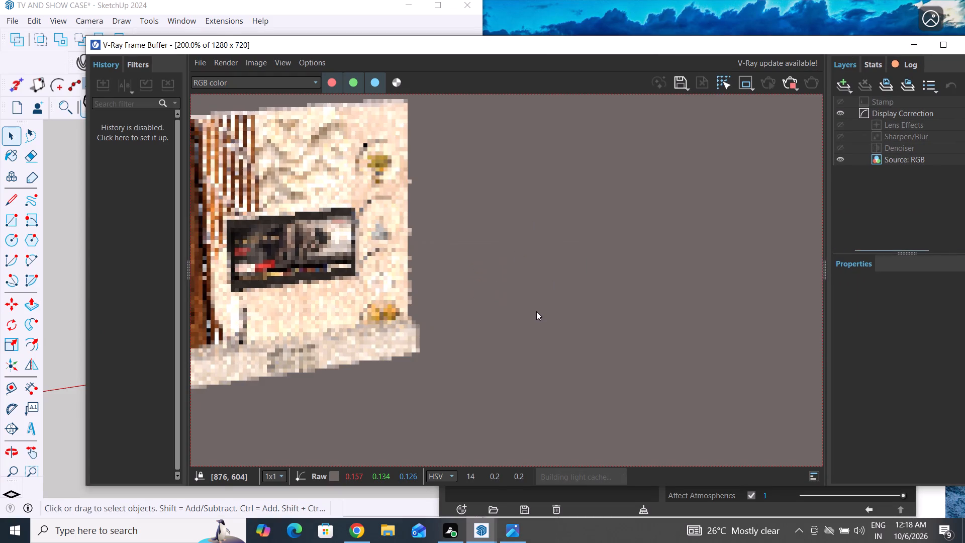
pyautogui.scroll(-2, 543, 319)
pyautogui.scroll(1, 495, 262)
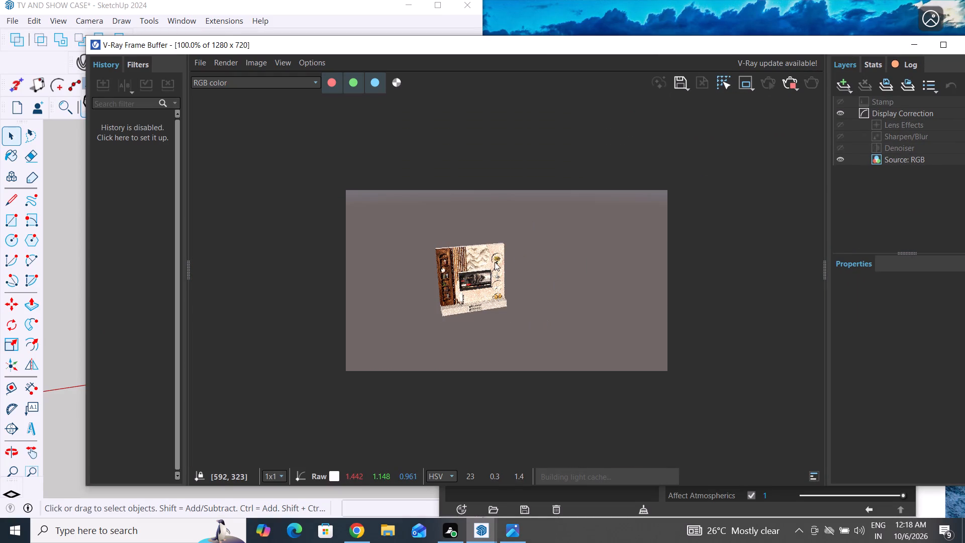
pyautogui.scroll(1, 495, 262)
pyautogui.scroll(-1, 495, 262)
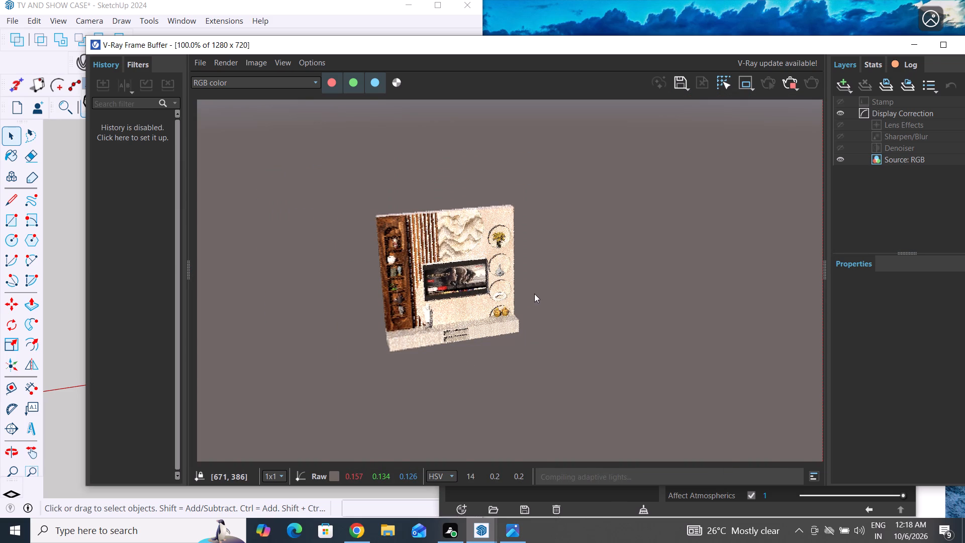
pyautogui.scroll(1, 427, 184)
pyautogui.scroll(-1, 427, 184)
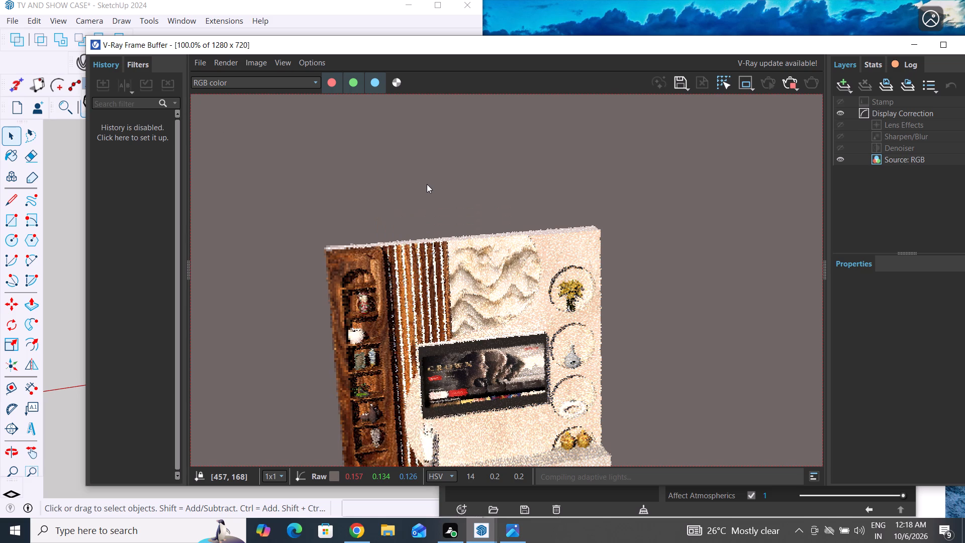
# Close the V-Ray Frame Buffer and the V-Ray Asset Editor, and clear the selection of the test box.
pyautogui.moveTo(870, 52); pyautogui.dragTo(651, 150)
pyautogui.click(751, 142)
pyautogui.click(371, 263)
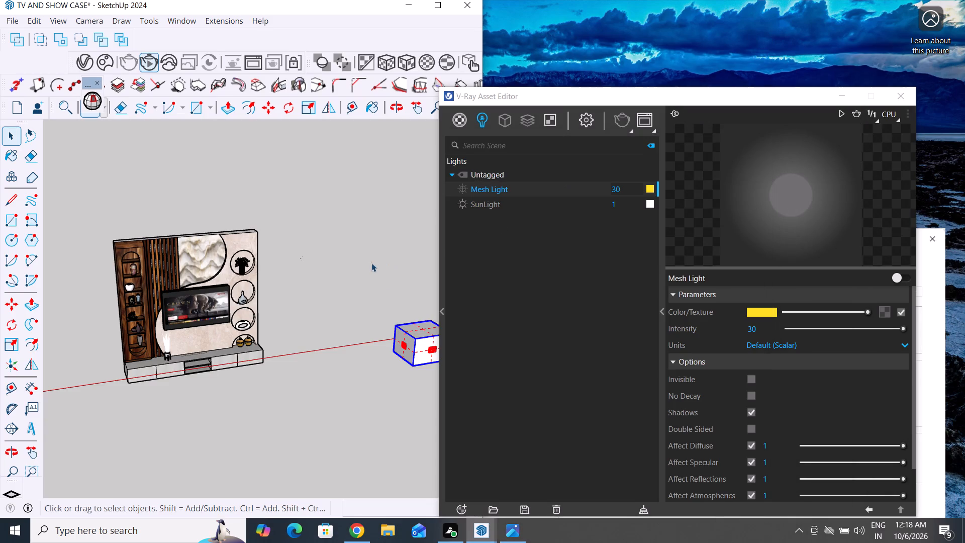
pyautogui.click(902, 100)
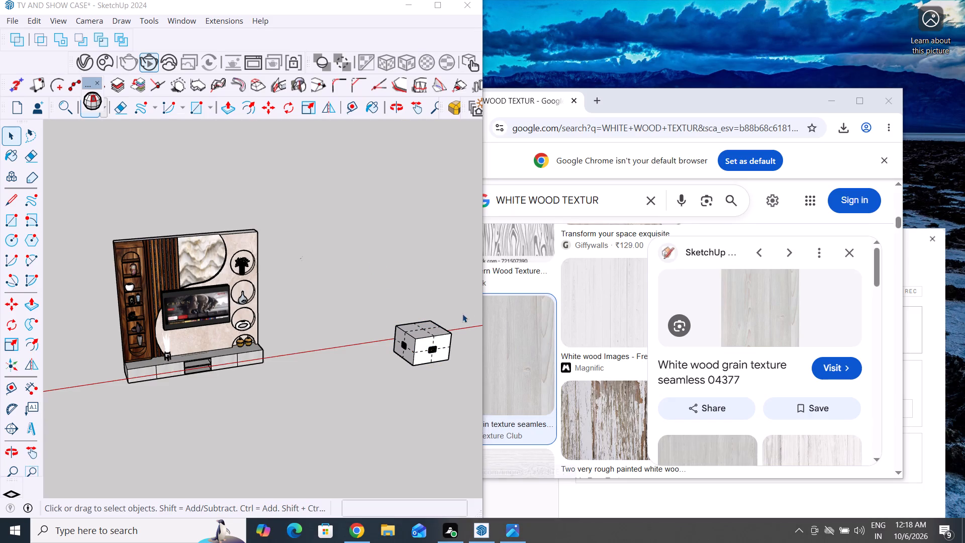
# Delete the mesh-light test box standing beside the TV and showcase wall unit.
pyautogui.moveTo(466, 308); pyautogui.dragTo(373, 389)
pyautogui.press('Delete')
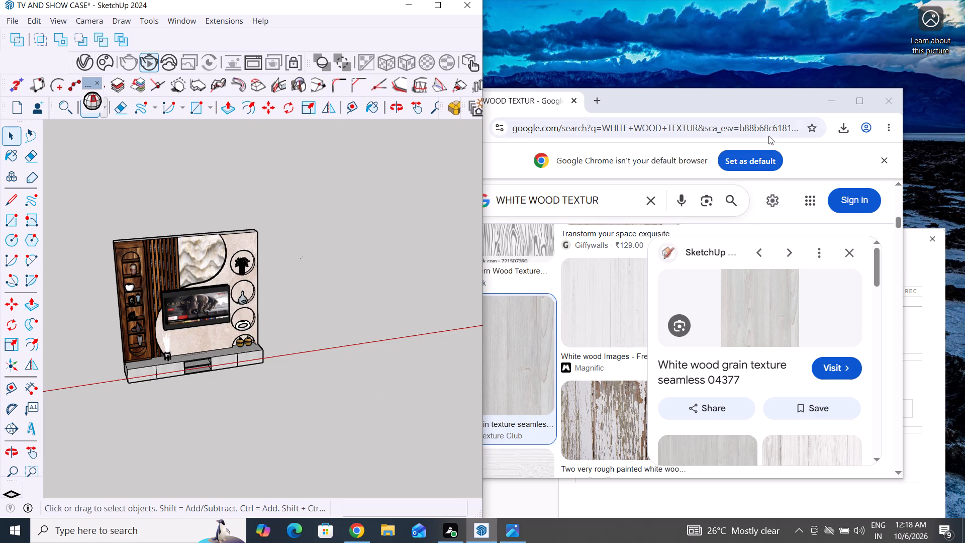
# Close the Chrome window with the white wood texture search.
pyautogui.click(779, 99)
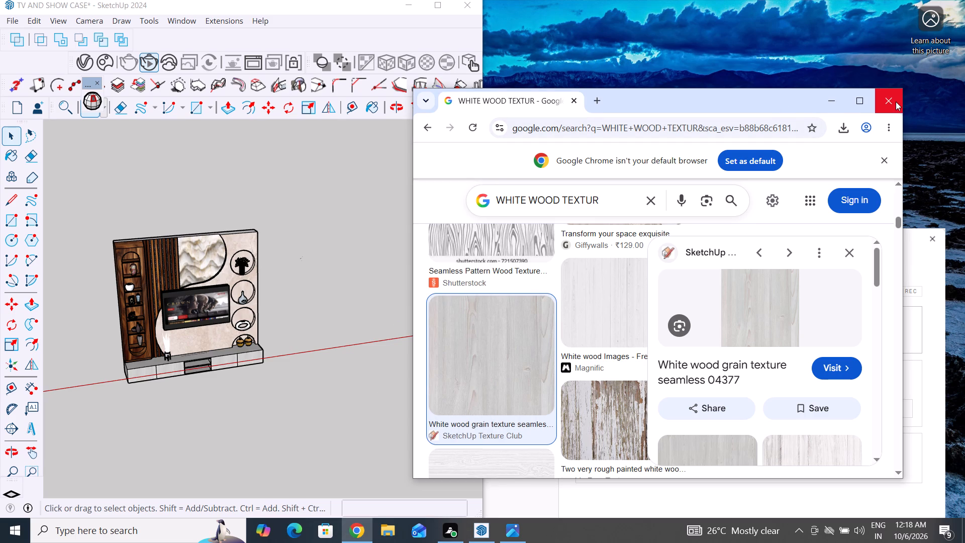
pyautogui.click(896, 102)
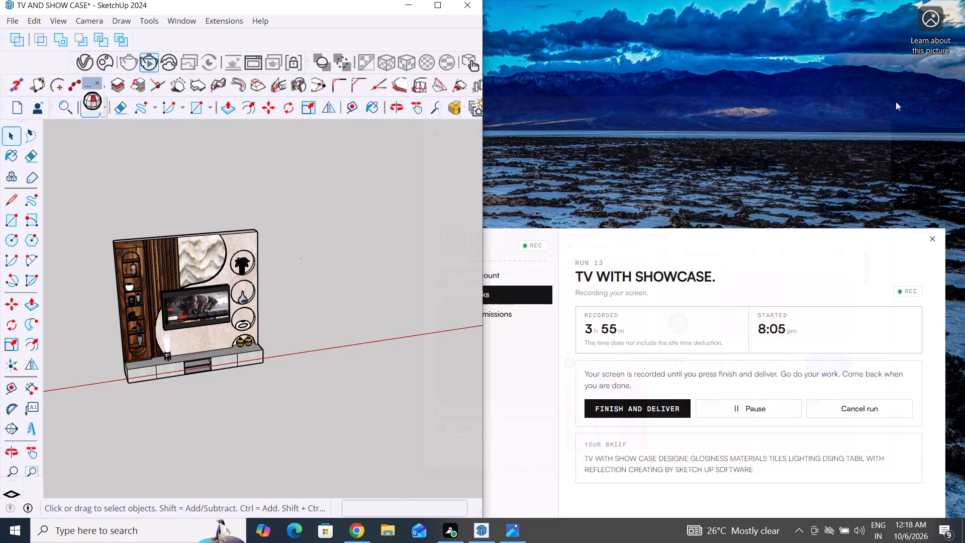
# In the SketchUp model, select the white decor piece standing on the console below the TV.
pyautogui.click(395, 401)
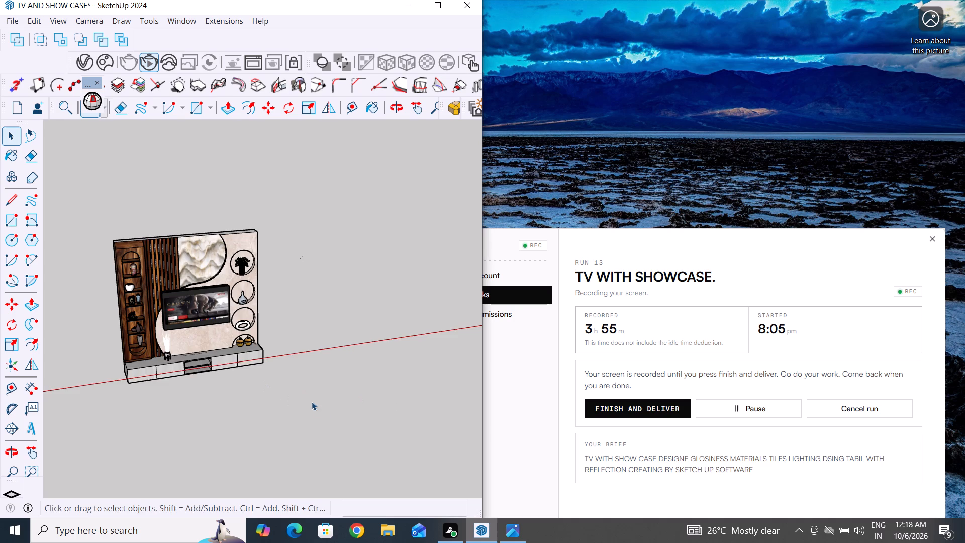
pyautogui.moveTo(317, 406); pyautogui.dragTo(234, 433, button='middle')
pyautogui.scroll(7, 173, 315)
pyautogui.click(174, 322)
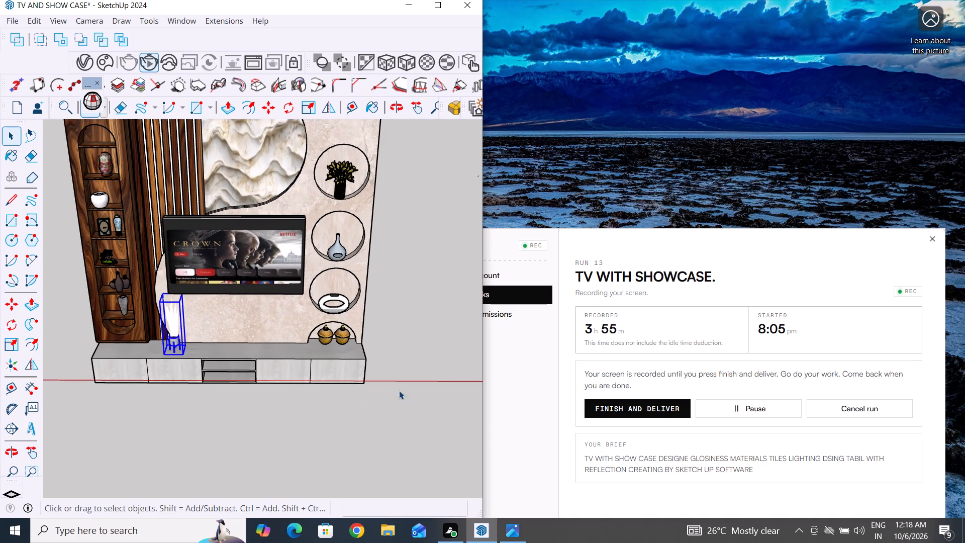
# Widen the model window to cover most of the display.
pyautogui.scroll(-2, 453, 357)
pyautogui.moveTo(485, 364); pyautogui.dragTo(585, 366)
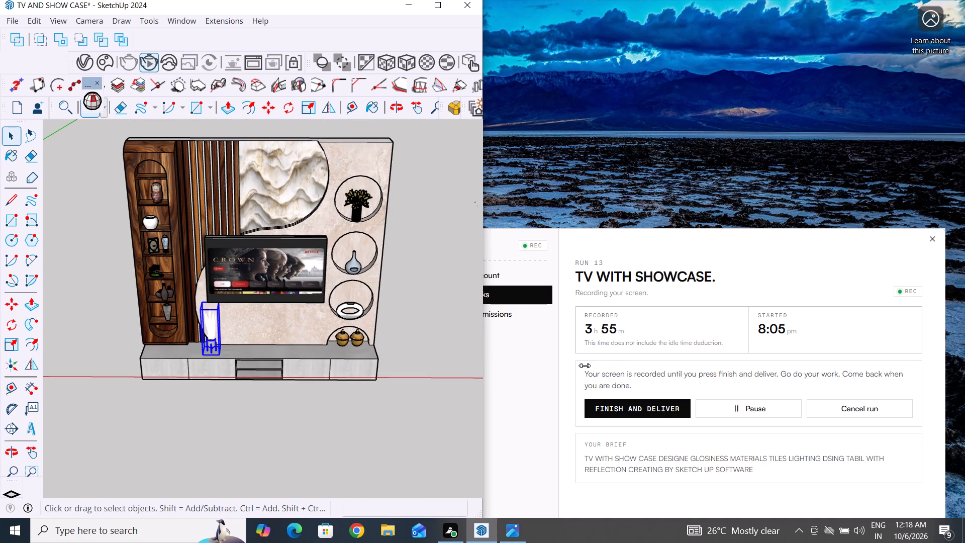
pyautogui.moveTo(585, 366); pyautogui.dragTo(791, 346)
# Examine the TV and showcase wall unit and the white decor piece on its console from several angles.
pyautogui.scroll(-3, 635, 401)
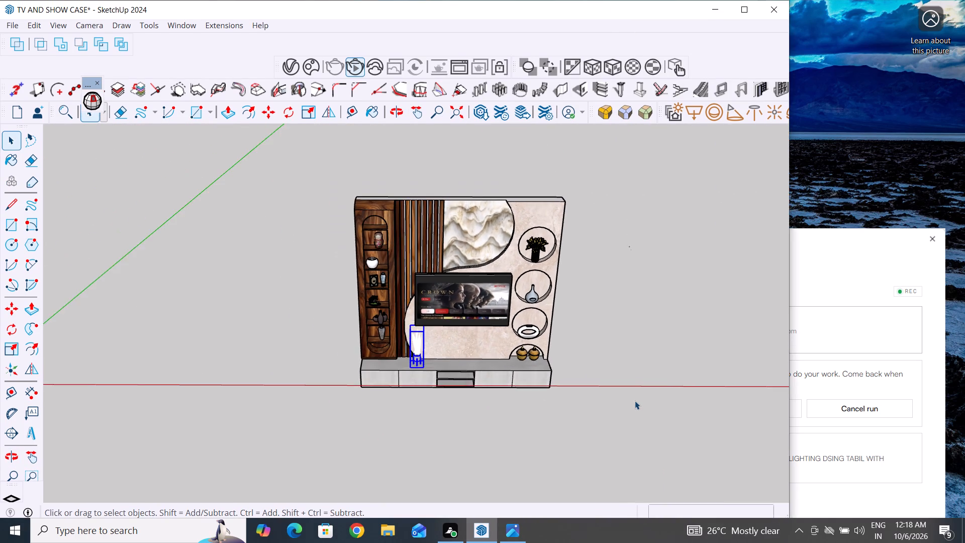
pyautogui.scroll(-1, 635, 401)
pyautogui.scroll(4, 454, 351)
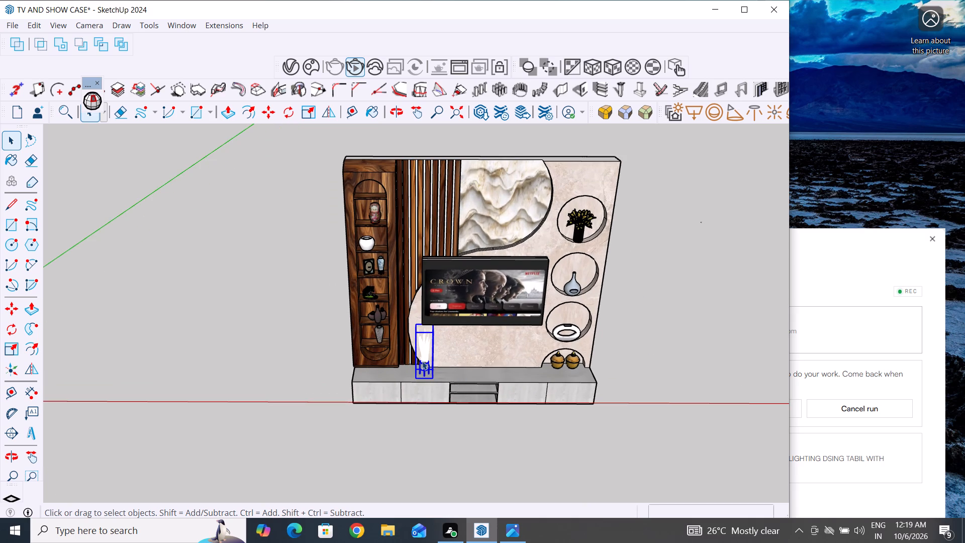
pyautogui.scroll(-2, 565, 458)
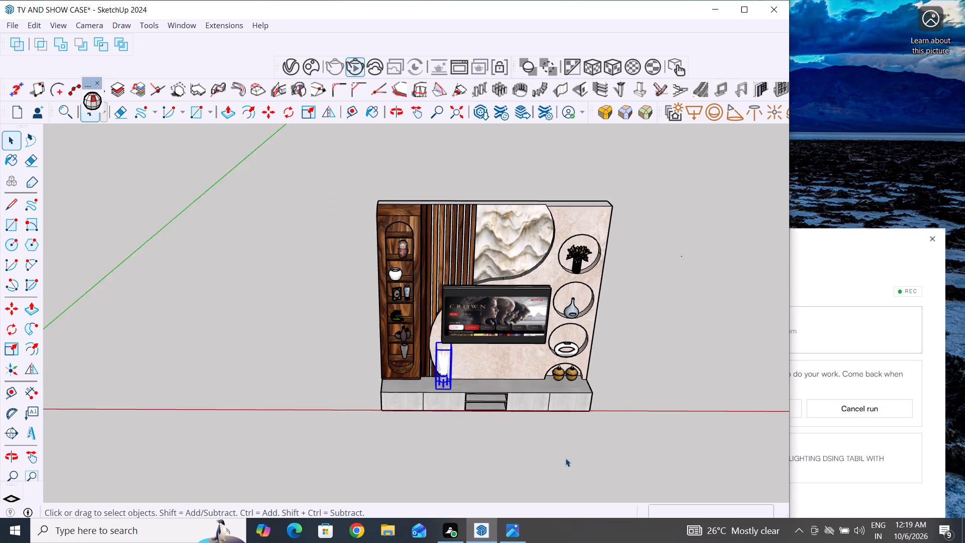
pyautogui.scroll(-2, 565, 458)
pyautogui.scroll(7, 442, 361)
pyautogui.scroll(1, 456, 403)
pyautogui.moveTo(457, 404); pyautogui.dragTo(522, 360, button='middle')
pyautogui.scroll(4, 463, 400)
pyautogui.scroll(-3, 387, 426)
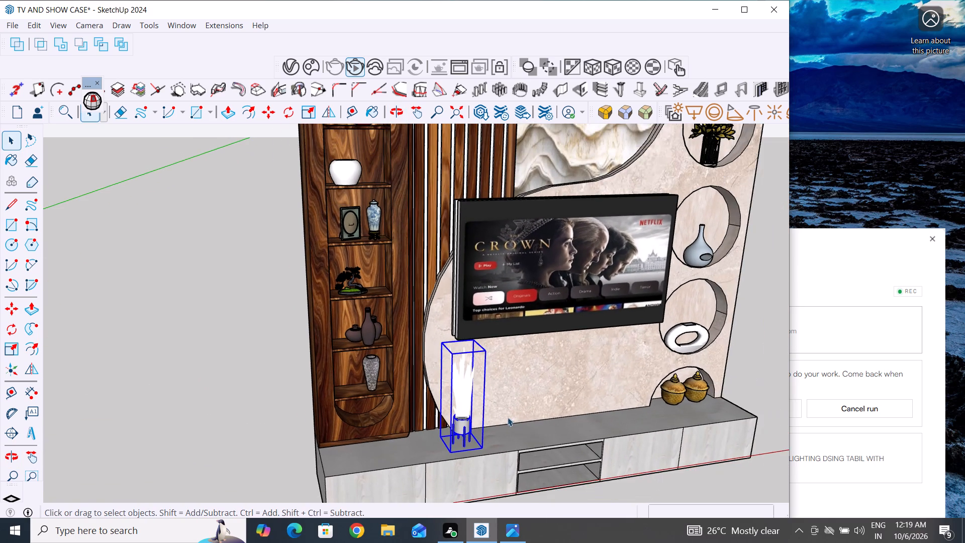
pyautogui.moveTo(507, 417); pyautogui.dragTo(437, 417, button='middle')
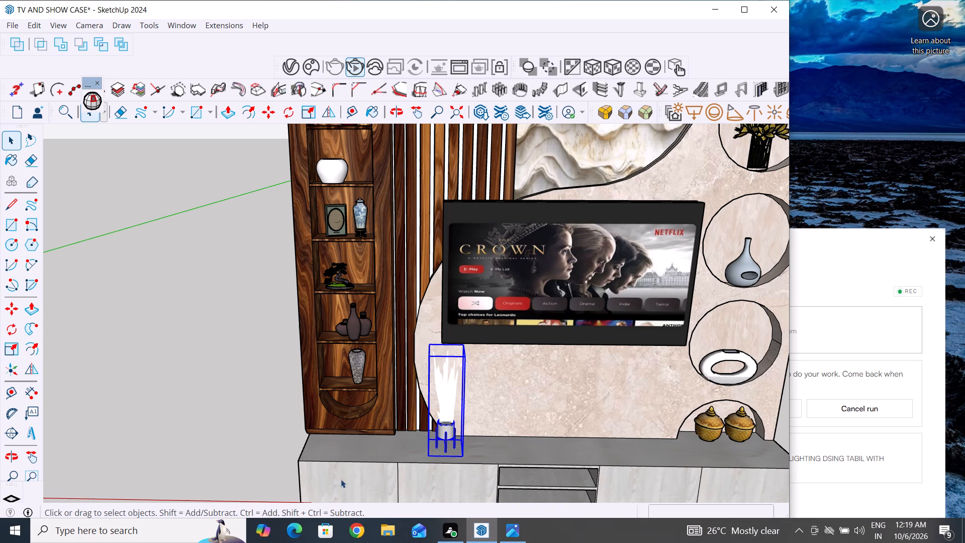
# Examine the white decor piece on the console and the surrounding wall unit from several angles.
pyautogui.click(239, 406)
pyautogui.scroll(-4, 259, 435)
pyautogui.moveTo(267, 442); pyautogui.dragTo(403, 466, button='middle')
pyautogui.scroll(3, 417, 424)
pyautogui.click(413, 415)
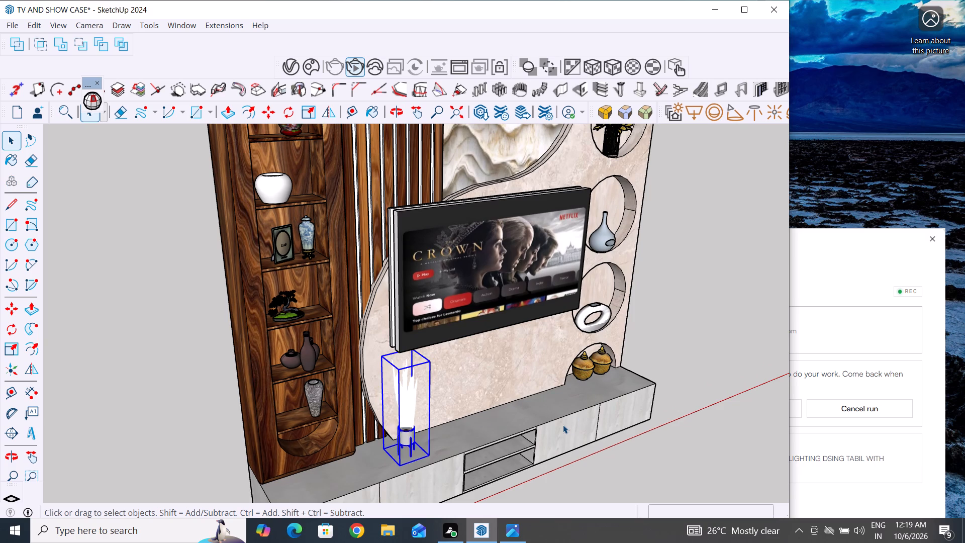
pyautogui.scroll(1, 633, 441)
pyautogui.moveTo(633, 441); pyautogui.dragTo(484, 447, button='middle')
pyautogui.scroll(-2, 623, 415)
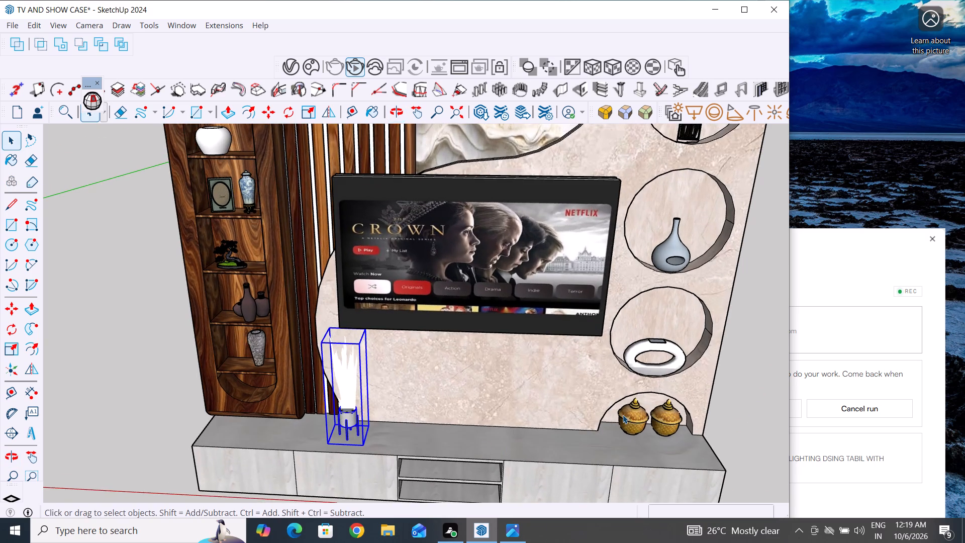
pyautogui.scroll(-2, 623, 415)
pyautogui.moveTo(629, 417); pyautogui.dragTo(662, 417, button='middle')
pyautogui.scroll(4, 488, 469)
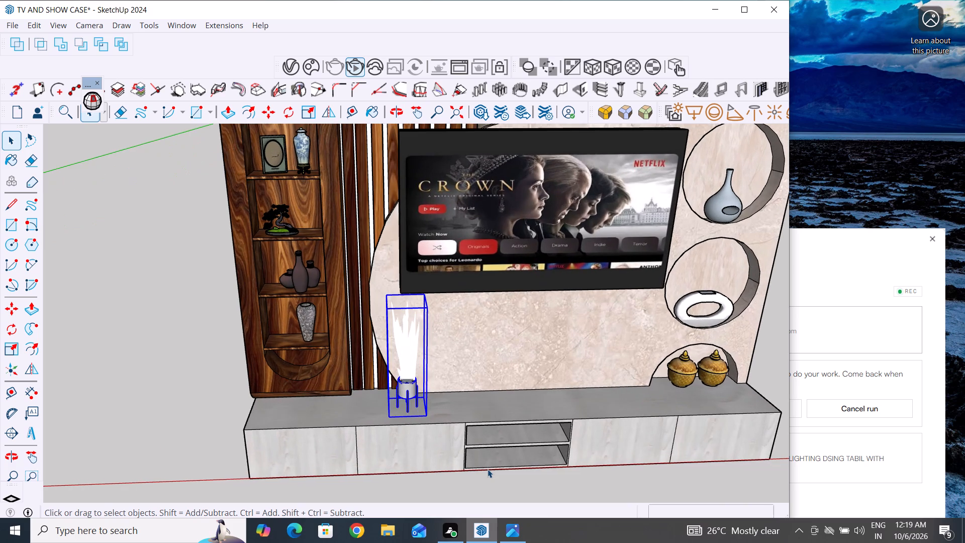
pyautogui.scroll(4, 492, 449)
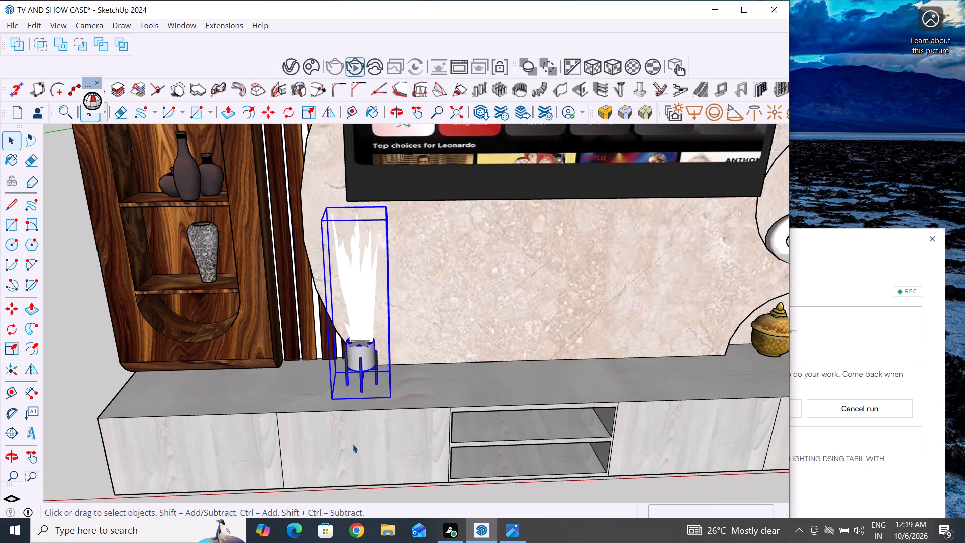
pyautogui.moveTo(355, 445); pyautogui.dragTo(580, 446, button='middle')
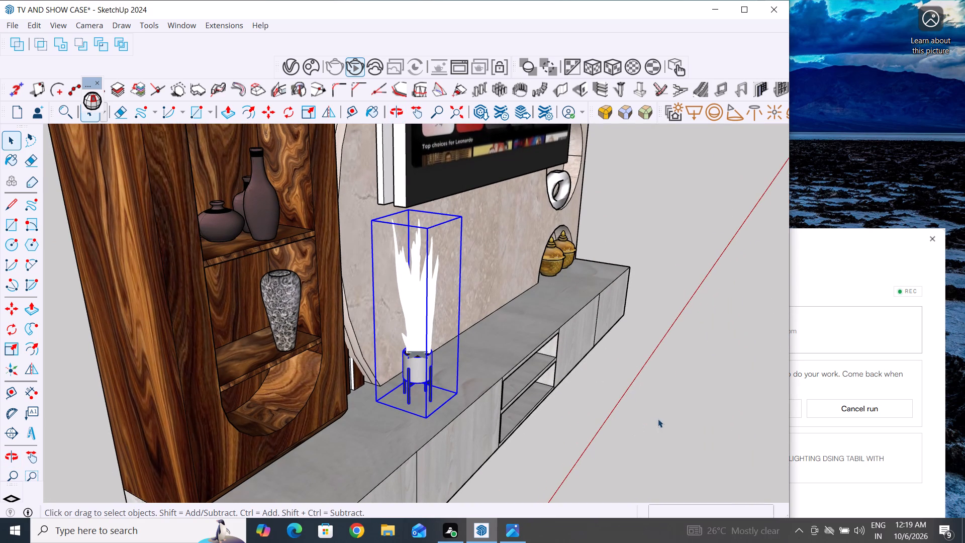
pyautogui.scroll(2, 441, 383)
pyautogui.moveTo(477, 405); pyautogui.dragTo(435, 430, button='middle')
pyautogui.click(396, 294)
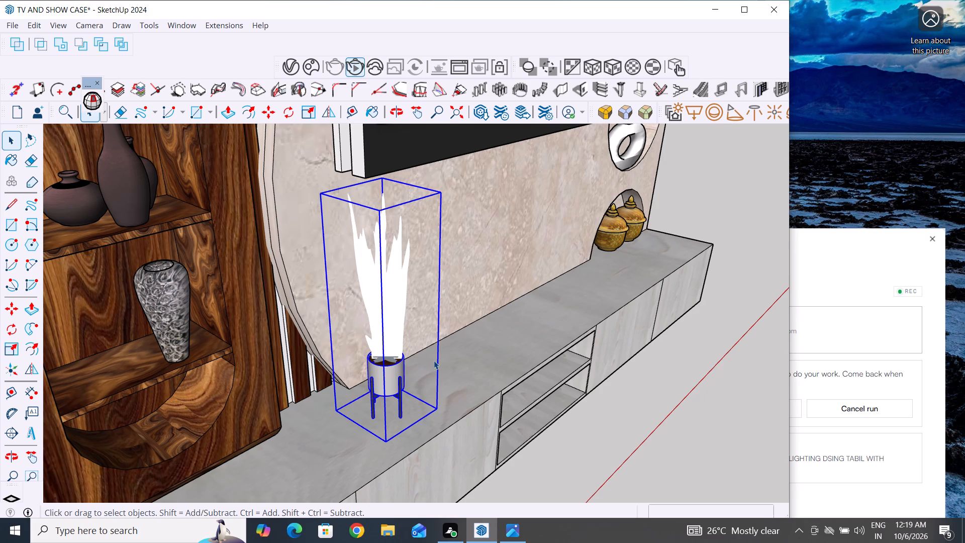
pyautogui.scroll(-6, 453, 369)
pyautogui.click(631, 447)
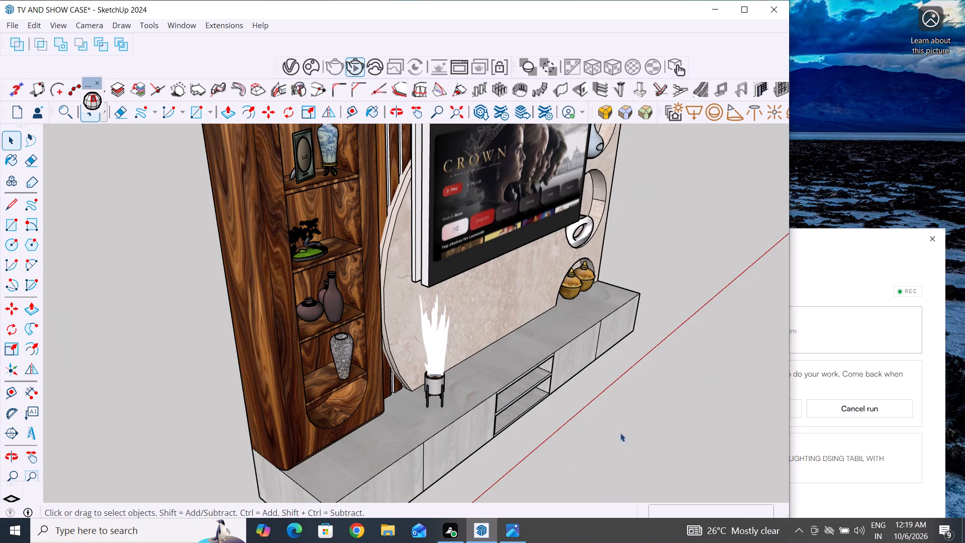
# Explode the white decor component on the console into separate parts and select only its leaves.
pyautogui.click(436, 335)
pyautogui.rightClick(436, 335)
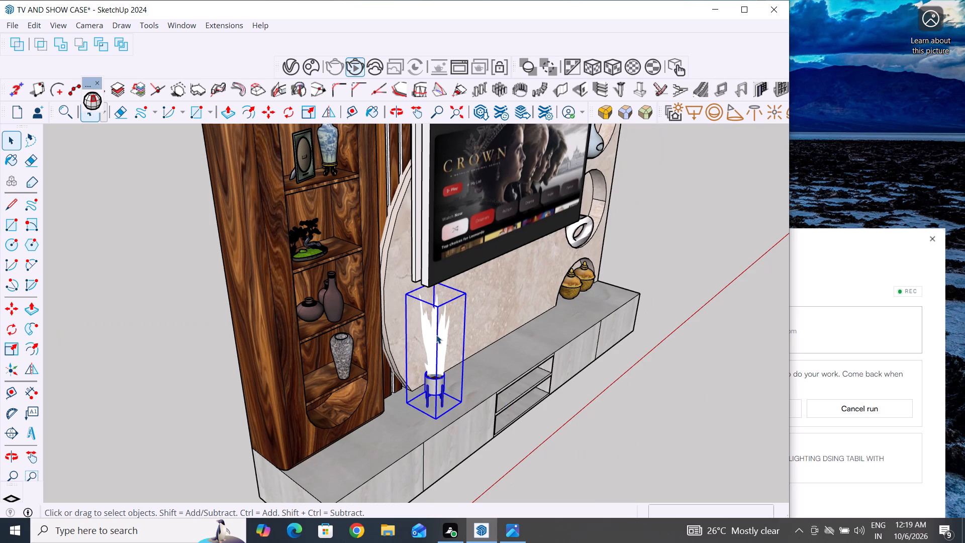
pyautogui.click(487, 106)
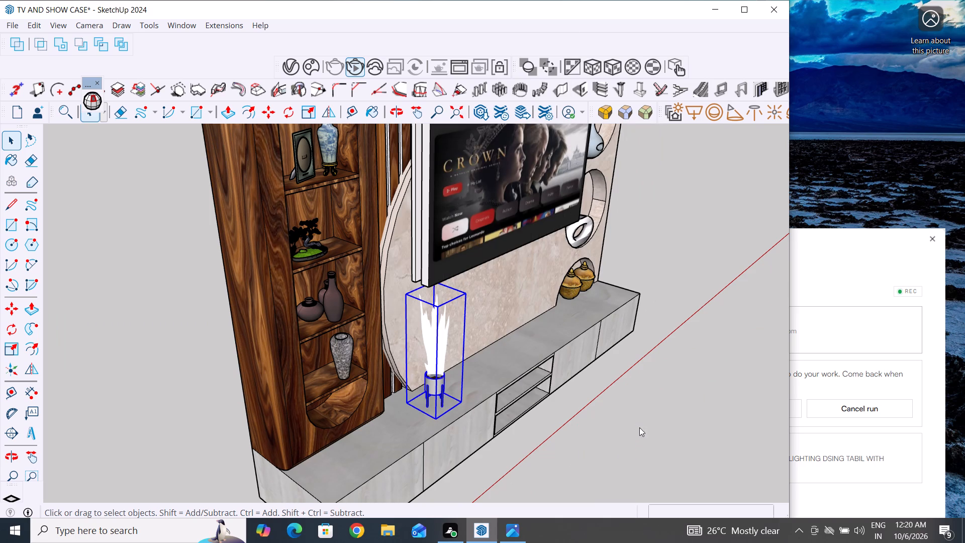
pyautogui.click(646, 437)
pyautogui.scroll(-3, 557, 449)
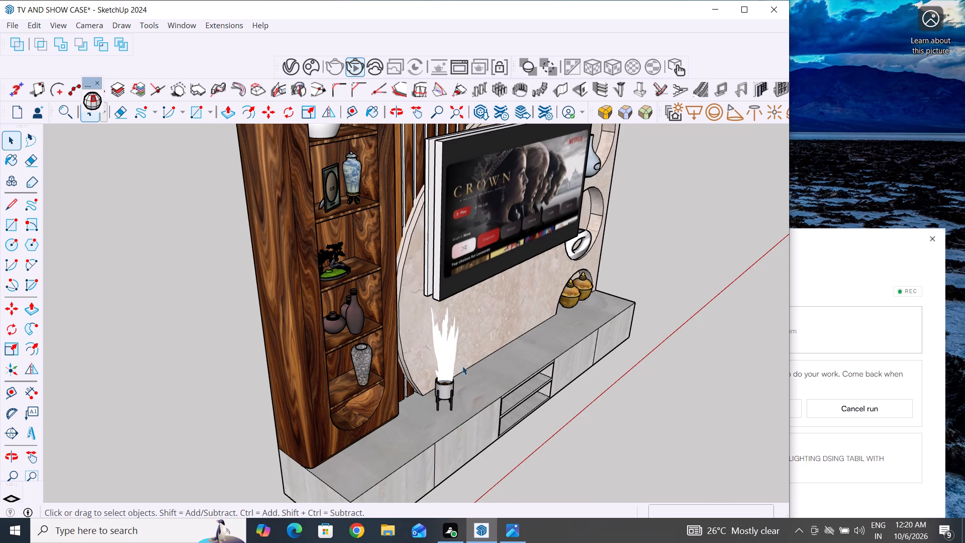
pyautogui.click(448, 348)
pyautogui.rightClick(448, 348)
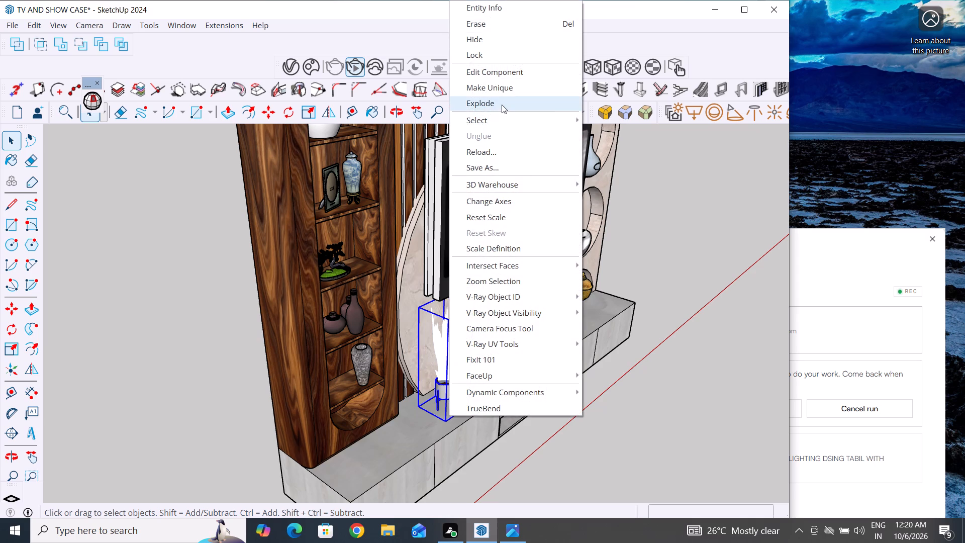
pyautogui.click(501, 103)
pyautogui.click(616, 416)
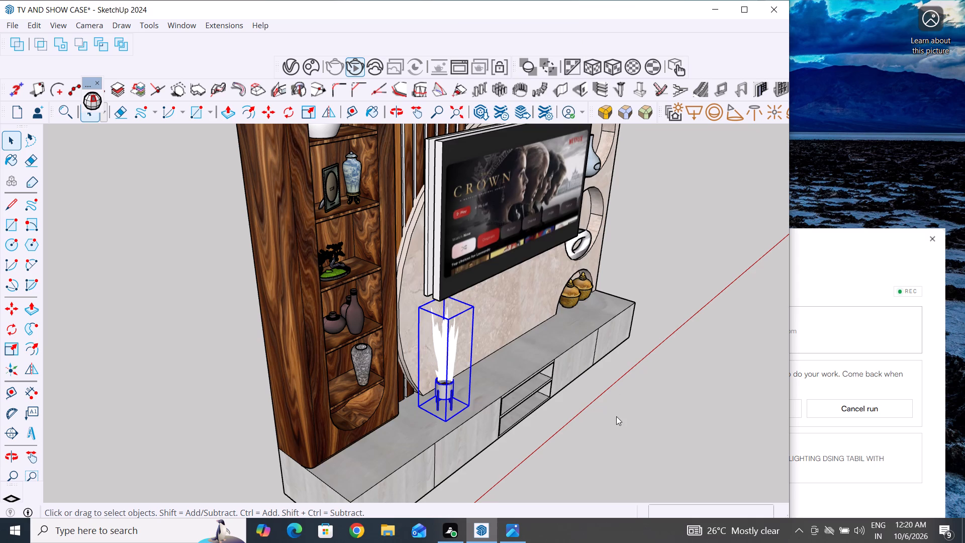
pyautogui.click(665, 416)
pyautogui.click(216, 434)
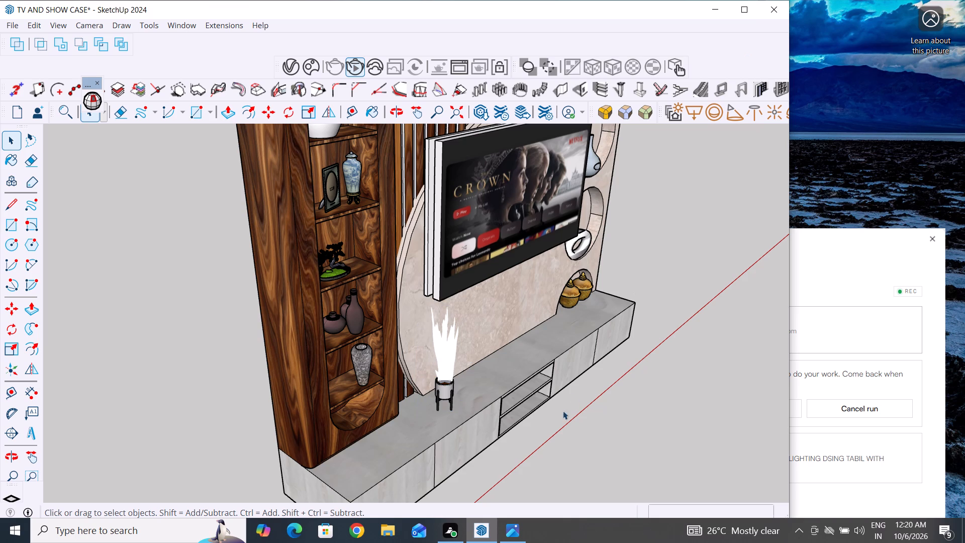
pyautogui.click(436, 354)
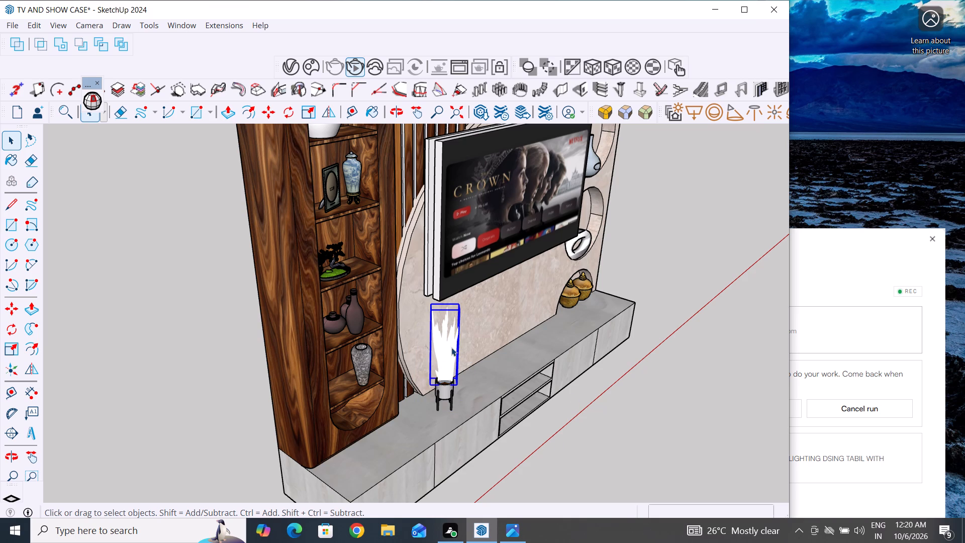
# Maximize the model window.
pyautogui.click(745, 9)
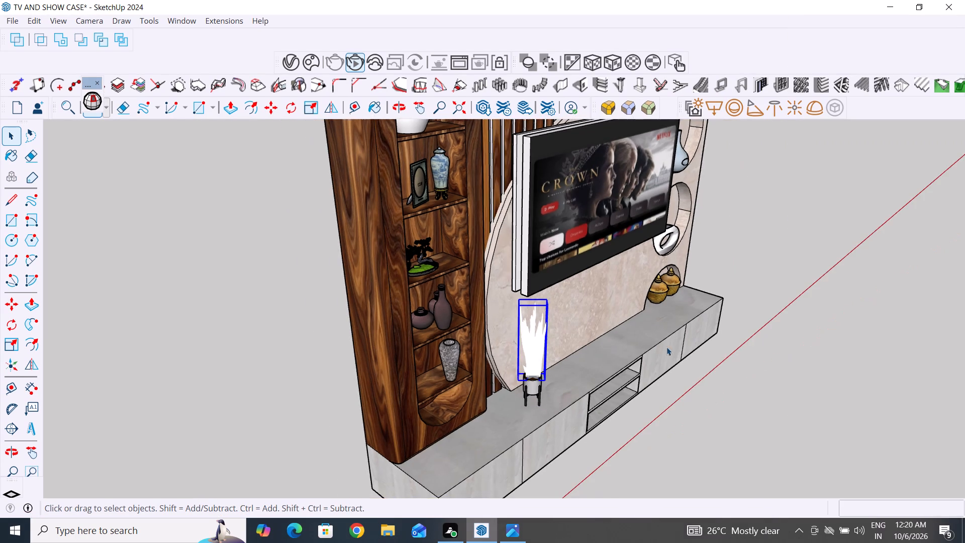
# Examine the whole wall unit, the showcase shelves and the selected leaves from different distances and angles.
pyautogui.scroll(-7, 625, 374)
pyautogui.moveTo(732, 408); pyautogui.dragTo(624, 393, button='middle')
pyautogui.scroll(3, 783, 297)
pyautogui.scroll(-4, 783, 297)
pyautogui.moveTo(784, 322); pyautogui.dragTo(792, 324, button='middle')
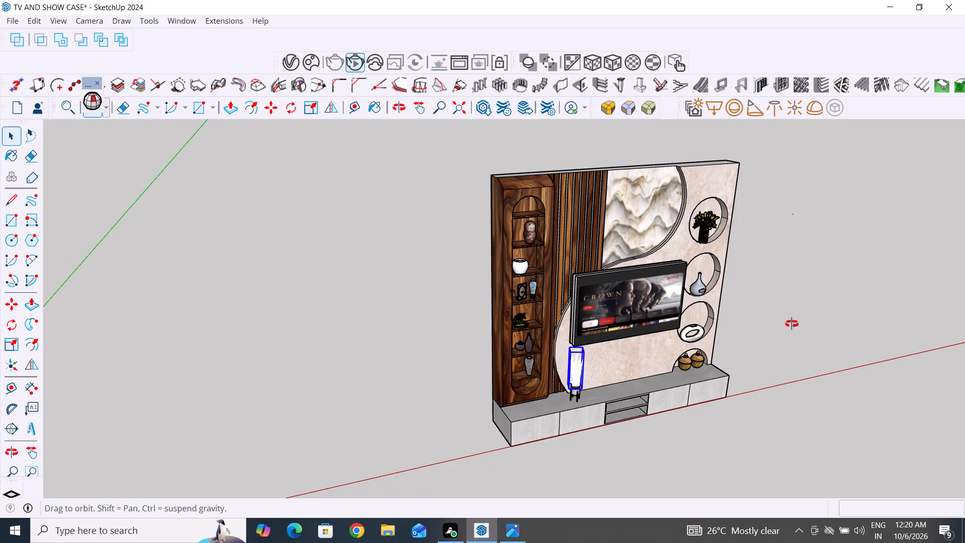
pyautogui.moveTo(792, 324); pyautogui.dragTo(820, 324, button='middle')
pyautogui.scroll(3, 626, 137)
pyautogui.moveTo(624, 347); pyautogui.dragTo(627, 309, button='middle')
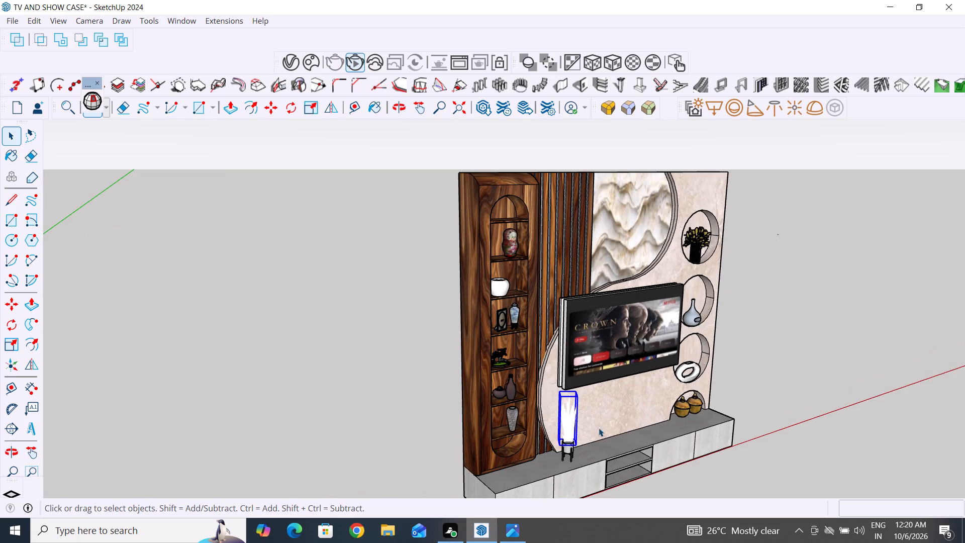
pyautogui.scroll(-3, 747, 373)
pyautogui.scroll(3, 665, 462)
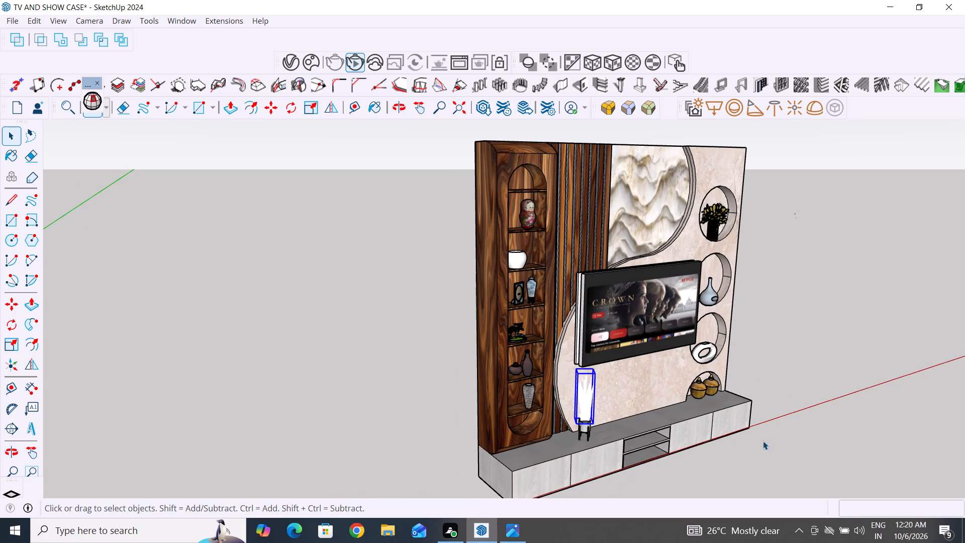
pyautogui.click(768, 441)
pyautogui.click(587, 404)
pyautogui.scroll(3, 614, 472)
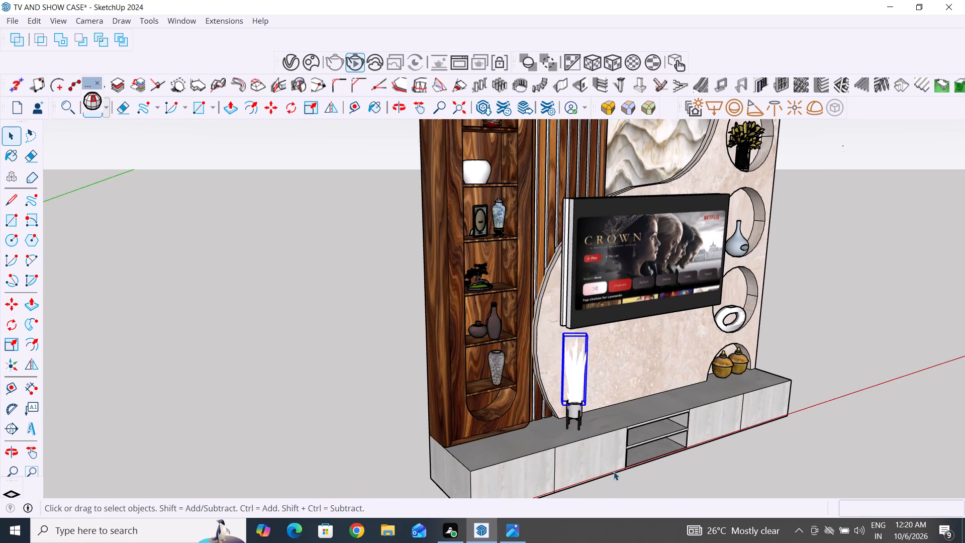
pyautogui.scroll(4, 614, 472)
pyautogui.moveTo(618, 475); pyautogui.dragTo(662, 488, button='middle')
pyautogui.scroll(11, 469, 317)
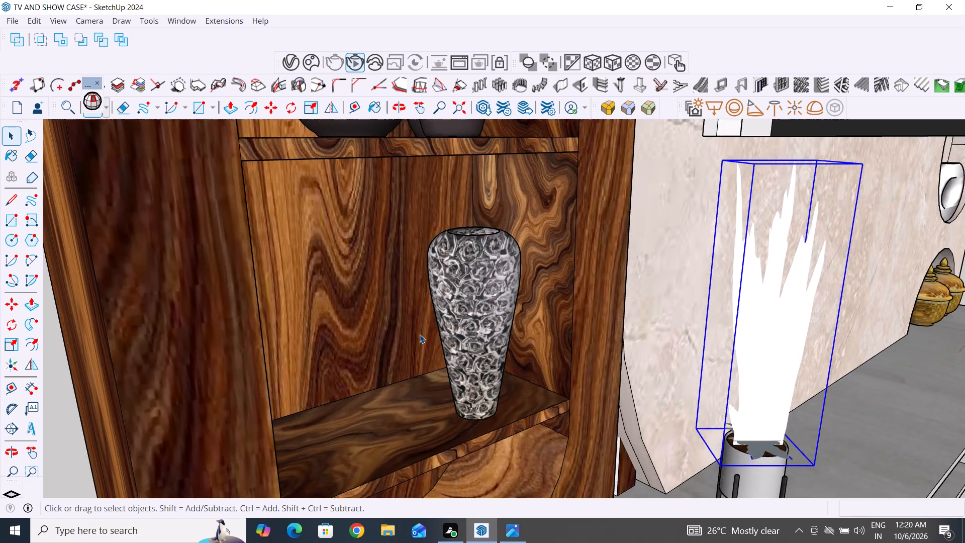
pyautogui.scroll(4, 420, 334)
pyautogui.scroll(-16, 485, 321)
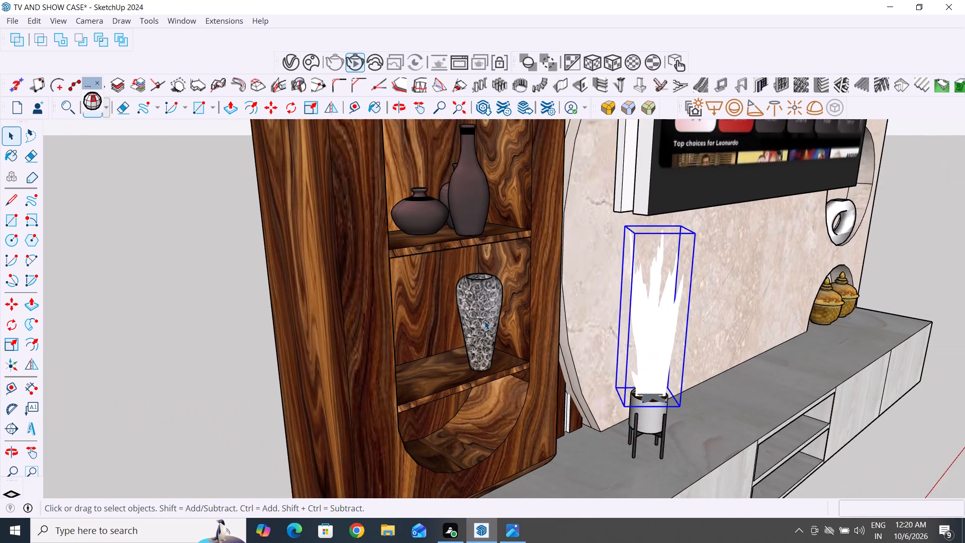
pyautogui.scroll(-7, 485, 321)
pyautogui.moveTo(619, 362); pyautogui.dragTo(630, 370, button='middle')
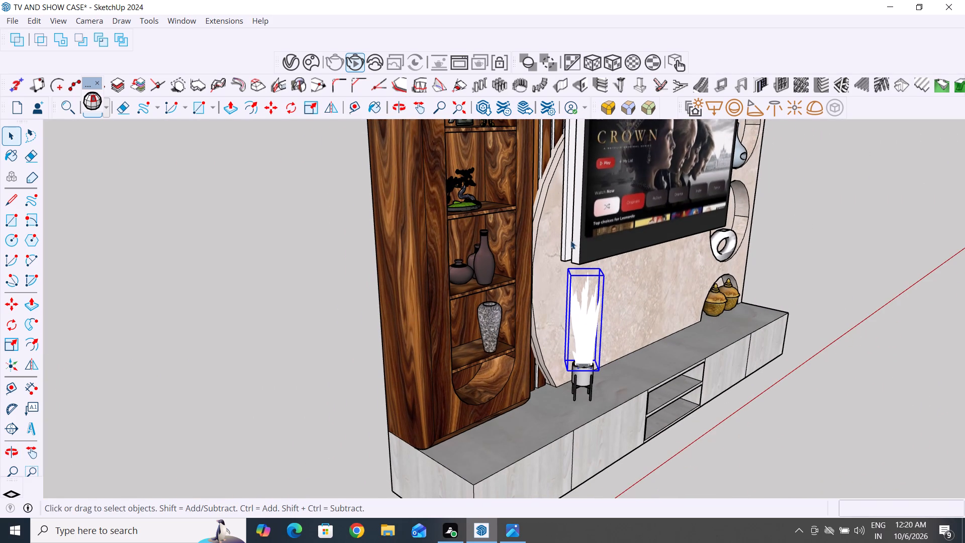
# Delete the separate white panel behind the TV.
pyautogui.click(567, 238)
pyautogui.press('Delete')
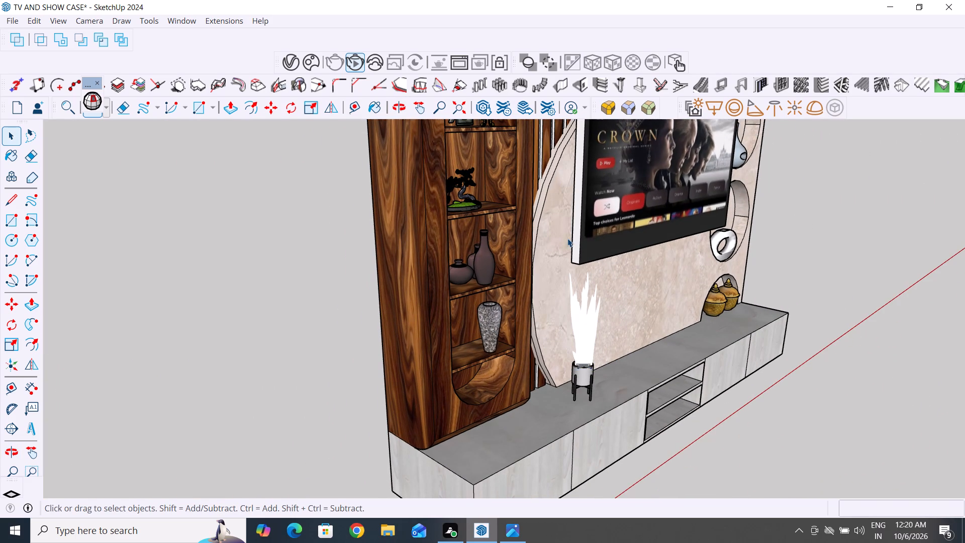
# Select the white leaves on the console and show the Default Tray, placing it clear of the wall unit.
pyautogui.click(585, 325)
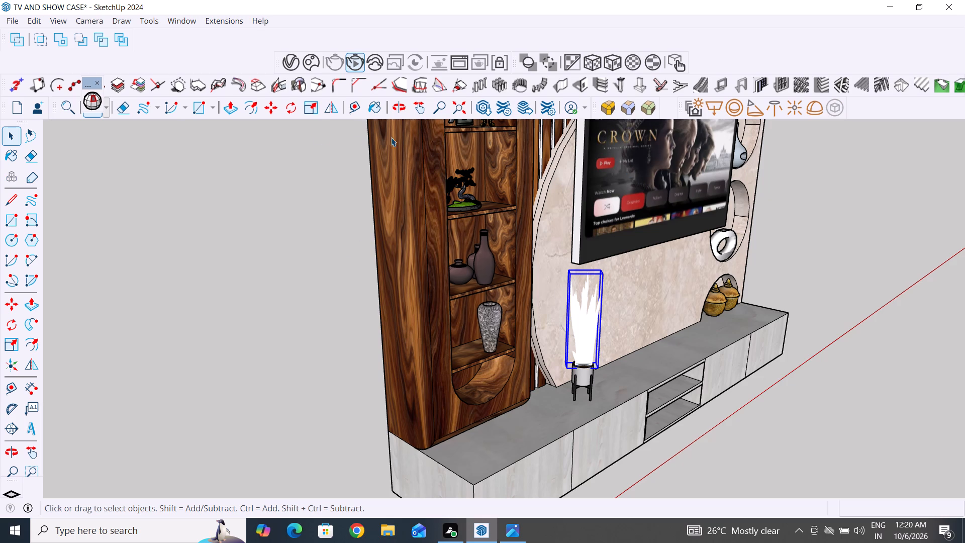
pyautogui.click(177, 20)
pyautogui.click(199, 31)
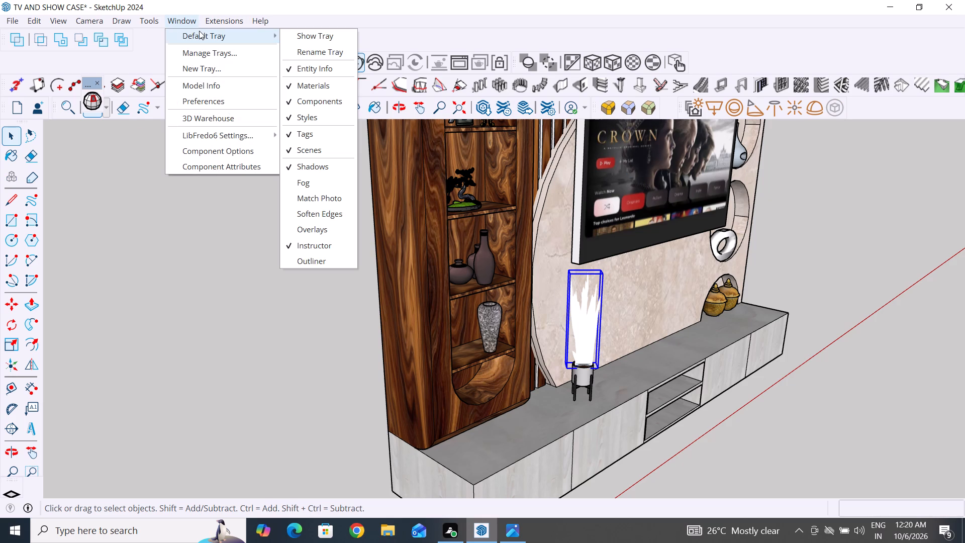
pyautogui.click(311, 33)
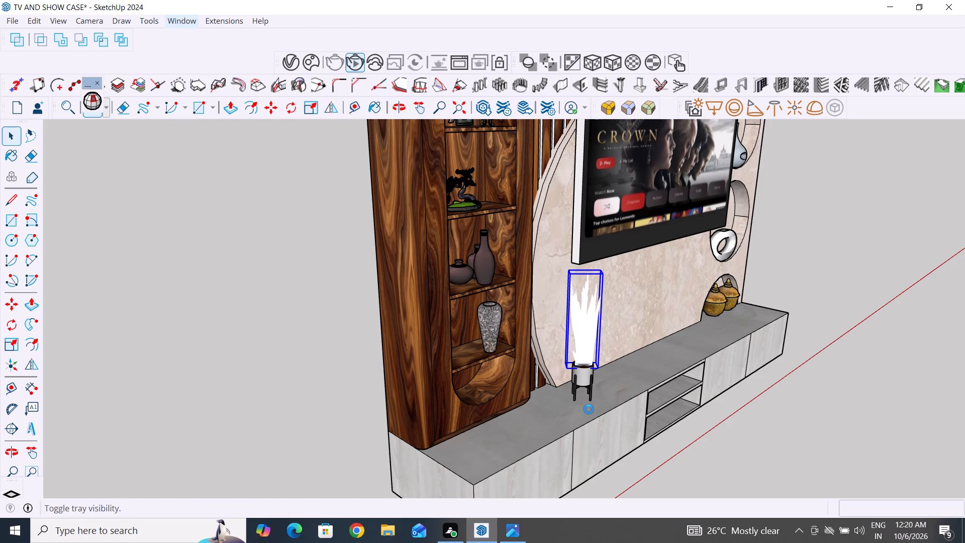
pyautogui.scroll(-4, 589, 409)
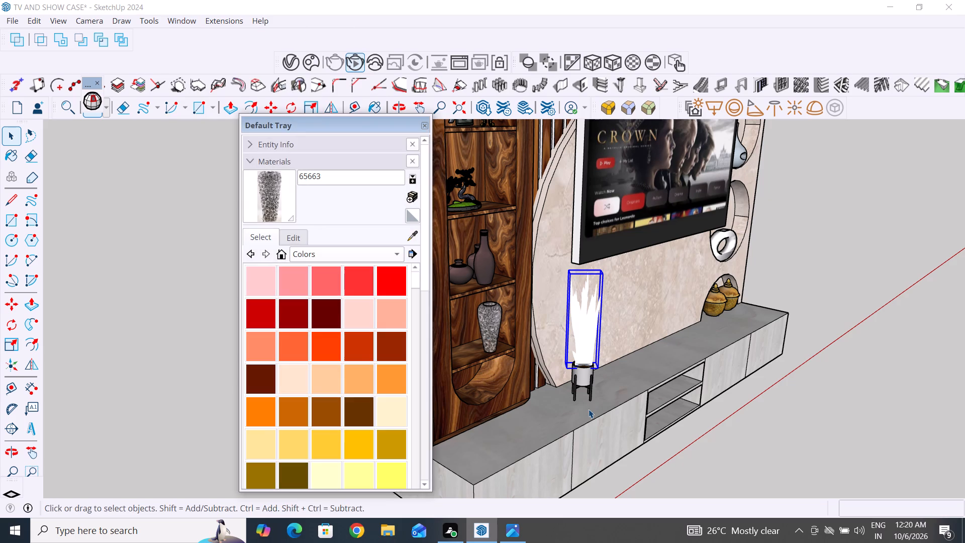
pyautogui.moveTo(330, 120); pyautogui.dragTo(450, 140)
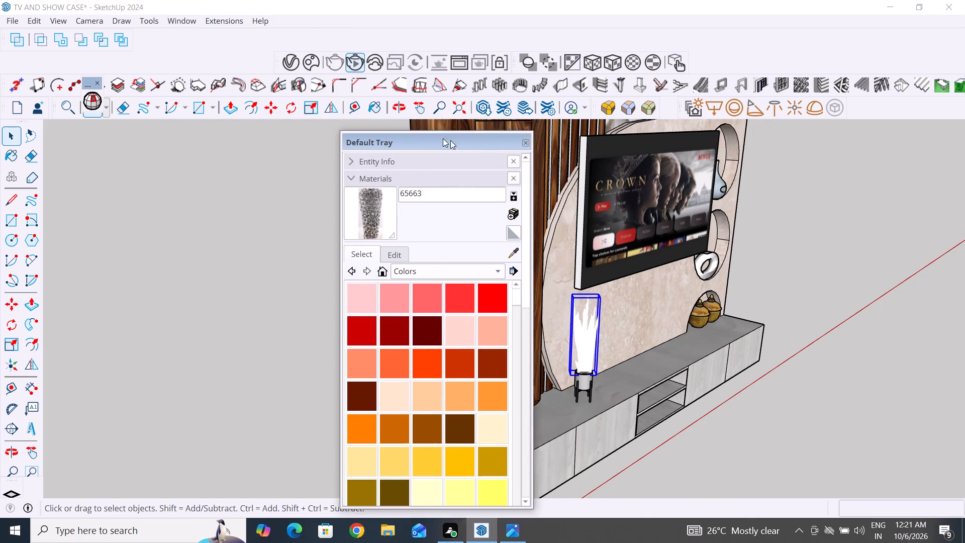
pyautogui.moveTo(450, 140); pyautogui.dragTo(873, 119)
# Paint the leaves of the potted plant on the console dark green with Color G08, and clear the selection.
pyautogui.click(840, 277)
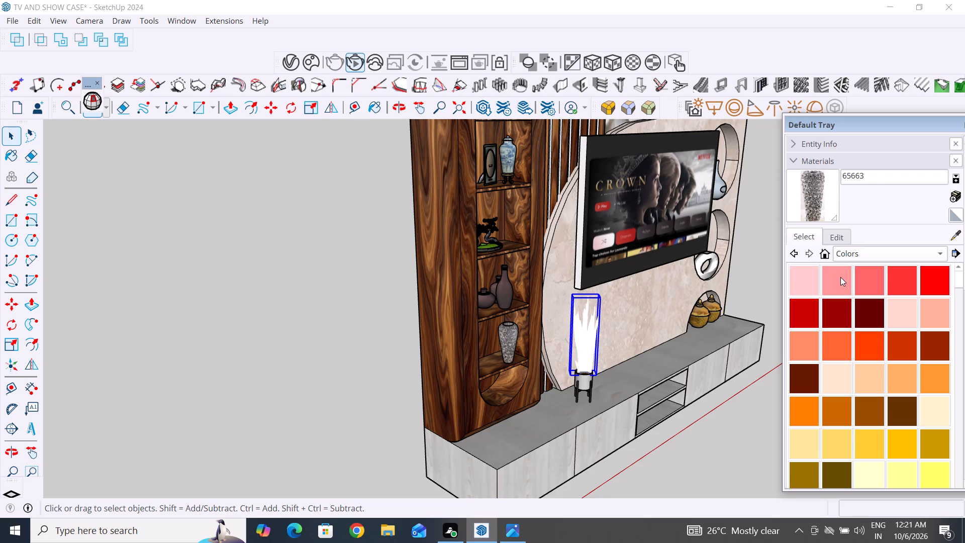
pyautogui.scroll(-5, 791, 482)
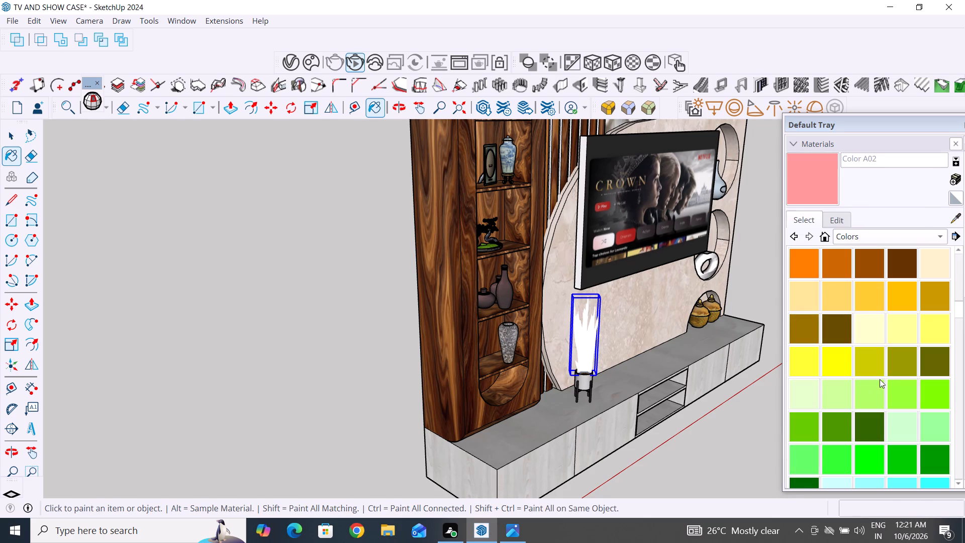
pyautogui.scroll(-1, 847, 452)
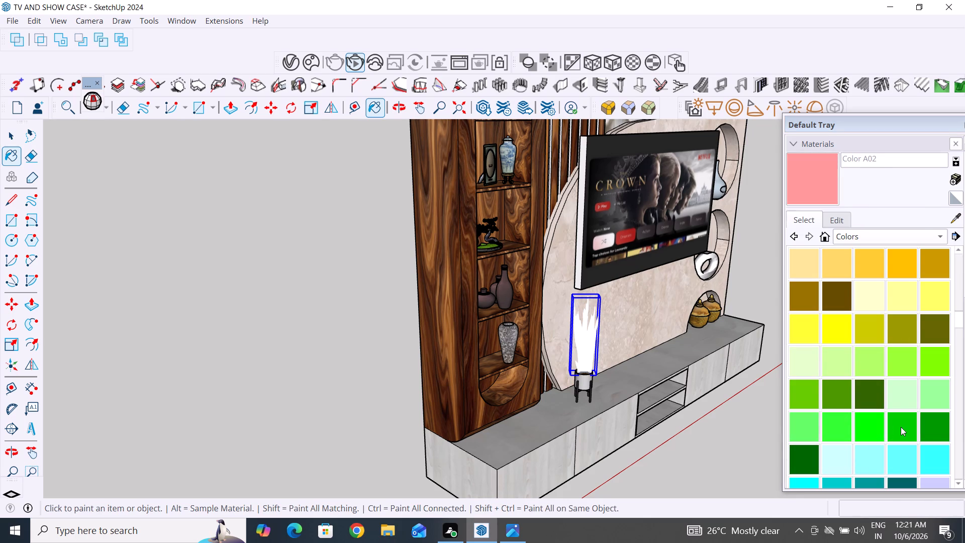
pyautogui.click(811, 461)
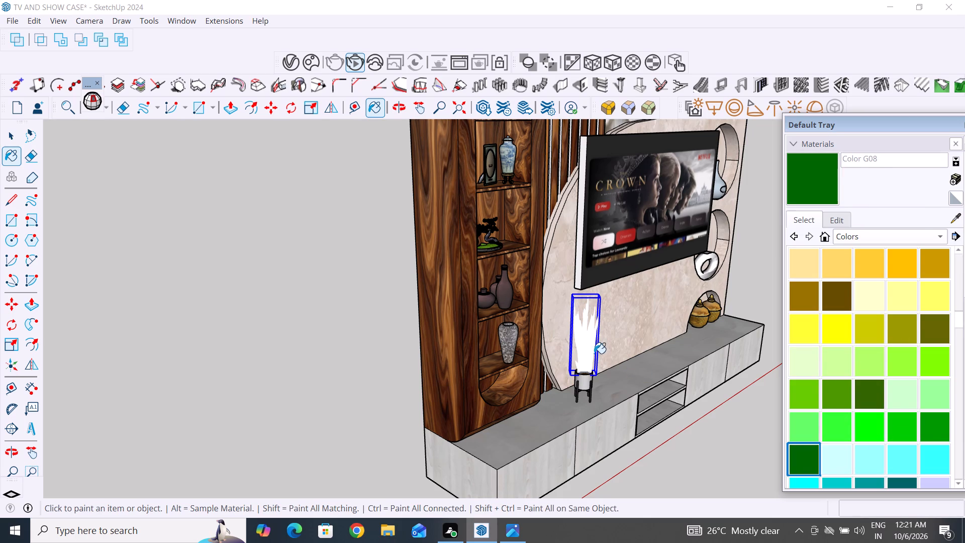
pyautogui.click(589, 349)
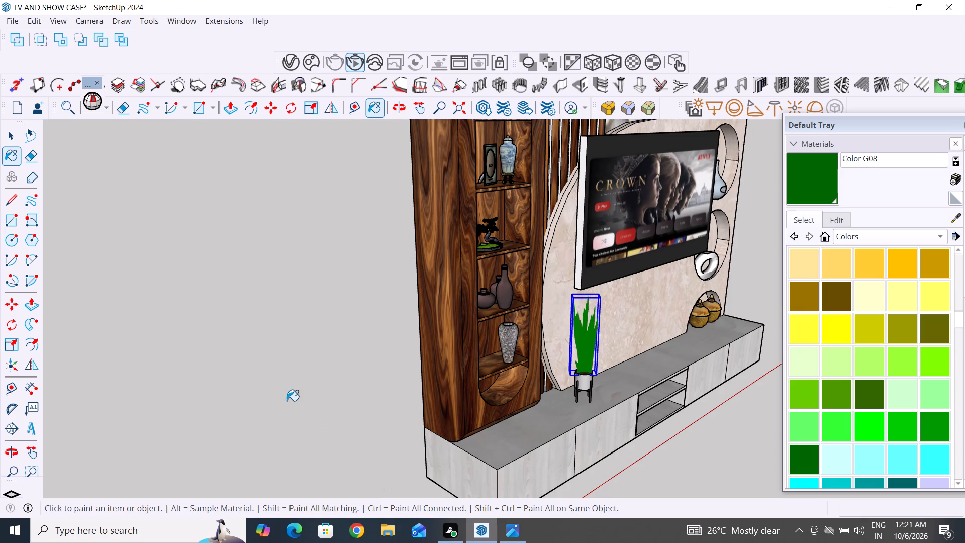
pyautogui.click(12, 132)
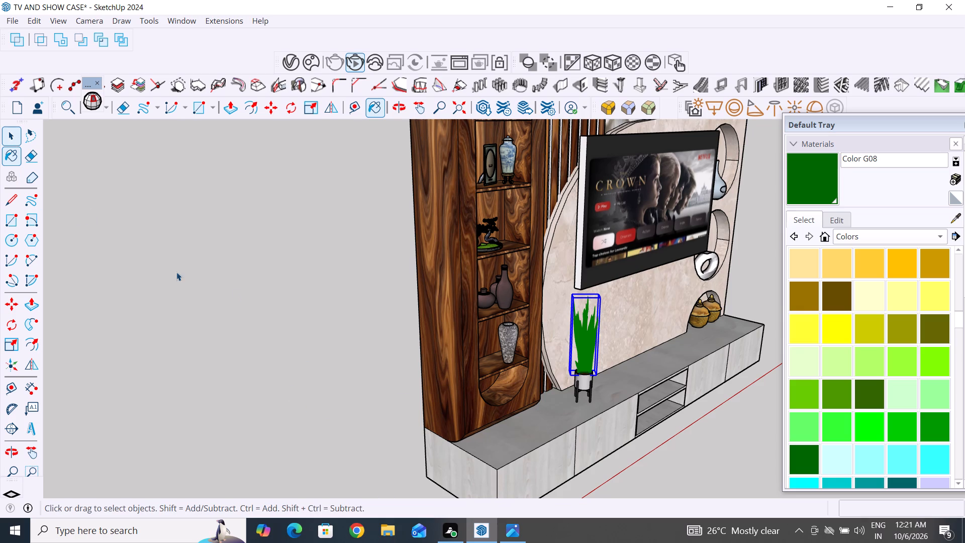
pyautogui.click(233, 305)
pyautogui.scroll(-5, 316, 371)
pyautogui.moveTo(551, 407); pyautogui.dragTo(381, 398, button='middle')
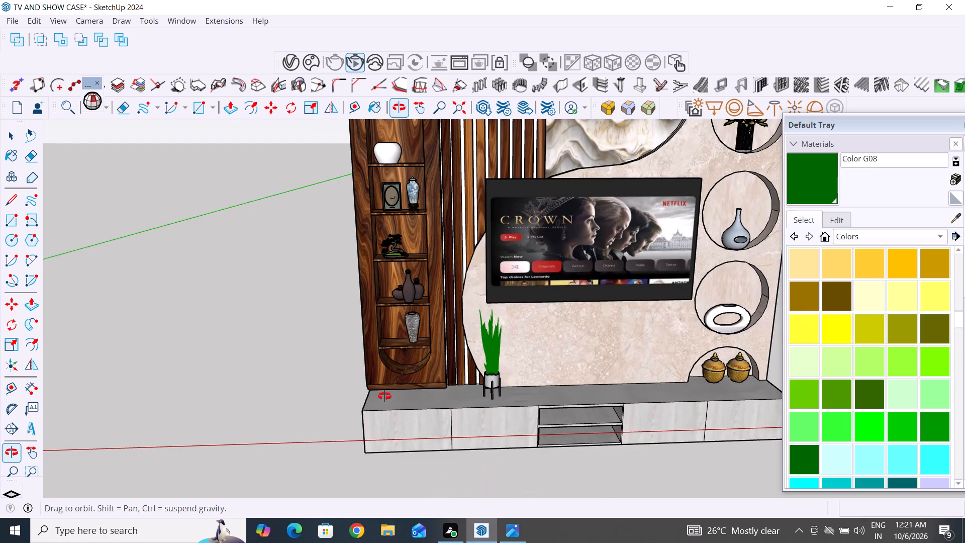
# View the whole wall unit and look through the swatches of the Colors material collection.
pyautogui.scroll(-4, 488, 362)
pyautogui.scroll(-4, 879, 380)
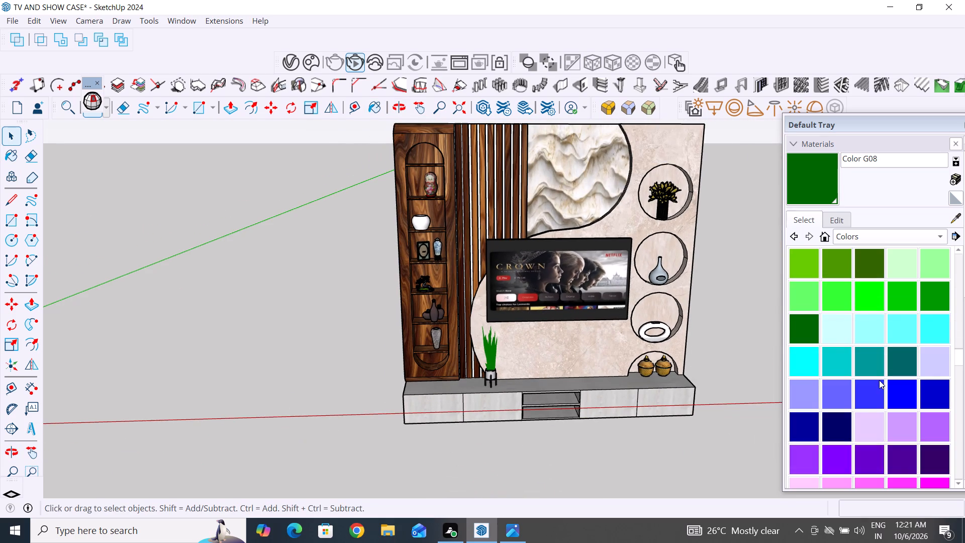
pyautogui.scroll(-4, 879, 380)
pyautogui.scroll(-6, 812, 460)
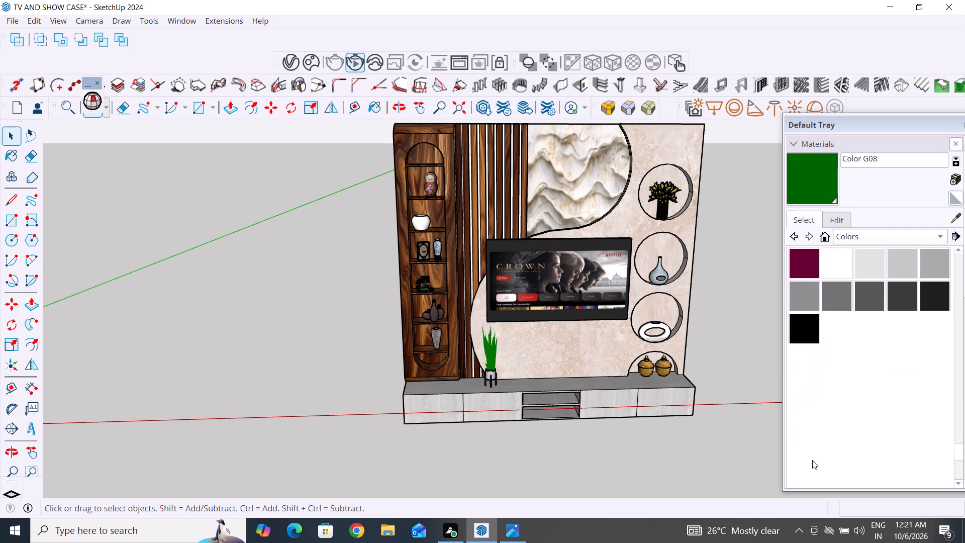
pyautogui.scroll(-2, 812, 460)
pyautogui.scroll(19, 812, 460)
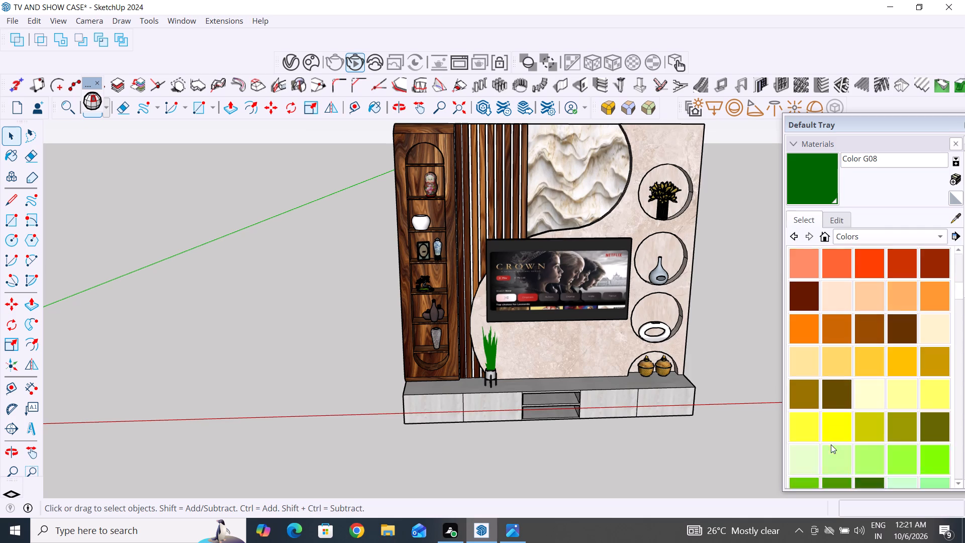
pyautogui.scroll(10, 831, 444)
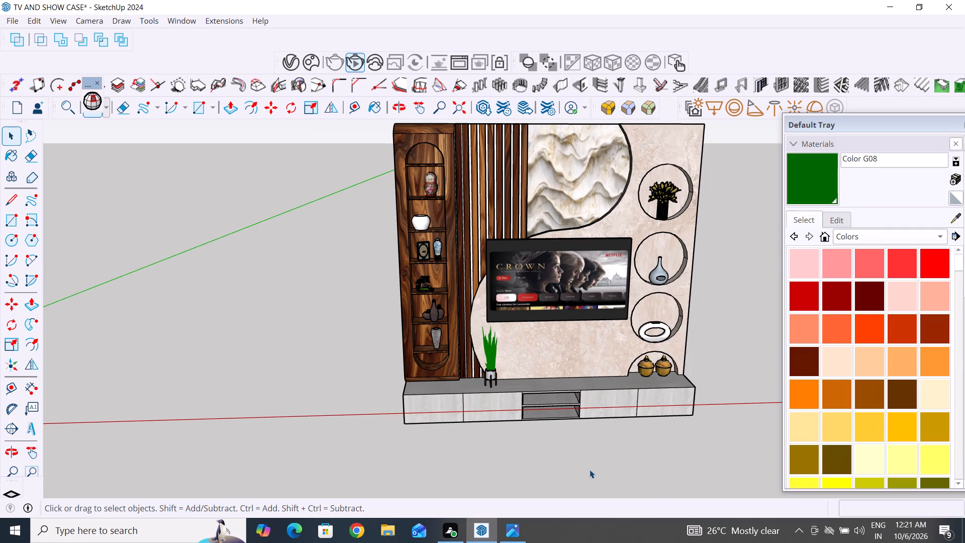
# Close the Default Tray to free the view of the wall unit.
pyautogui.click(590, 470)
pyautogui.moveTo(929, 129); pyautogui.dragTo(833, 120)
pyautogui.click(875, 113)
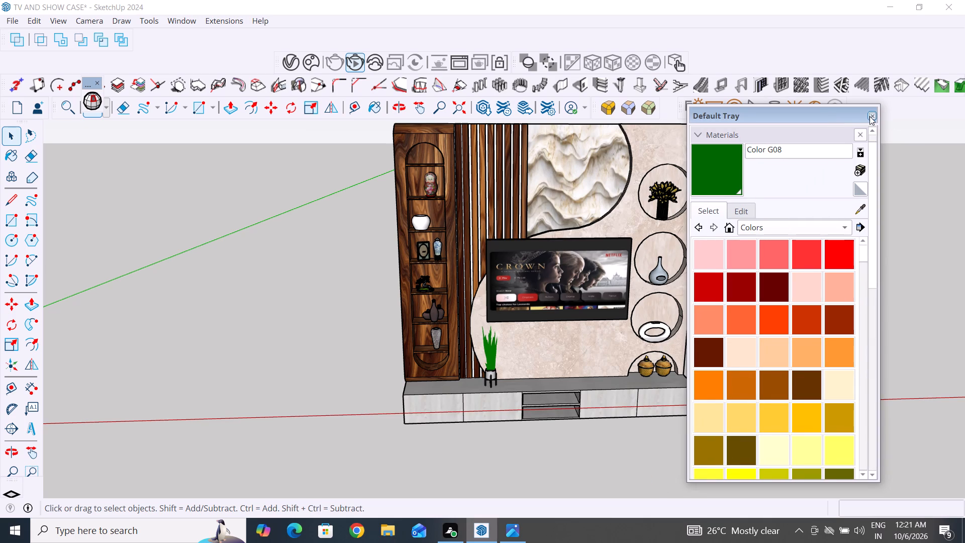
pyautogui.click(870, 116)
# Examine the wall unit from above, selecting the curved ledge under the marble panel, then one narrow strip between the wood slats.
pyautogui.moveTo(798, 356); pyautogui.dragTo(837, 429, button='middle')
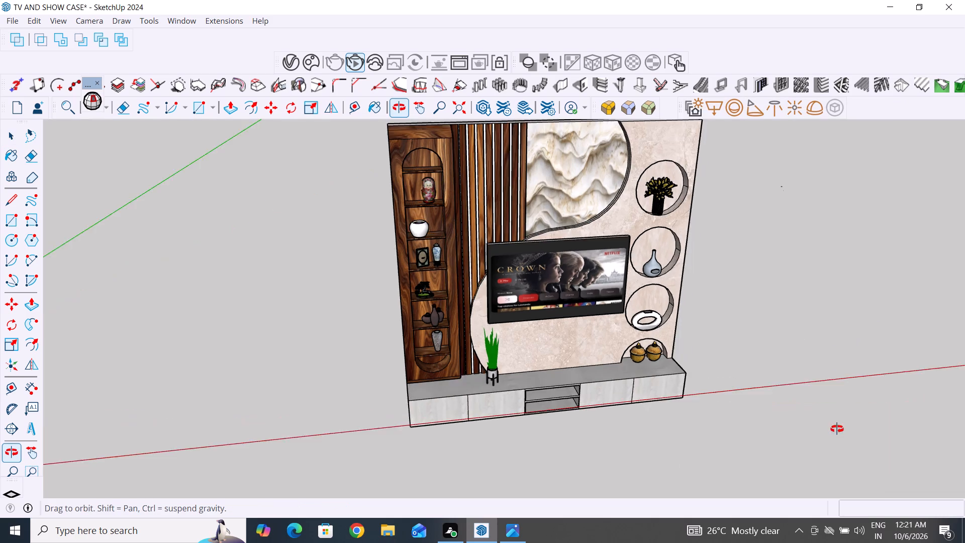
pyautogui.moveTo(837, 429); pyautogui.dragTo(867, 531, button='middle')
pyautogui.scroll(9, 540, 165)
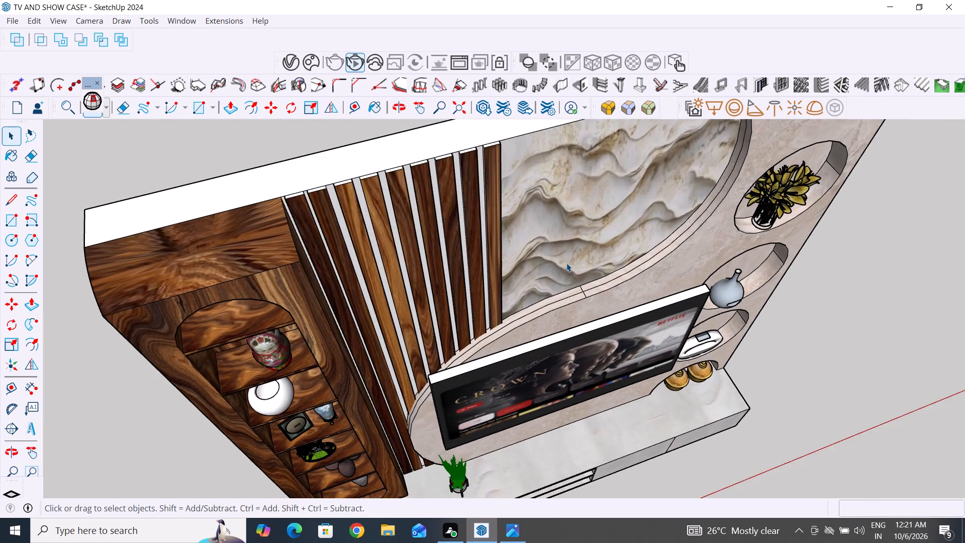
pyautogui.scroll(4, 566, 263)
pyautogui.click(572, 307)
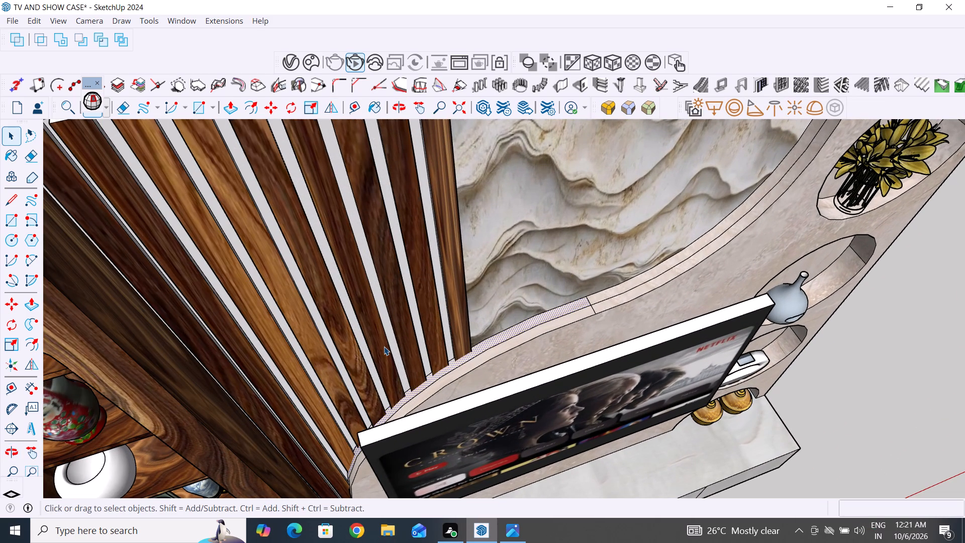
pyautogui.scroll(-5, 384, 346)
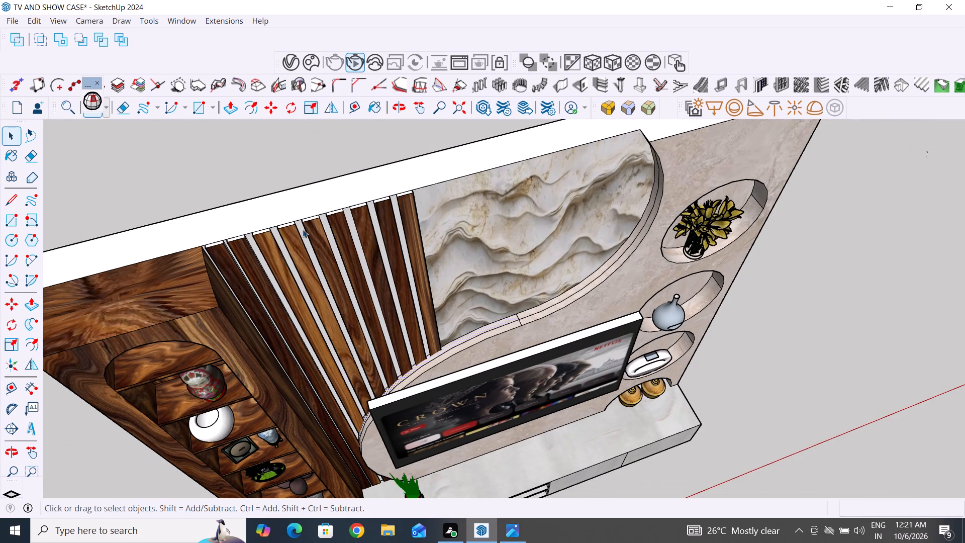
pyautogui.click(301, 229)
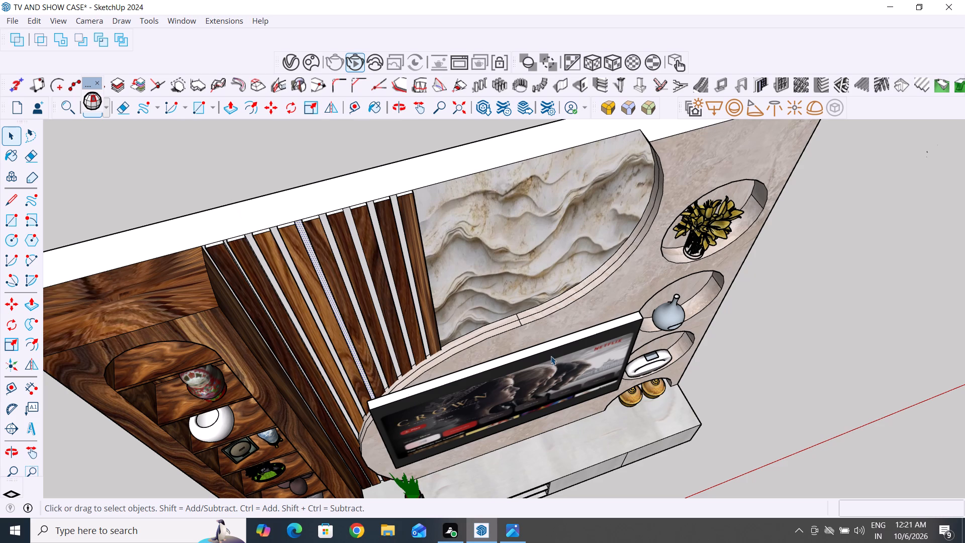
pyautogui.moveTo(732, 389); pyautogui.dragTo(719, 386, button='middle')
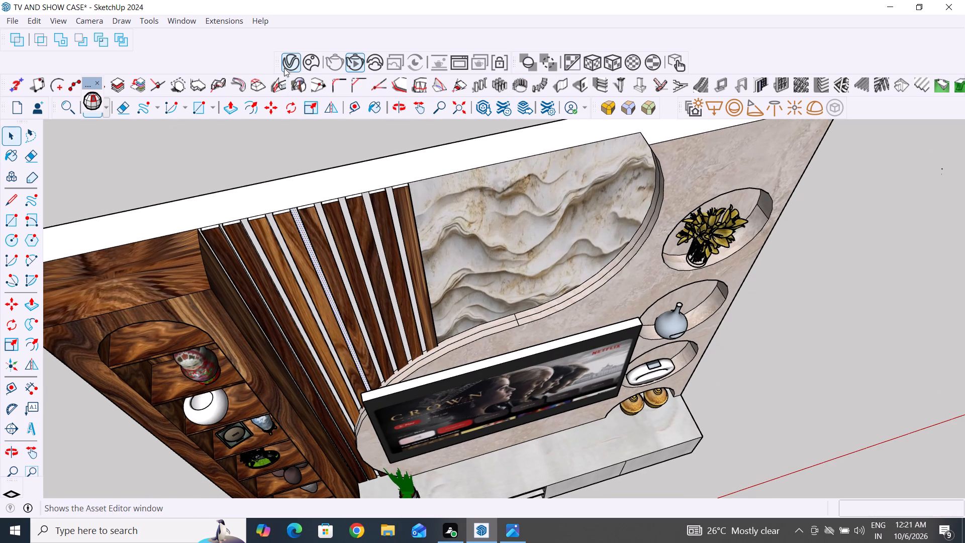
# Open the V-Ray Asset Editor and look through the scene's material list.
pyautogui.click(297, 61)
pyautogui.scroll(-4, 482, 357)
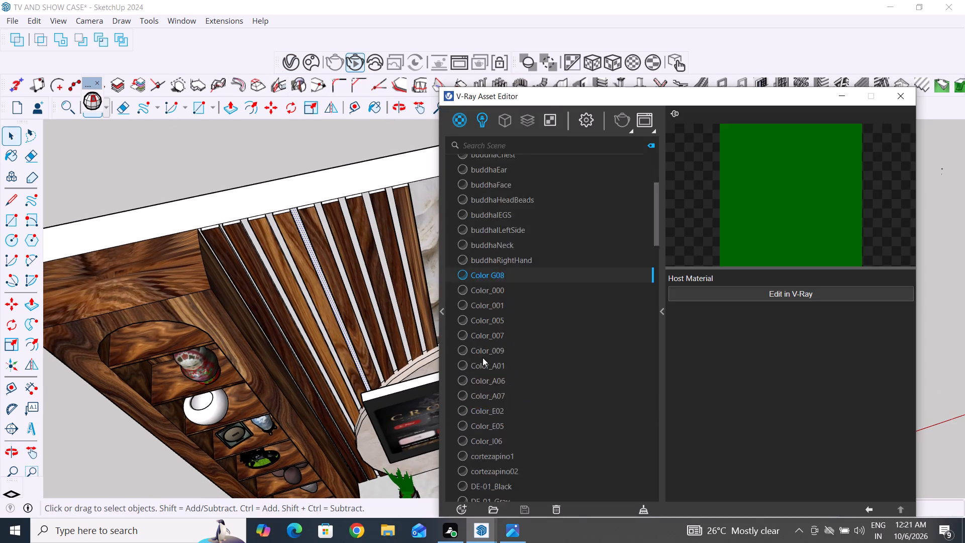
pyautogui.scroll(-5, 482, 357)
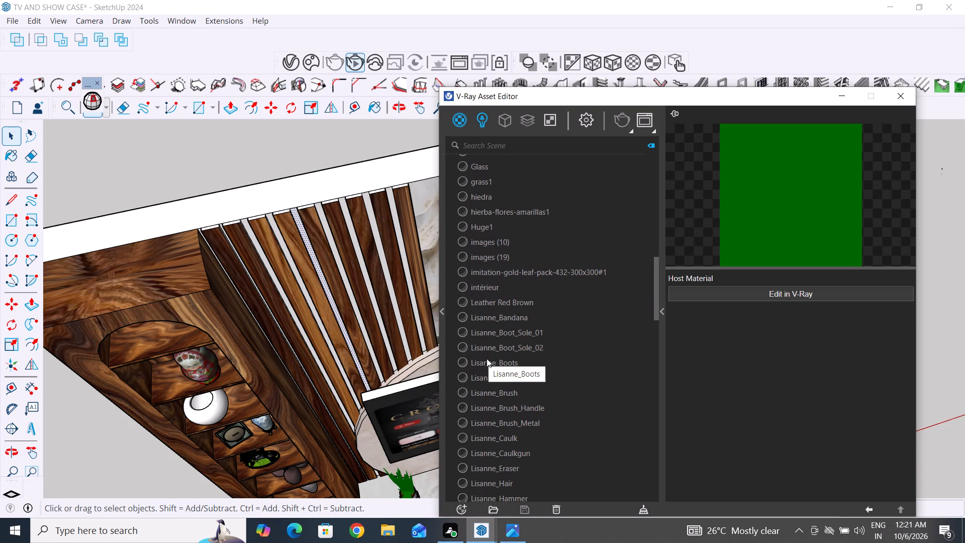
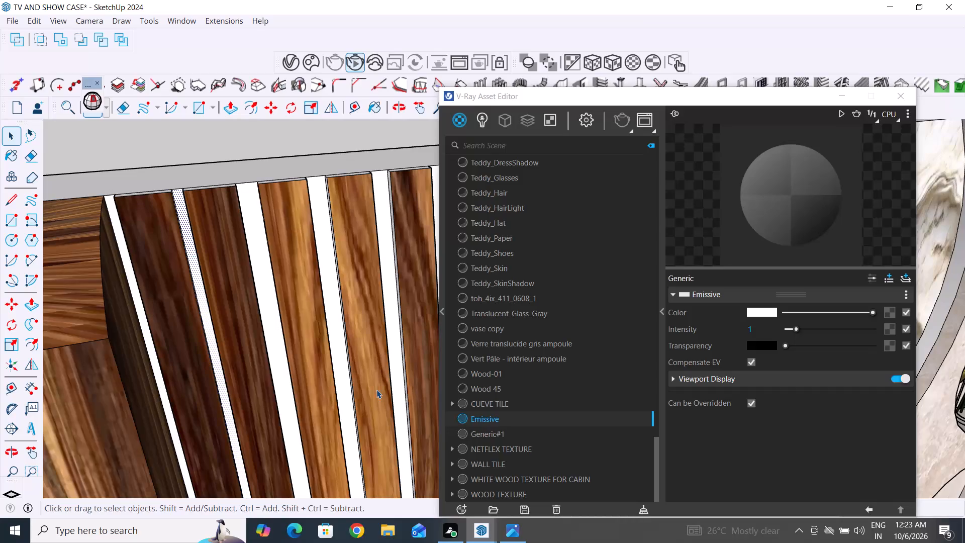
# Apply the Emissive material to the second through fifth white strips between the wood slats, one strip at a time.
pyautogui.rightClick(500, 418)
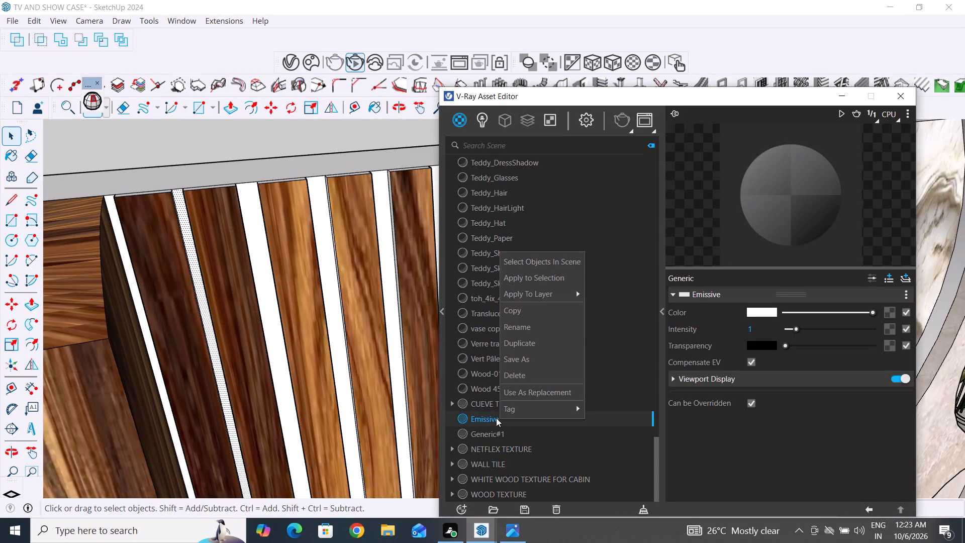
pyautogui.click(533, 282)
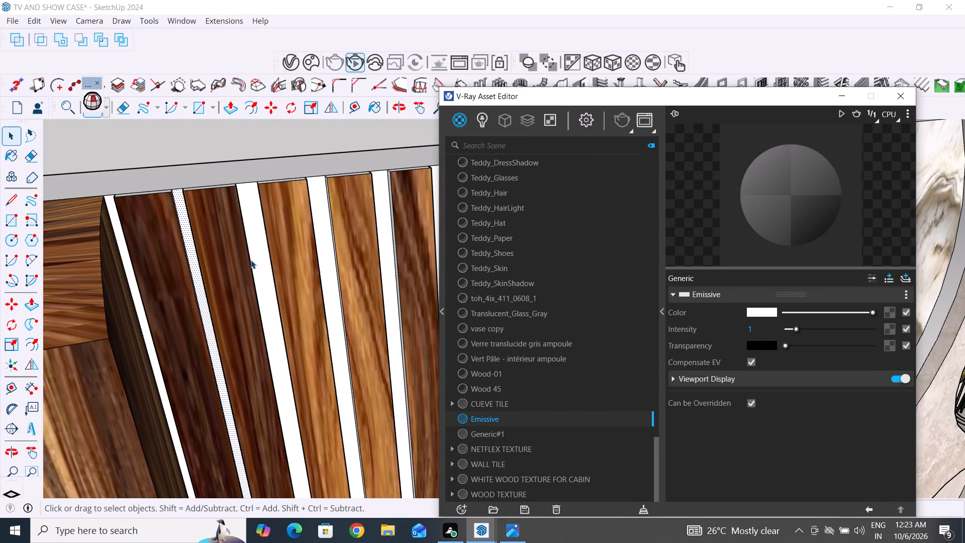
pyautogui.click(251, 260)
pyautogui.click(256, 253)
pyautogui.rightClick(492, 419)
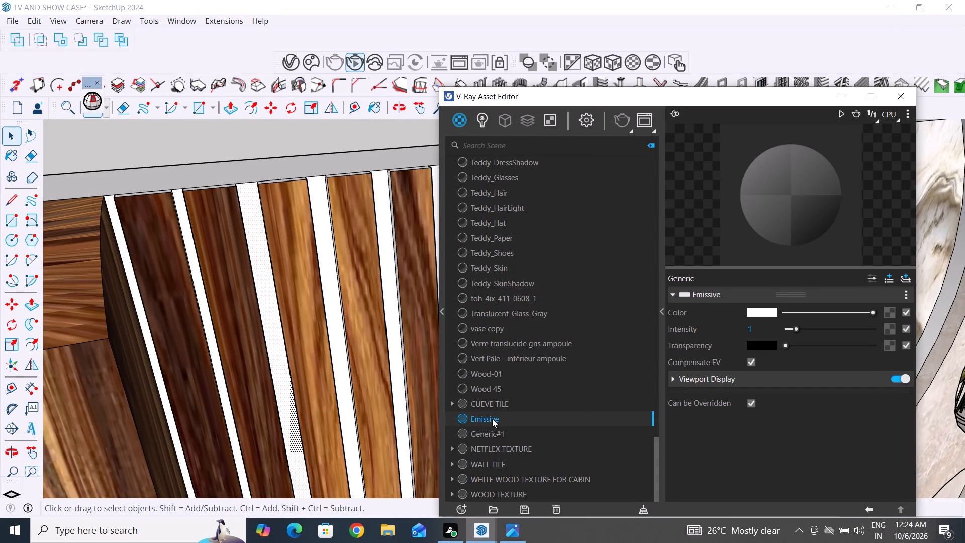
pyautogui.click(548, 278)
pyautogui.click(336, 302)
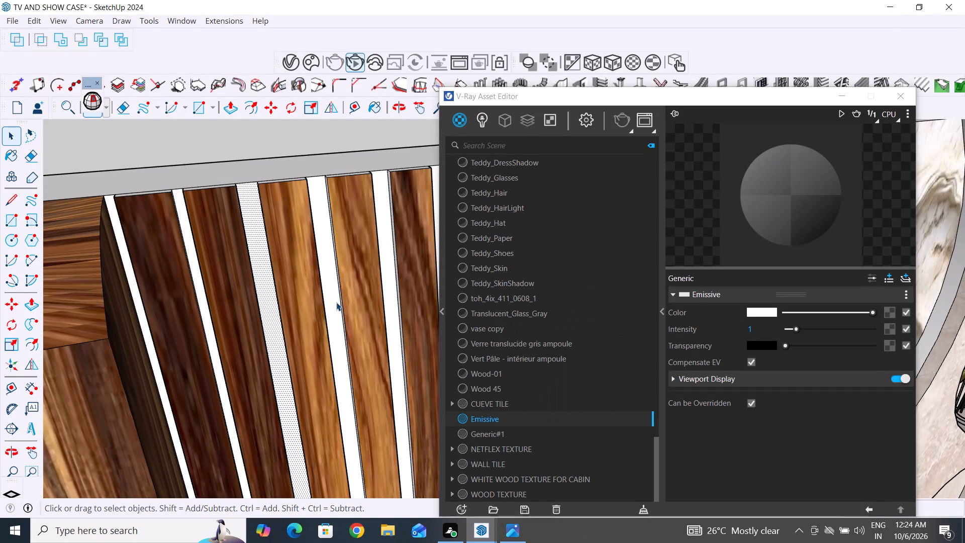
pyautogui.rightClick(513, 422)
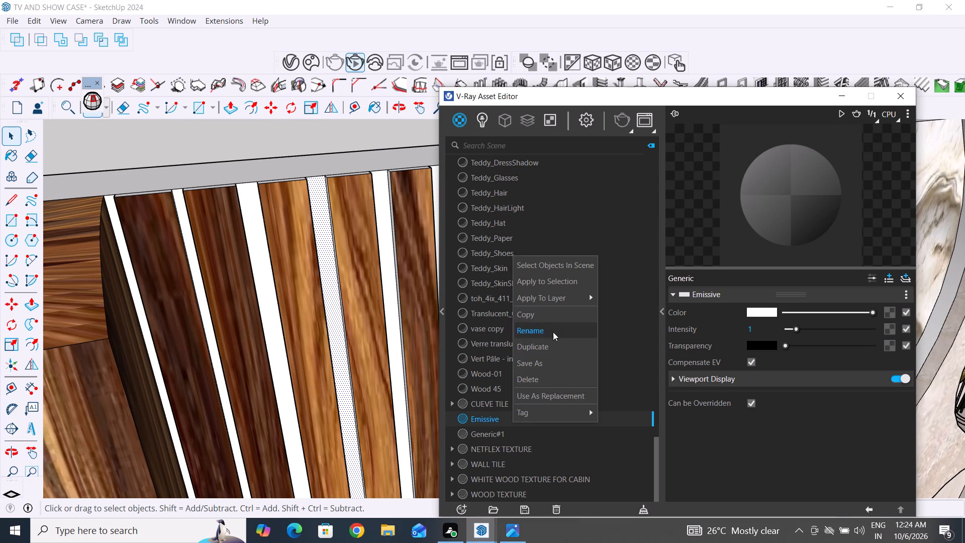
pyautogui.click(563, 283)
pyautogui.scroll(-4, 297, 385)
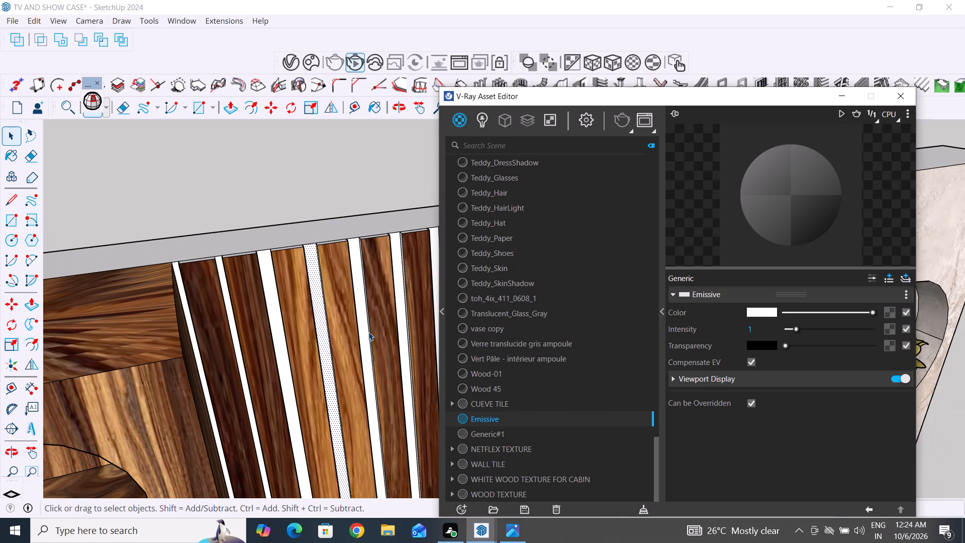
pyautogui.click(363, 316)
pyautogui.rightClick(500, 422)
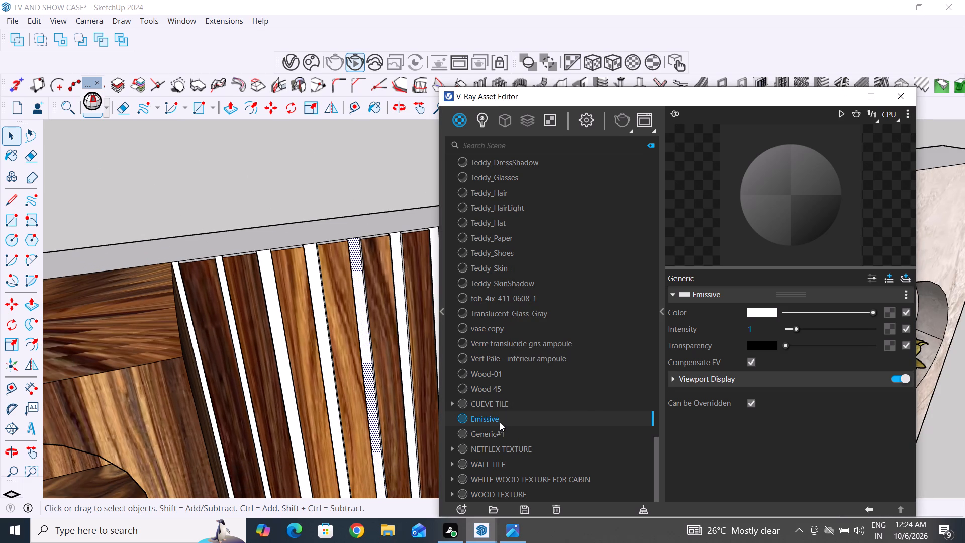
pyautogui.click(554, 288)
# Apply the Emissive material to the remaining four white strips, ending with the one nearest the marble panel, and clear the selection.
pyautogui.scroll(-4, 337, 321)
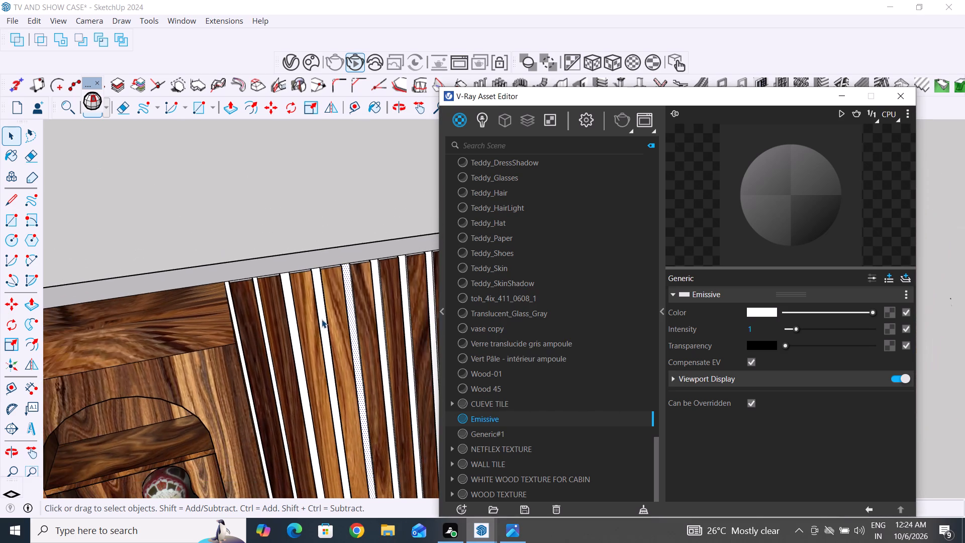
pyautogui.scroll(-5, 318, 333)
pyautogui.scroll(1, 409, 311)
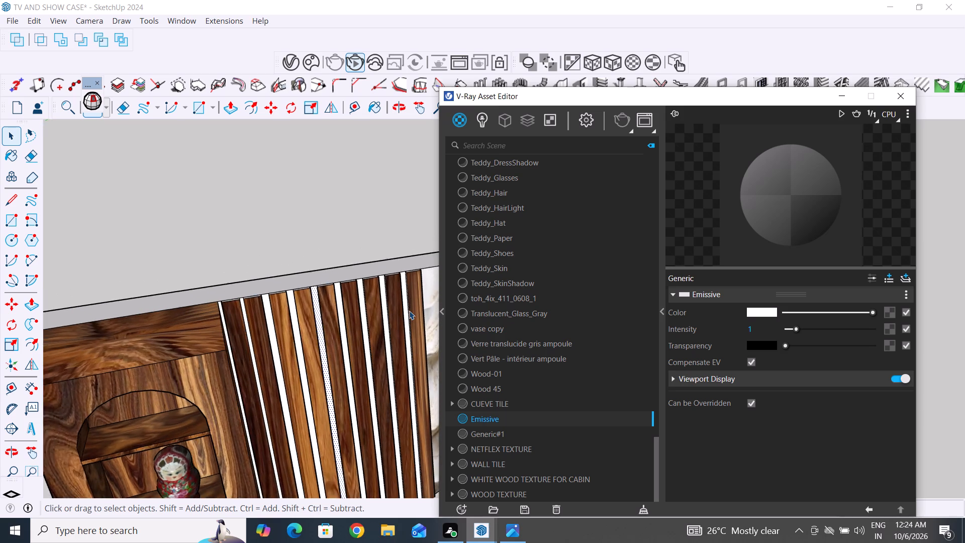
pyautogui.scroll(5, 409, 311)
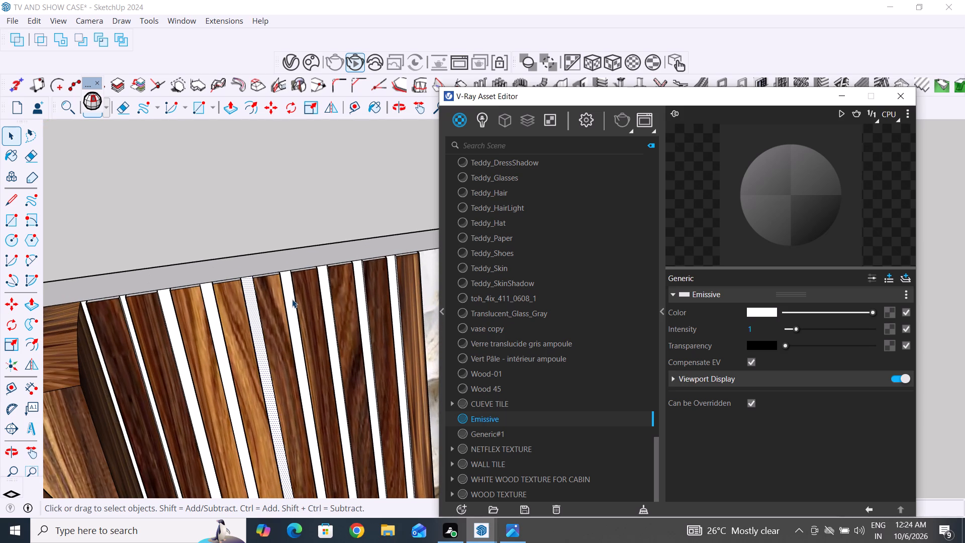
pyautogui.click(292, 299)
pyautogui.rightClick(515, 416)
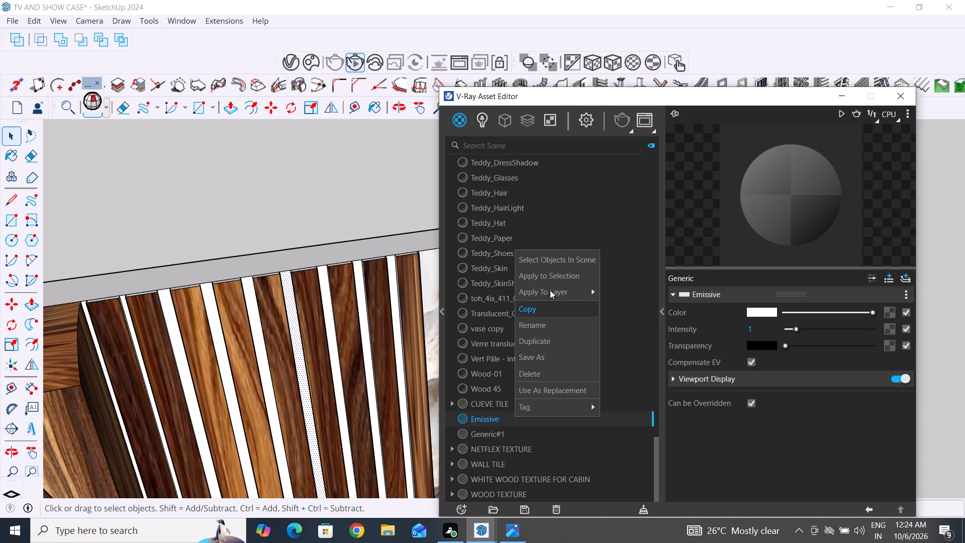
pyautogui.click(554, 271)
pyautogui.click(331, 318)
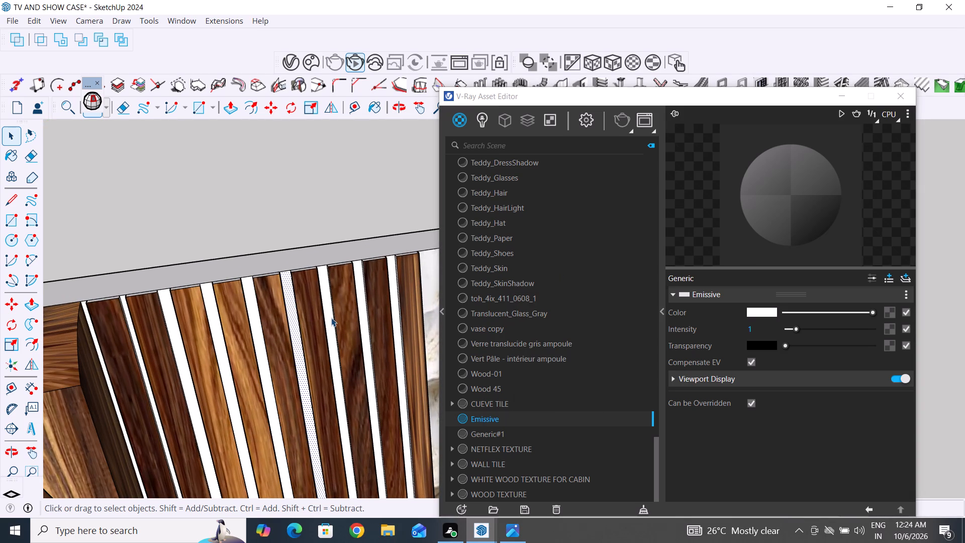
pyautogui.rightClick(517, 421)
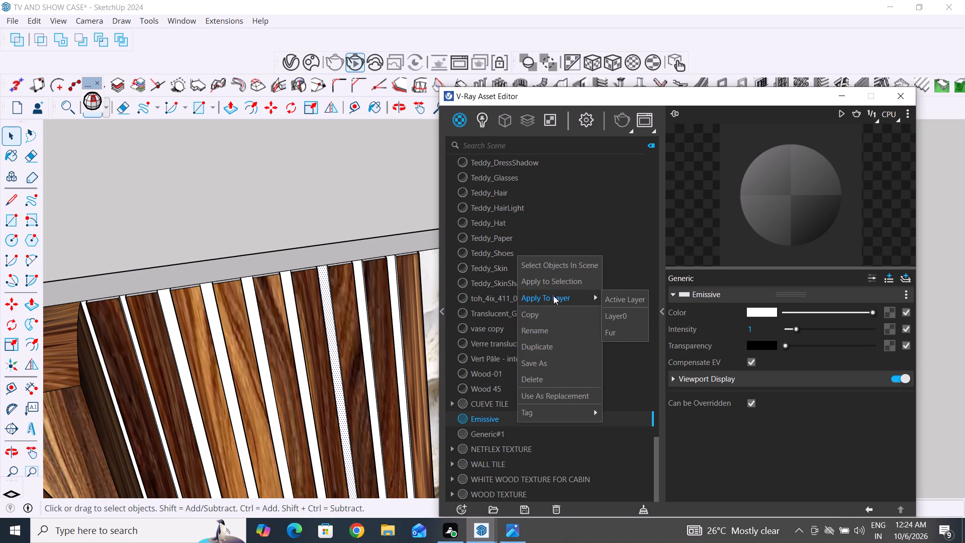
pyautogui.click(557, 282)
pyautogui.click(365, 312)
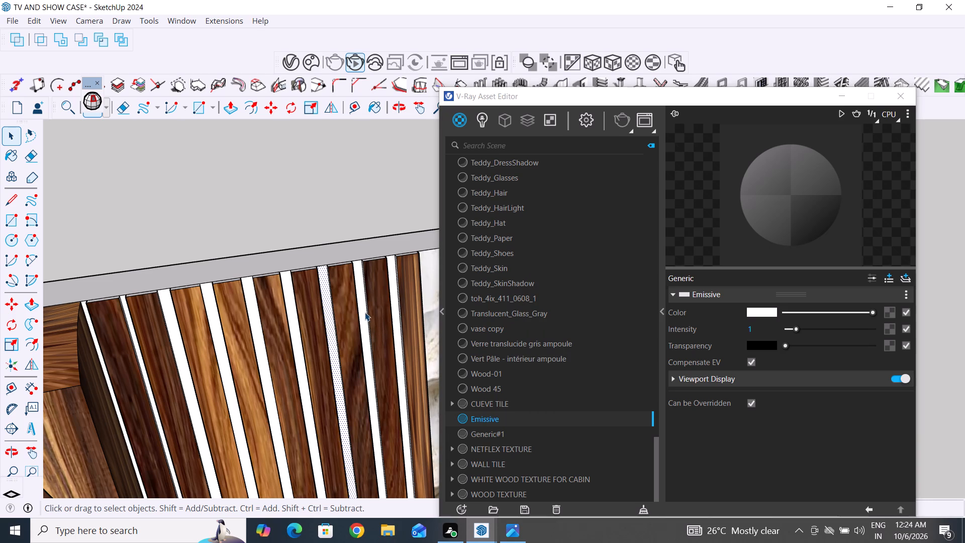
pyautogui.rightClick(499, 416)
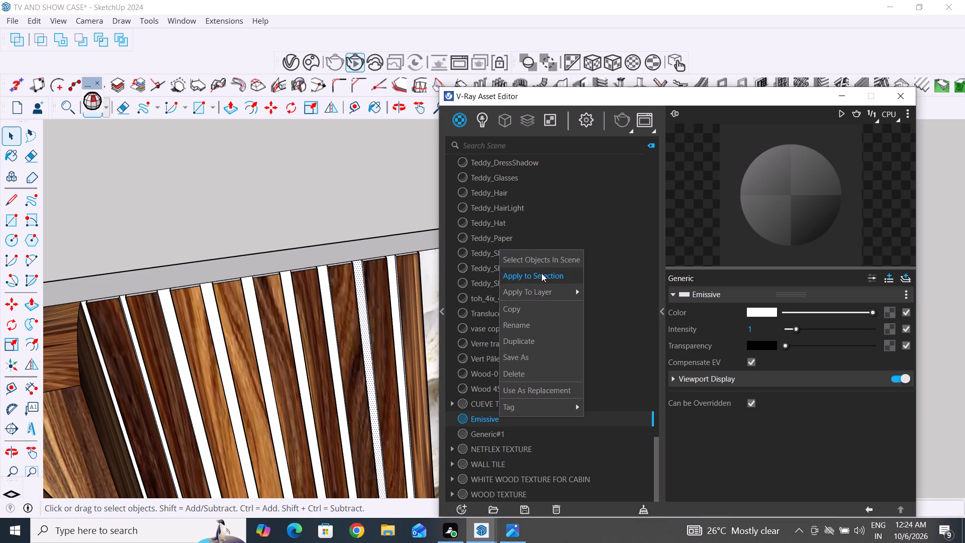
pyautogui.click(541, 273)
pyautogui.click(395, 305)
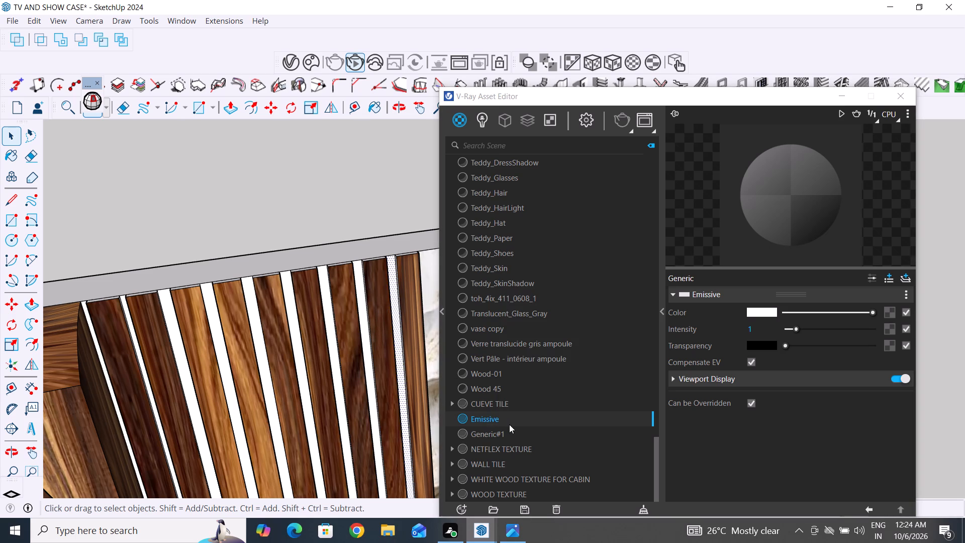
pyautogui.rightClick(513, 422)
pyautogui.click(585, 279)
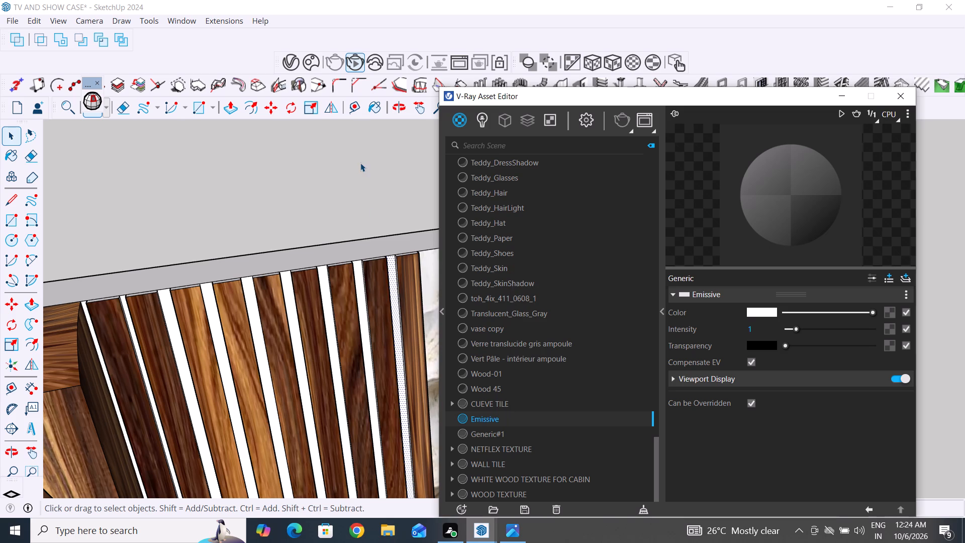
pyautogui.click(360, 163)
# Stop the running V-Ray interactive render with the whole wall unit framed from the front.
pyautogui.scroll(-20, 302, 265)
pyautogui.scroll(-5, 302, 265)
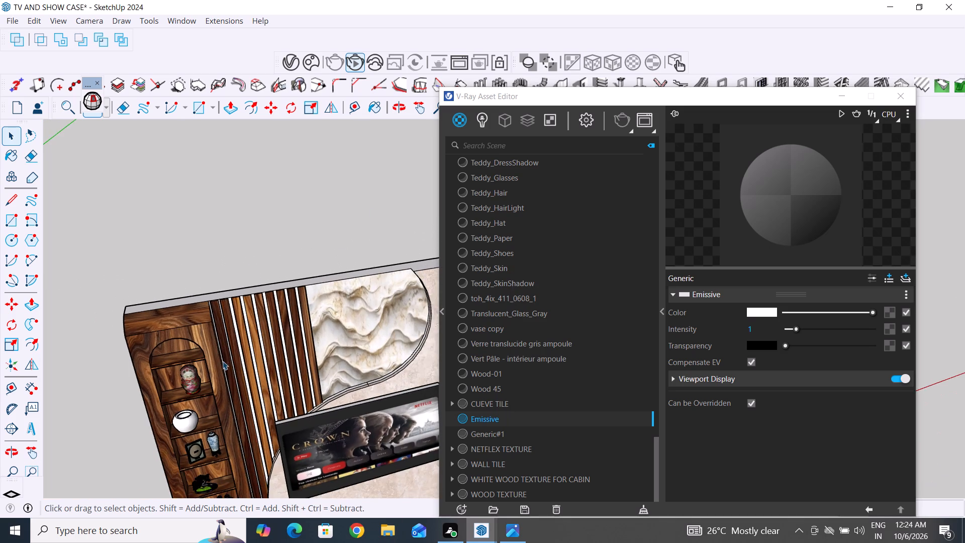
pyautogui.scroll(-9, 218, 358)
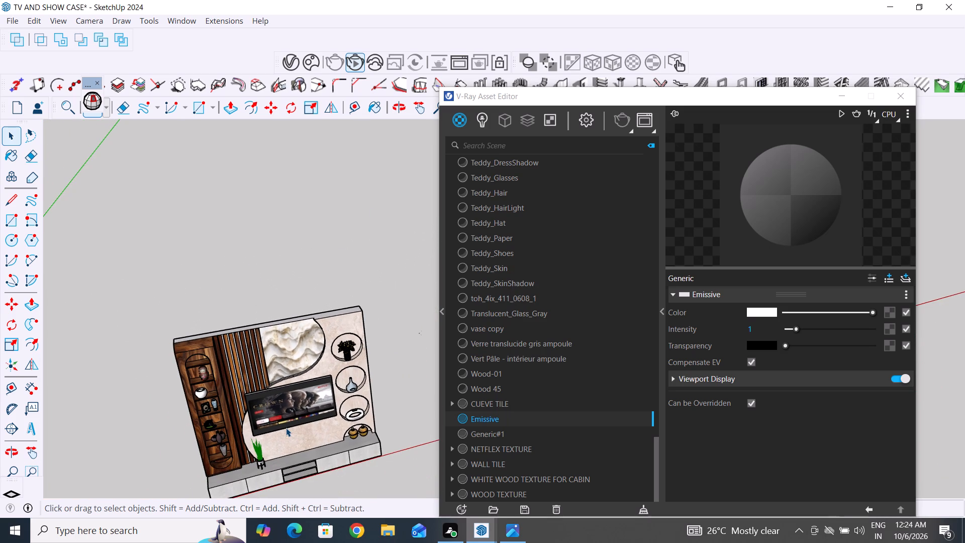
pyautogui.moveTo(282, 464); pyautogui.dragTo(346, 377, button='middle')
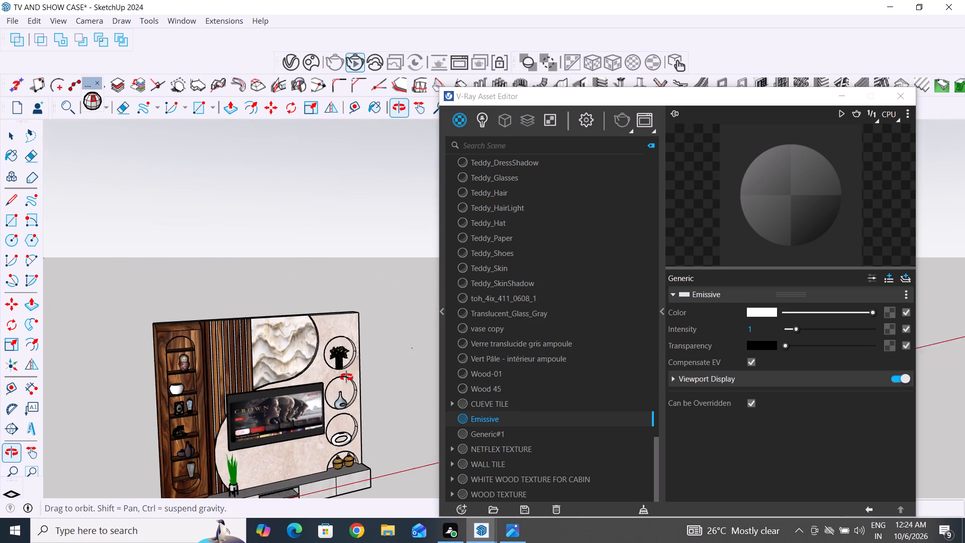
pyautogui.moveTo(346, 377); pyautogui.dragTo(255, 365, button='middle')
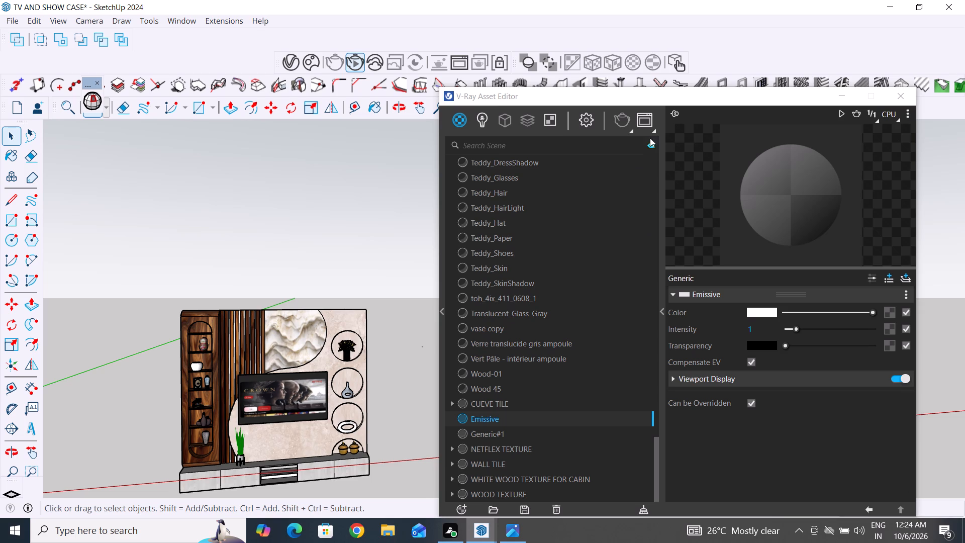
pyautogui.click(631, 130)
pyautogui.click(623, 152)
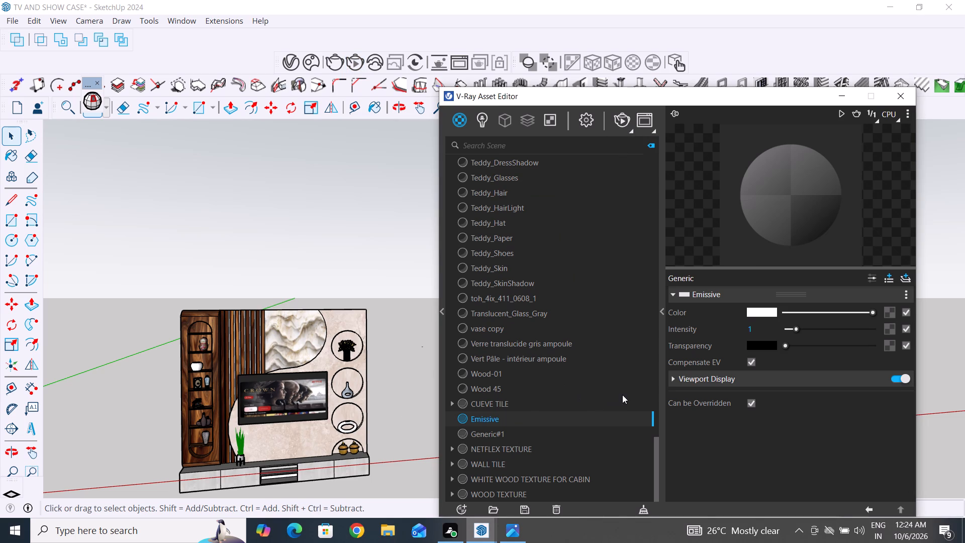
# Open the SunLight settings from the scene's lights and try its on/off switch, leaving the sun enabled.
pyautogui.click(481, 128)
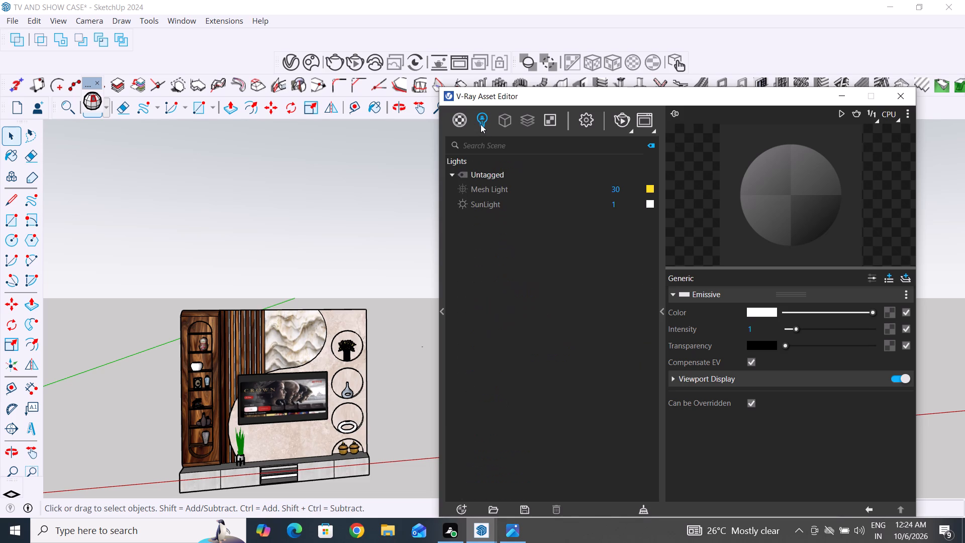
pyautogui.click(509, 207)
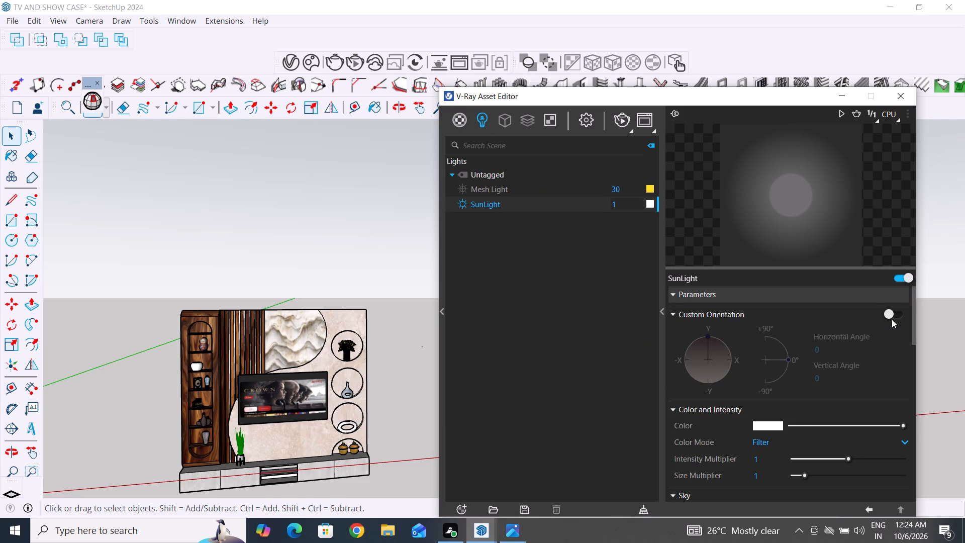
pyautogui.click(905, 278)
pyautogui.click(903, 278)
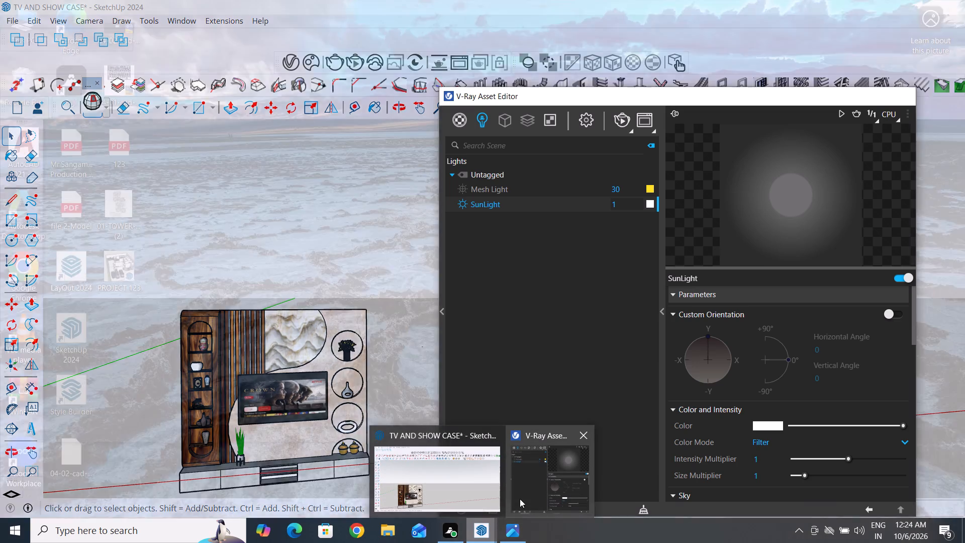
# Start a new V-Ray interactive render of the wall unit.
pyautogui.click(520, 499)
pyautogui.click(622, 120)
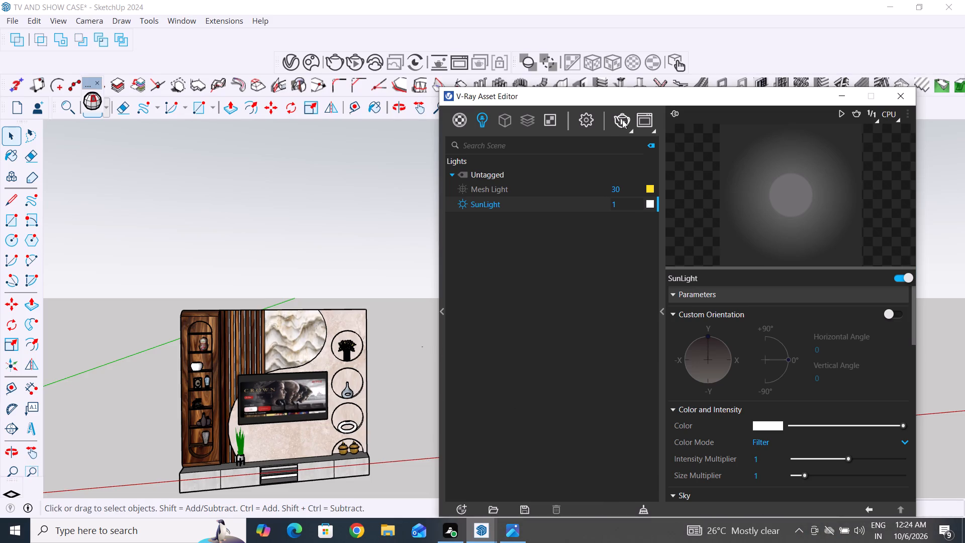
pyautogui.click(627, 130)
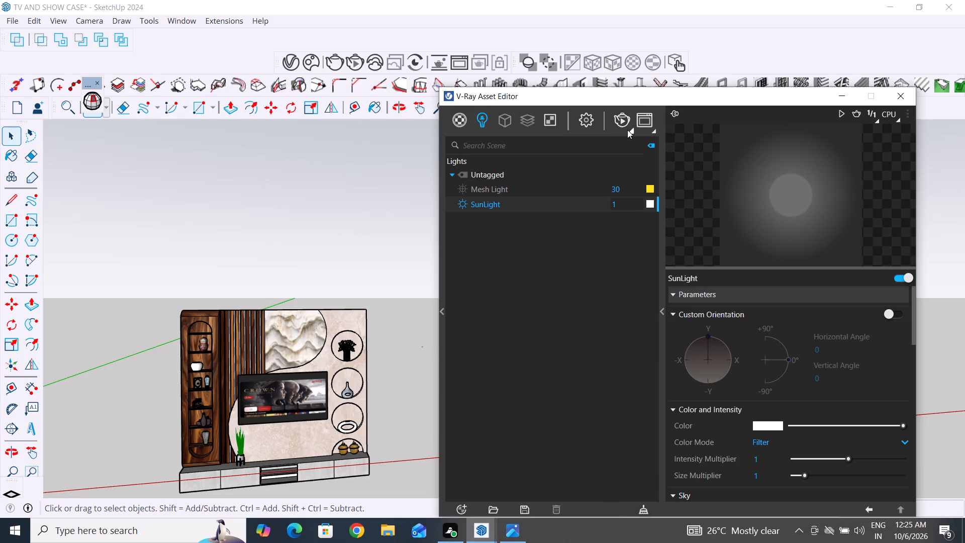
pyautogui.click(617, 158)
pyautogui.click(632, 133)
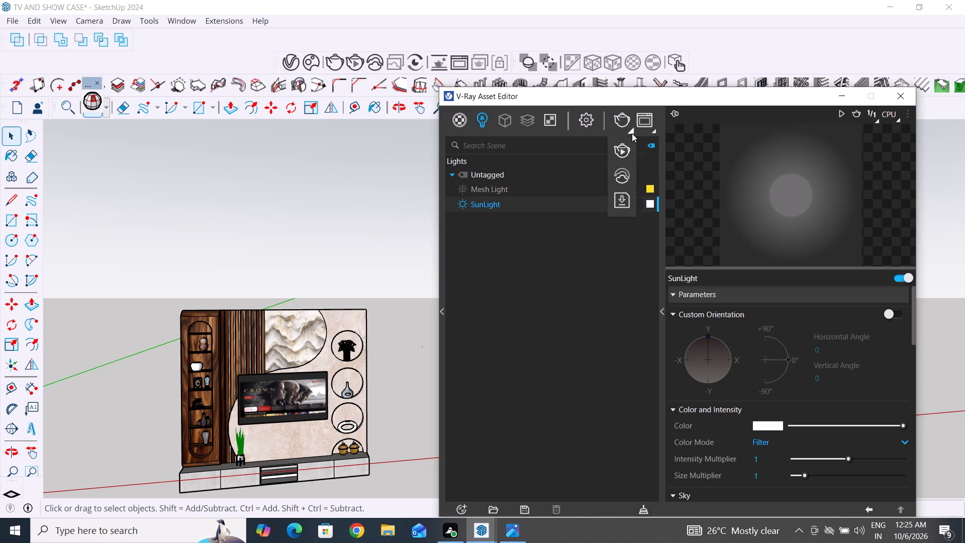
pyautogui.click(624, 149)
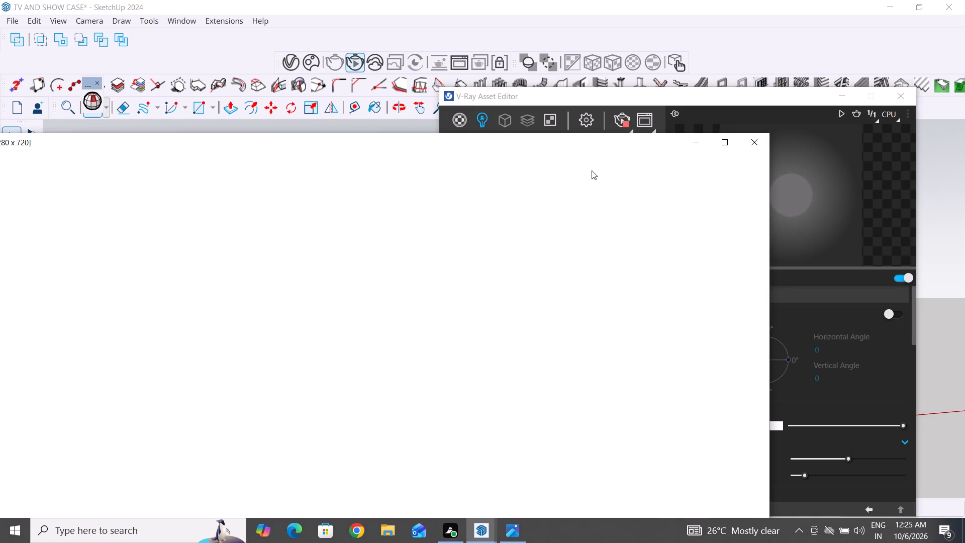
# Examine the wall unit's interactive render in the V-Ray Frame Buffer, bringing its window fully on screen, and close the window.
pyautogui.scroll(-4, 611, 157)
pyautogui.scroll(-1, 524, 284)
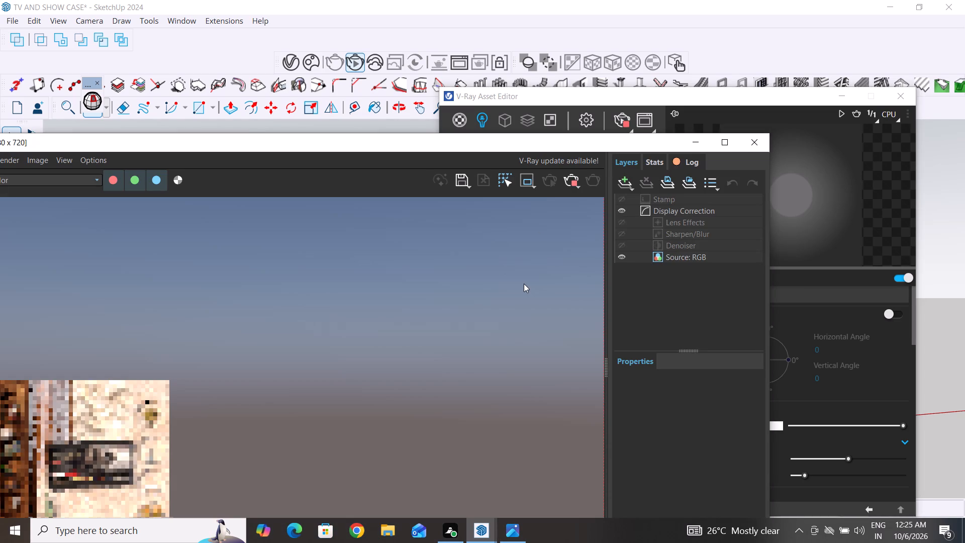
pyautogui.scroll(-1, 524, 284)
pyautogui.scroll(-1, 581, 289)
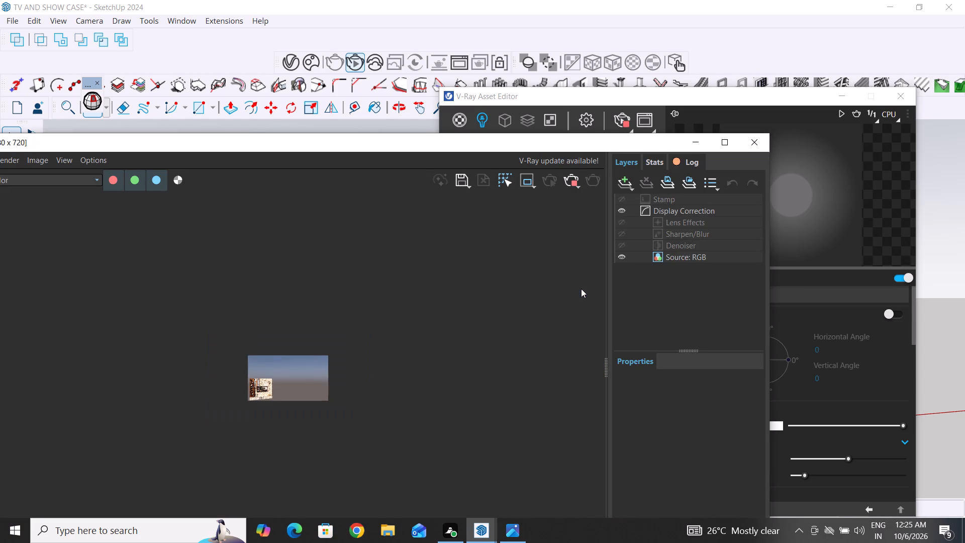
pyautogui.scroll(3, 261, 385)
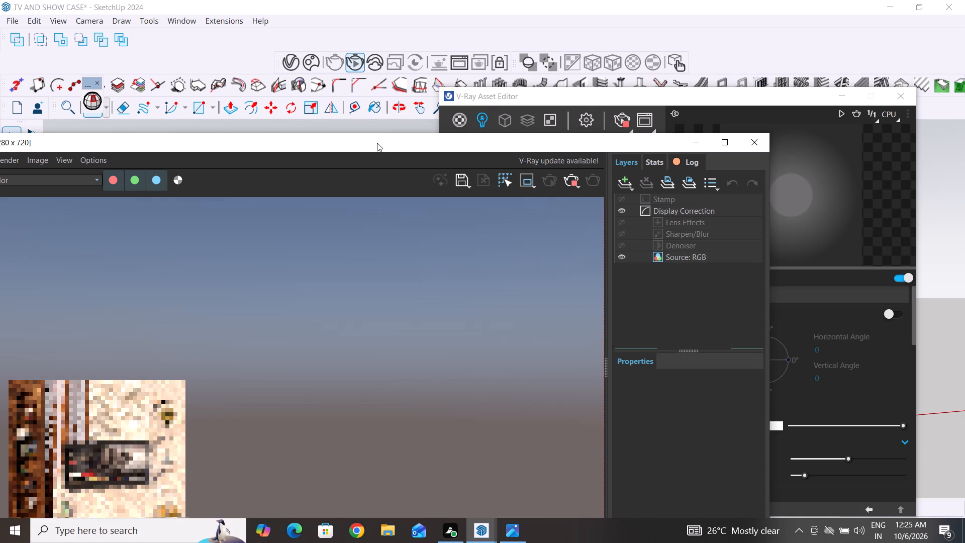
pyautogui.moveTo(377, 143); pyautogui.dragTo(800, 168)
pyautogui.click(126, 256)
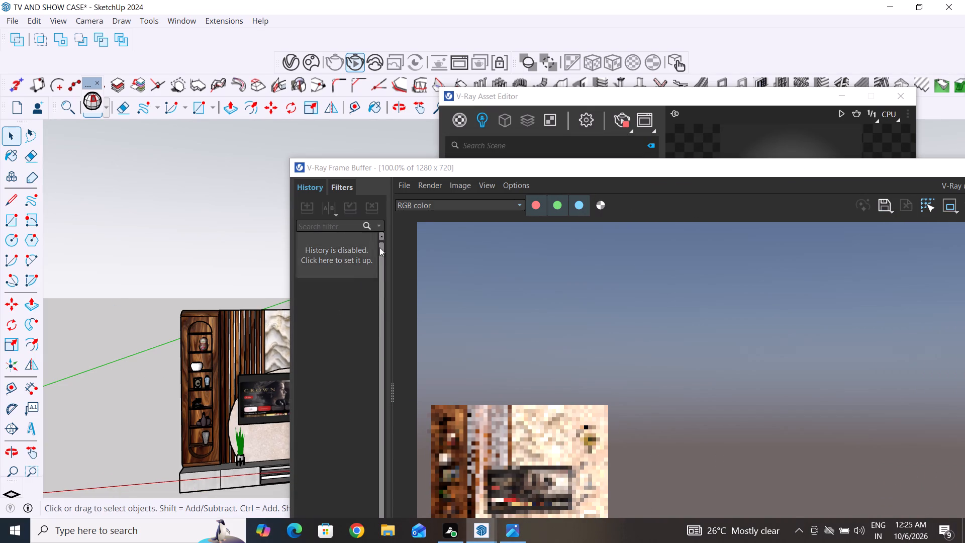
pyautogui.moveTo(674, 168); pyautogui.dragTo(455, 170)
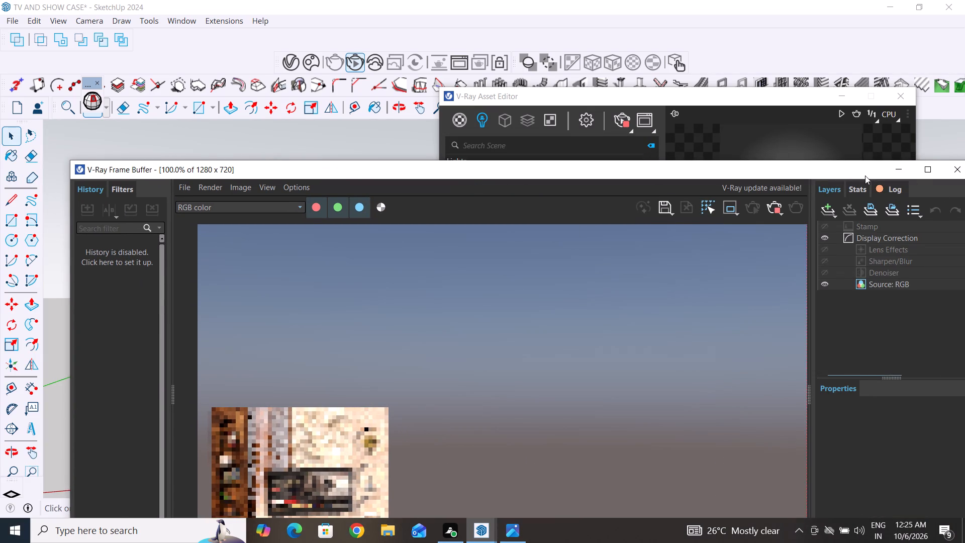
pyautogui.moveTo(864, 175); pyautogui.dragTo(716, 174)
pyautogui.click(807, 168)
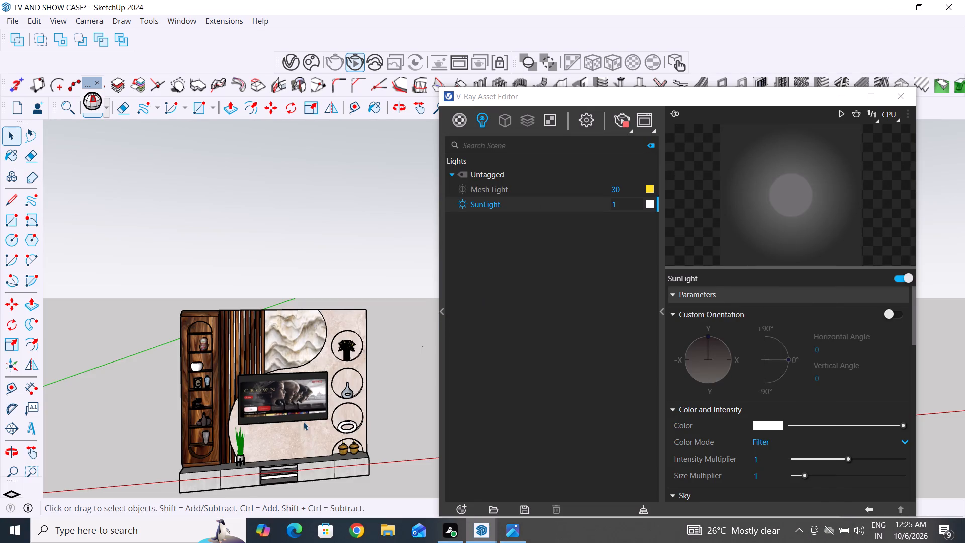
# Stop the running V-Ray interactive render, with the wall unit reframed closer from the front in the model view.
pyautogui.scroll(-3, 416, 310)
pyautogui.scroll(3, 293, 497)
pyautogui.scroll(2, 347, 412)
pyautogui.scroll(-3, 249, 450)
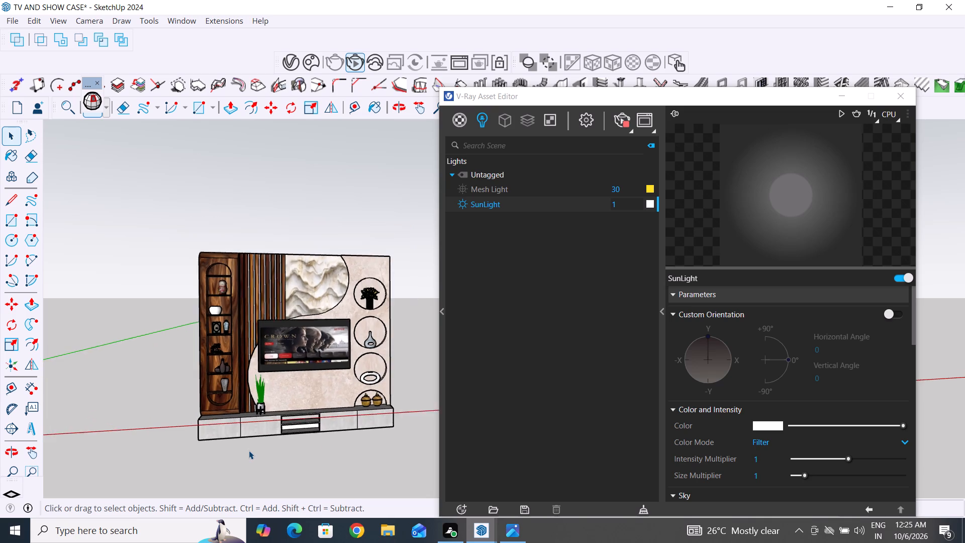
pyautogui.scroll(-1, 249, 450)
pyautogui.scroll(4, 374, 414)
pyautogui.moveTo(398, 397); pyautogui.dragTo(345, 395, button='middle')
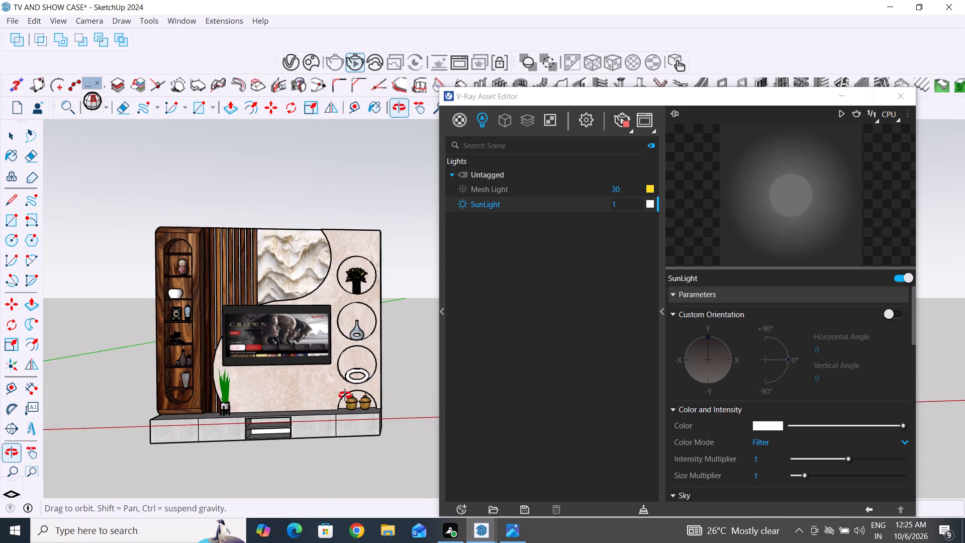
pyautogui.moveTo(345, 395); pyautogui.dragTo(350, 392, button='middle')
pyautogui.scroll(3, 357, 351)
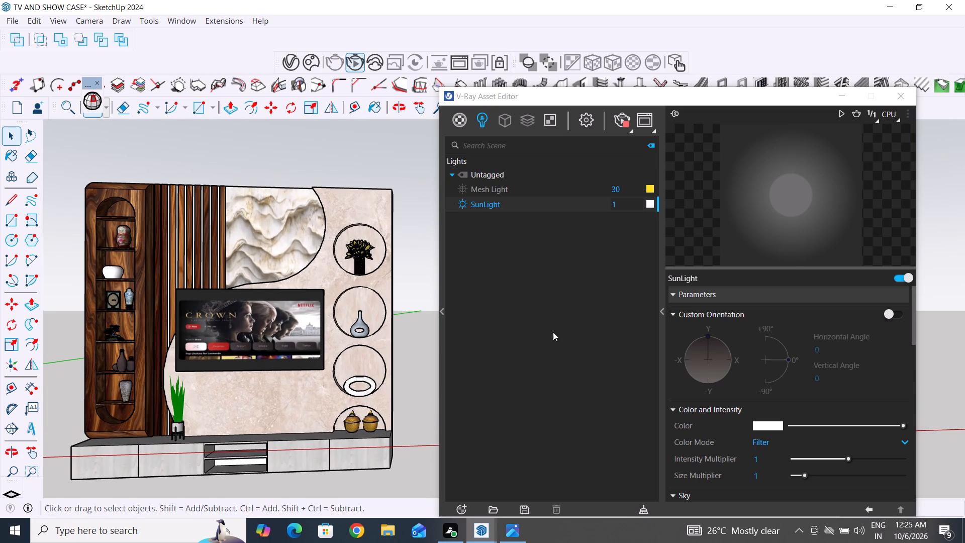
pyautogui.click(626, 124)
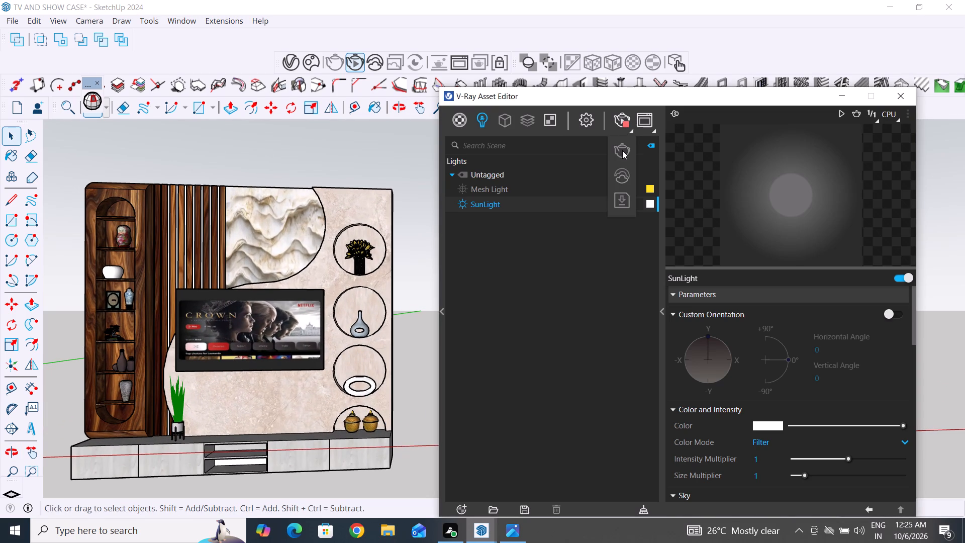
pyautogui.click(631, 125)
pyautogui.click(629, 132)
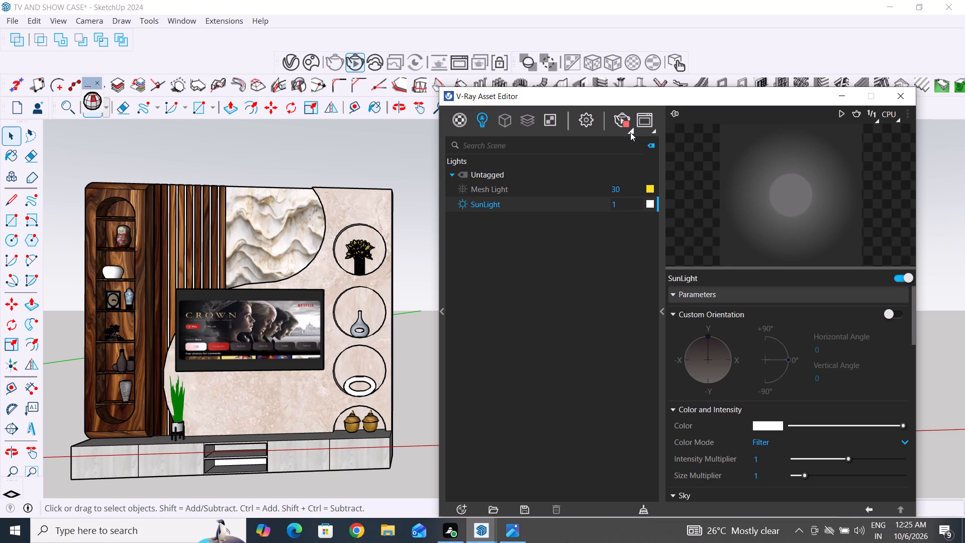
pyautogui.click(630, 132)
pyautogui.click(610, 161)
pyautogui.click(618, 152)
pyautogui.click(625, 121)
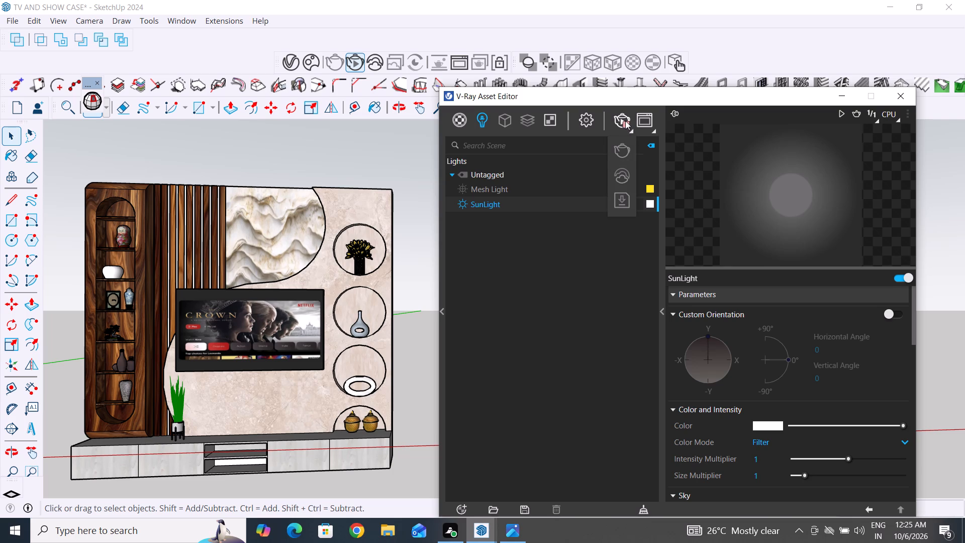
pyautogui.click(623, 119)
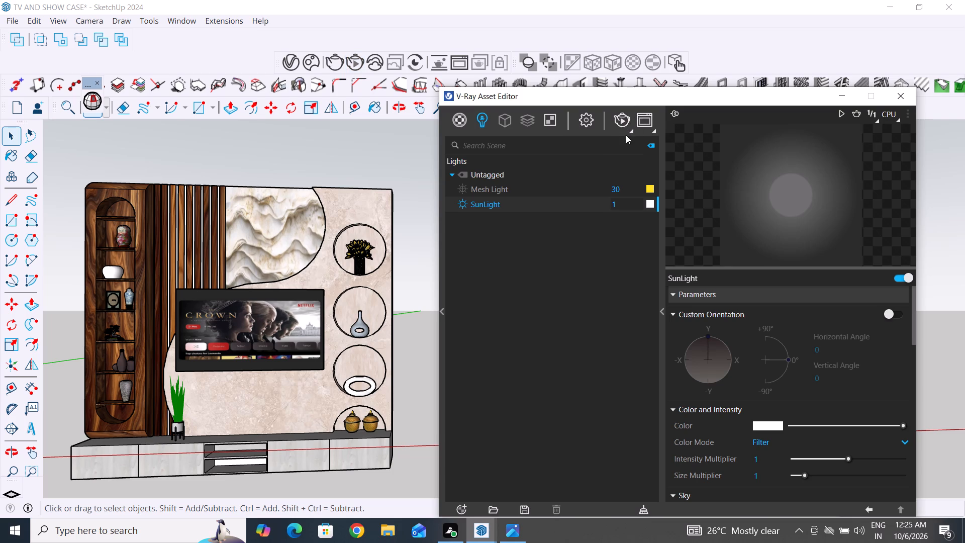
# Start a new V-Ray interactive render of the wall unit and check its framing in the V-Ray Frame Buffer.
pyautogui.click(632, 133)
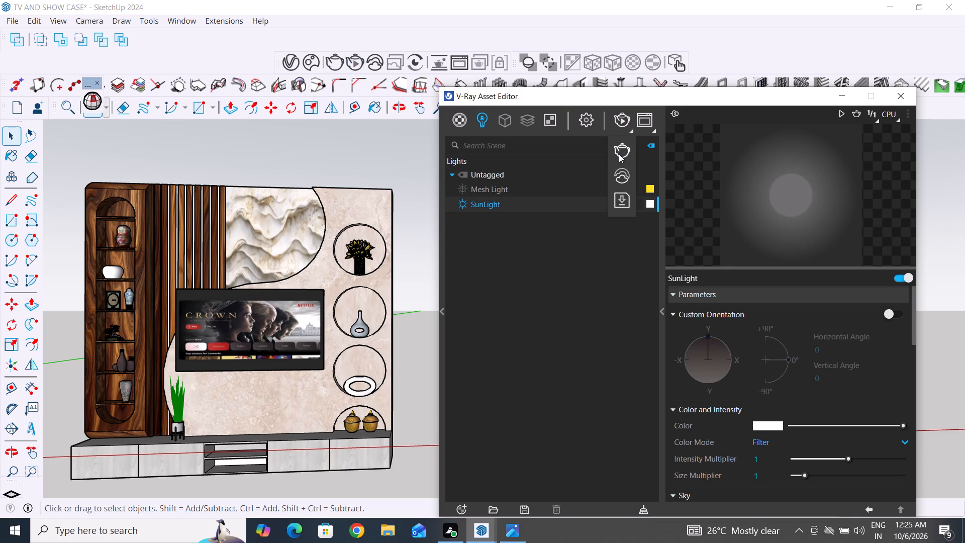
pyautogui.click(619, 154)
pyautogui.scroll(-3, 551, 377)
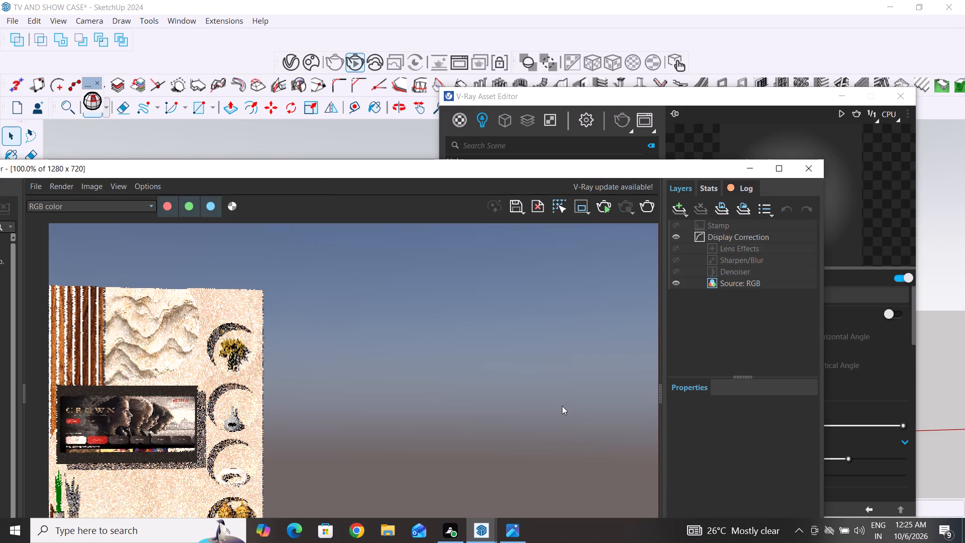
pyautogui.moveTo(597, 174); pyautogui.dragTo(783, 130)
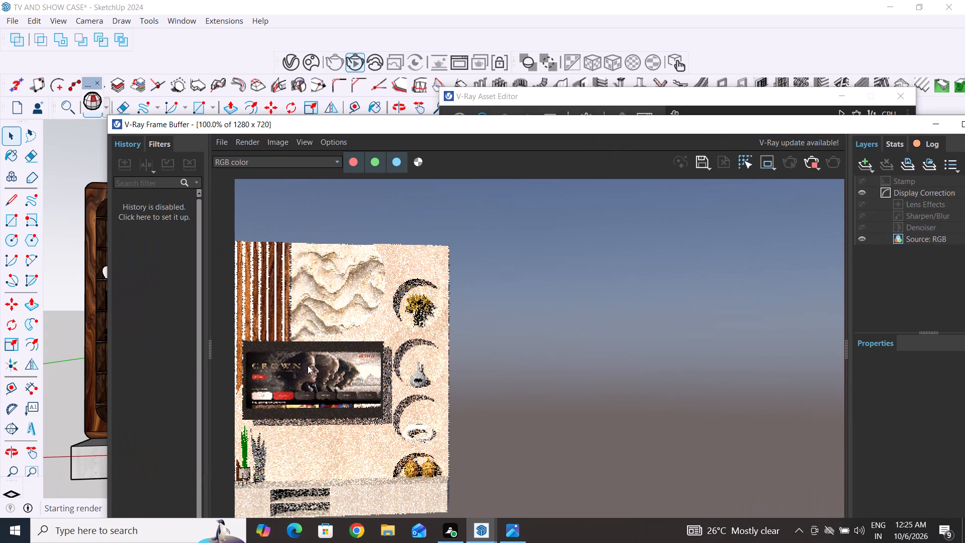
pyautogui.scroll(-3, 542, 378)
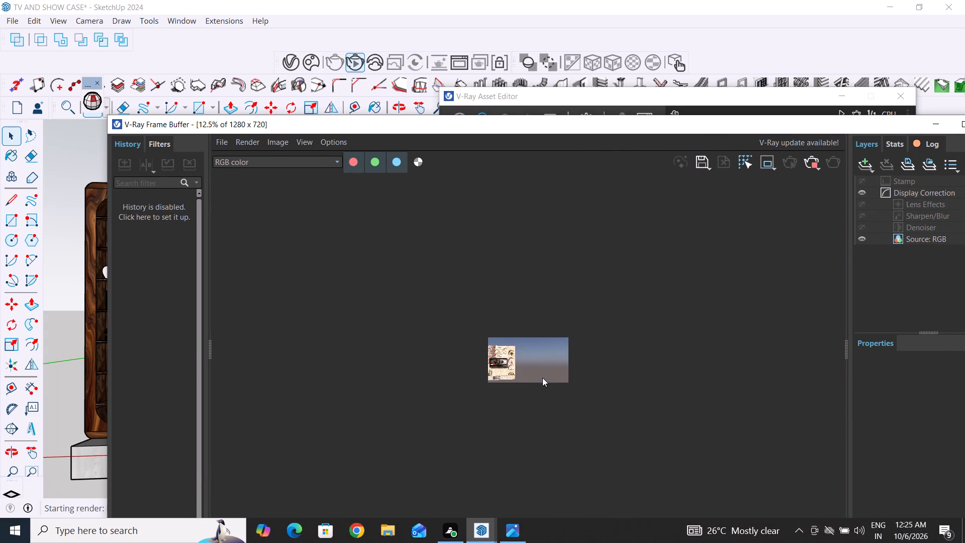
pyautogui.scroll(3, 513, 373)
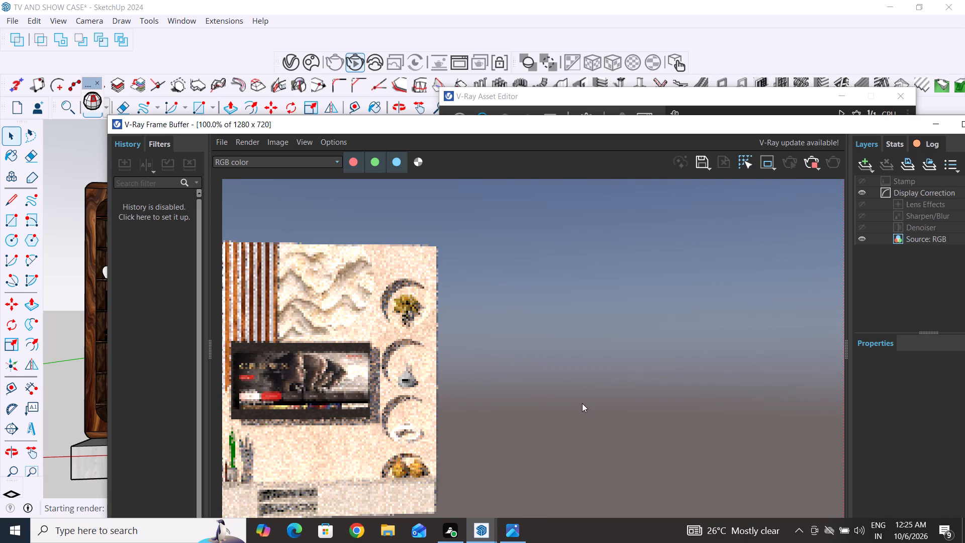
pyautogui.scroll(-1, 582, 403)
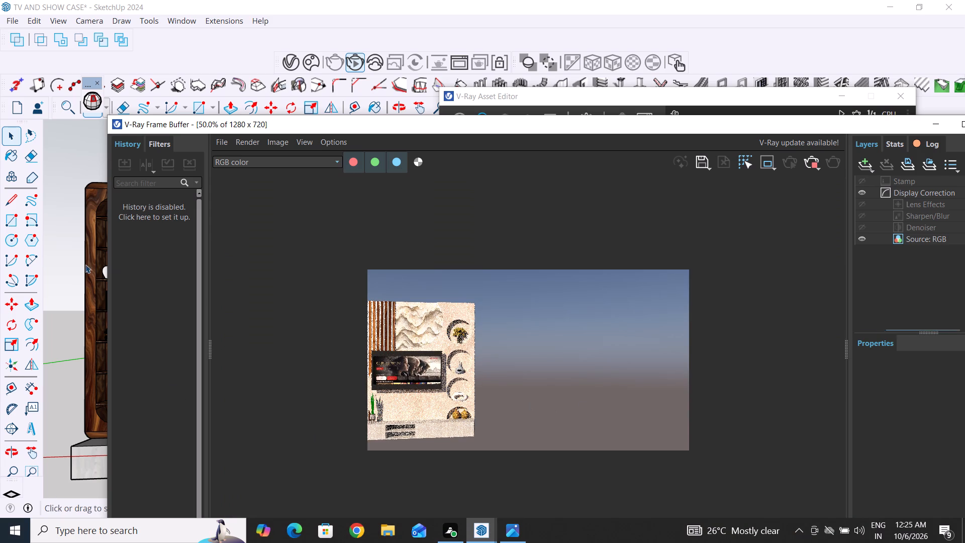
# Reframe the model view alongside the V-Ray Frame Buffer so the live render covers the whole wall unit, including the wooden showcase.
pyautogui.click(58, 299)
pyautogui.moveTo(358, 126); pyautogui.dragTo(379, 133)
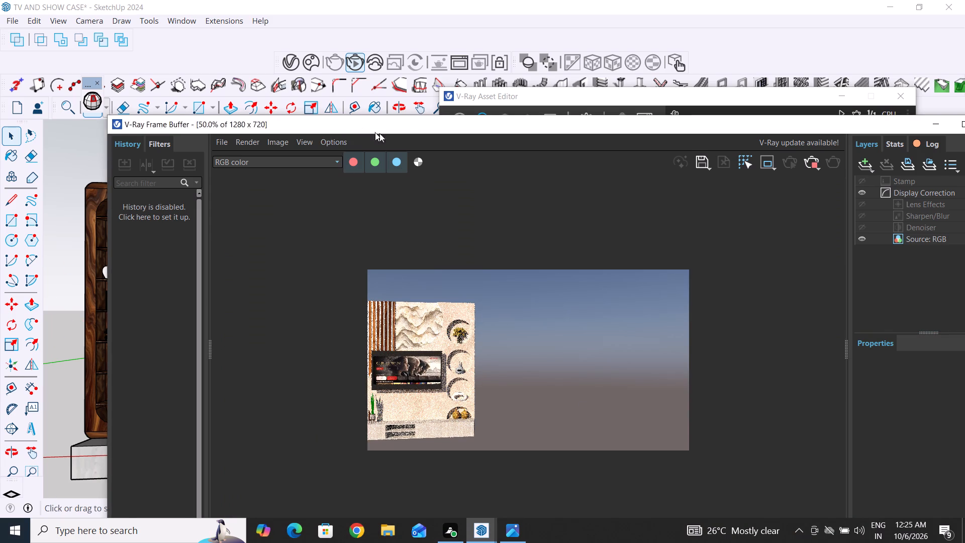
pyautogui.moveTo(379, 133); pyautogui.dragTo(764, 192)
pyautogui.scroll(-4, 341, 315)
pyautogui.scroll(2, 60, 389)
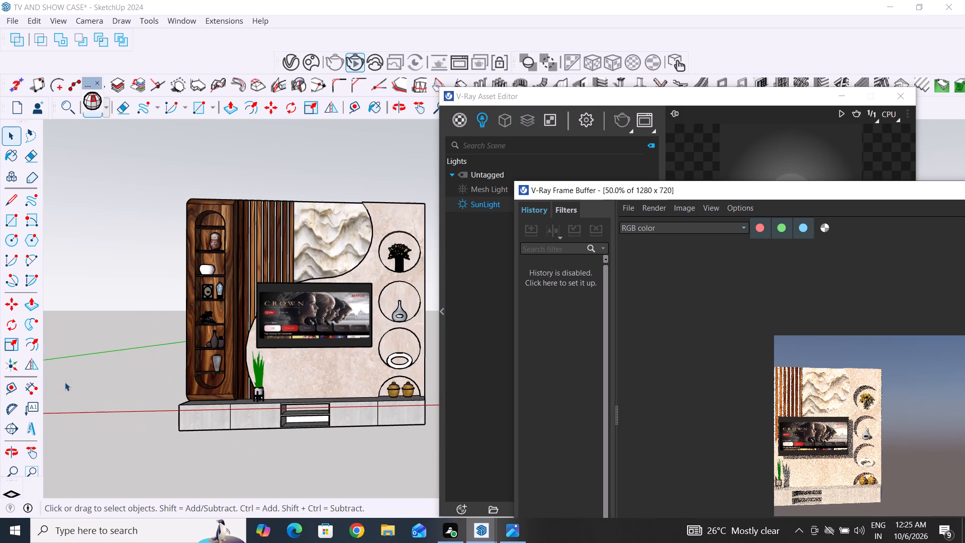
pyautogui.scroll(3, 65, 382)
pyautogui.moveTo(324, 353); pyautogui.dragTo(279, 397, button='middle')
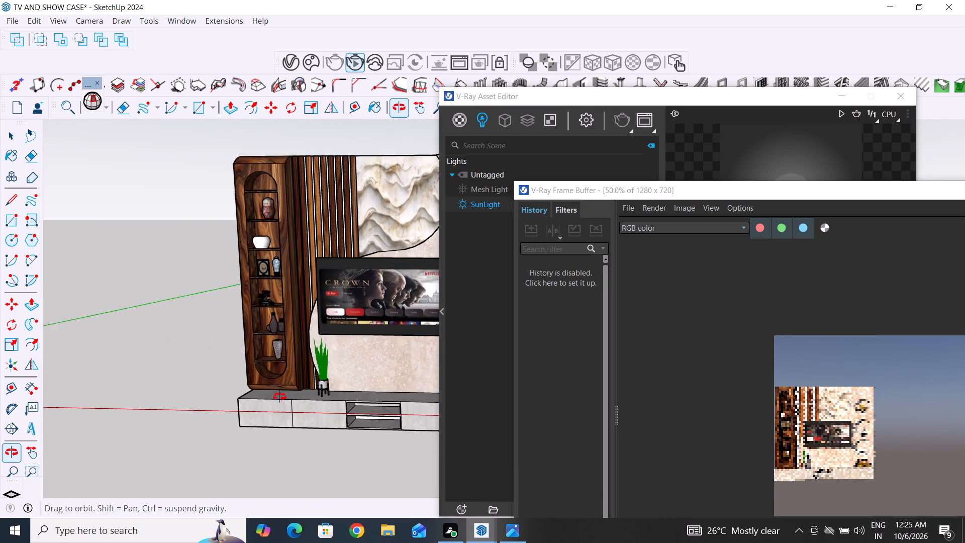
pyautogui.moveTo(279, 397); pyautogui.dragTo(285, 401, button='middle')
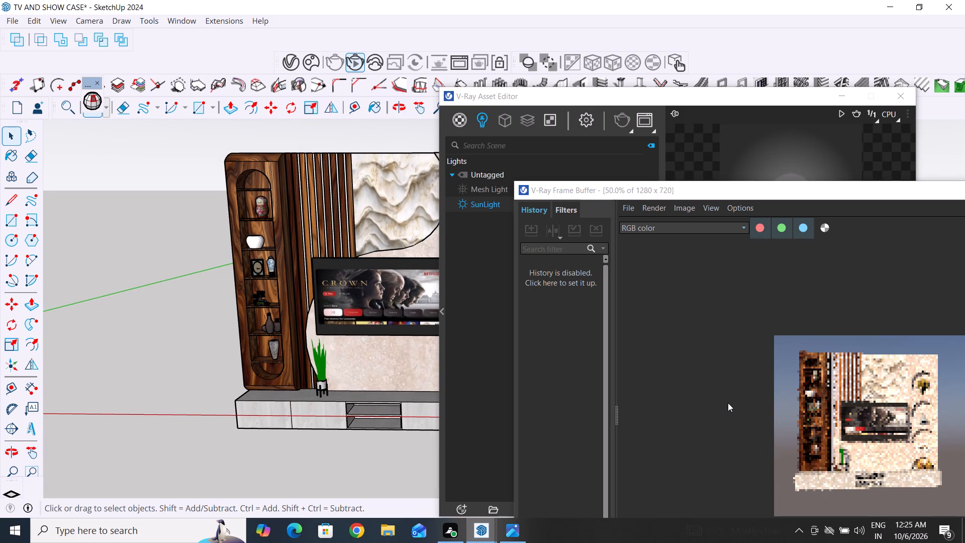
pyautogui.scroll(-3, 248, 443)
pyautogui.moveTo(138, 434); pyautogui.dragTo(192, 432, button='middle')
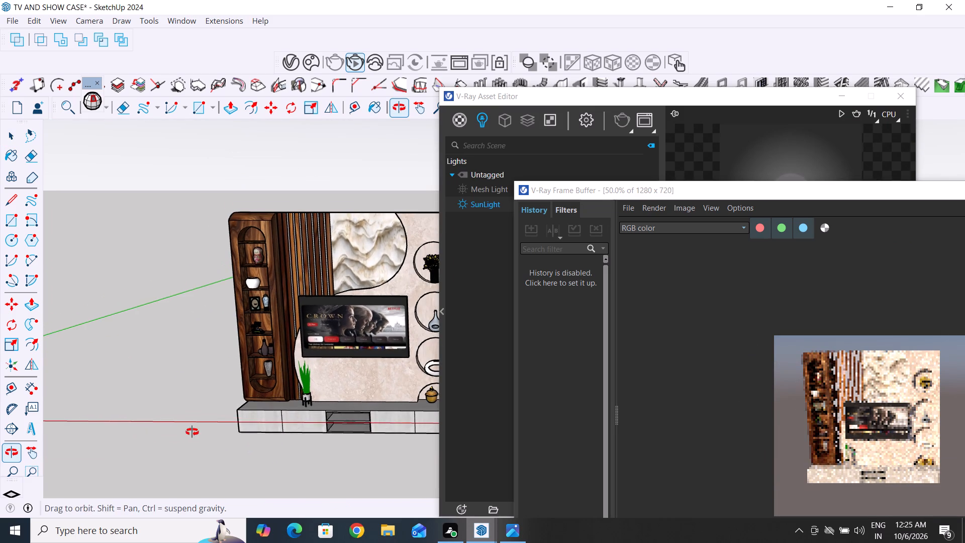
pyautogui.moveTo(192, 432); pyautogui.dragTo(174, 414, button='middle')
pyautogui.scroll(2, 74, 426)
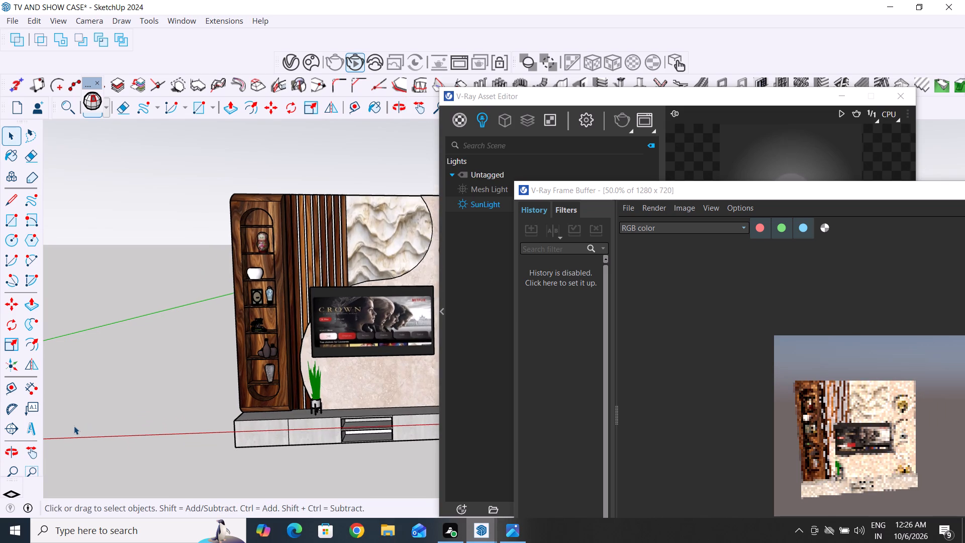
pyautogui.scroll(2, 74, 426)
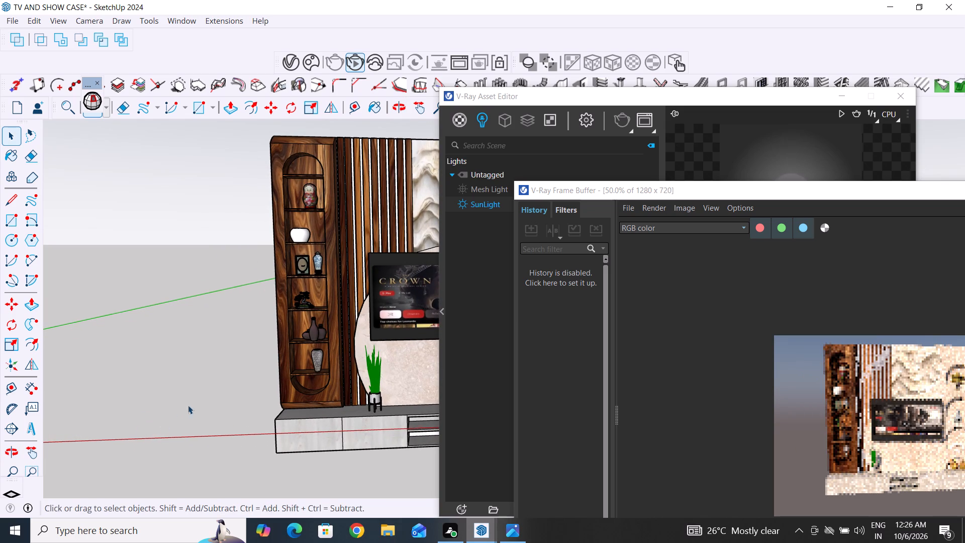
pyautogui.moveTo(197, 439); pyautogui.dragTo(161, 427, button='middle')
# Examine the interactive render of the full wall unit in the V-Ray Frame Buffer, both overall and close up.
pyautogui.moveTo(770, 196); pyautogui.dragTo(440, 221)
pyautogui.scroll(-3, 586, 322)
pyautogui.moveTo(638, 216); pyautogui.dragTo(634, 210)
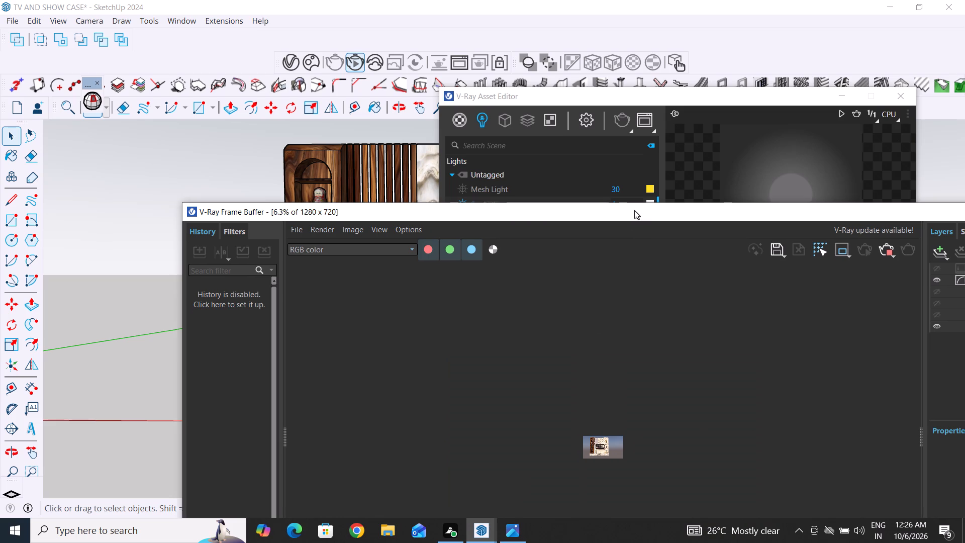
pyautogui.moveTo(634, 210); pyautogui.dragTo(598, 137)
pyautogui.scroll(5, 543, 382)
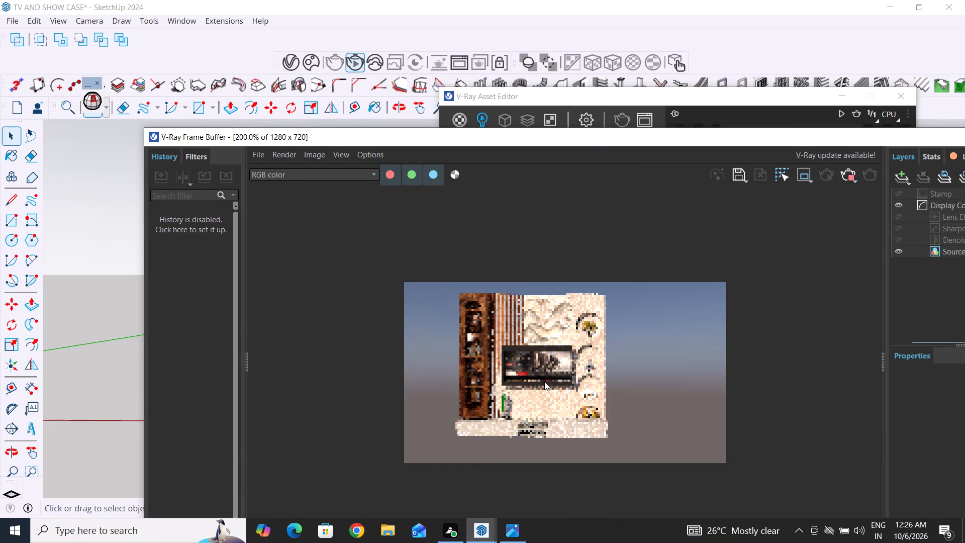
pyautogui.scroll(-1, 544, 382)
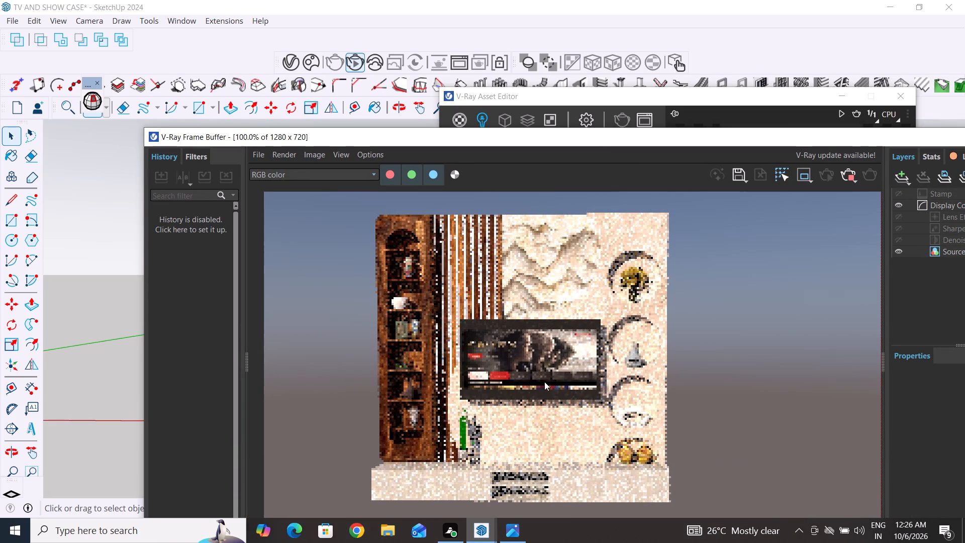
pyautogui.scroll(-2, 544, 382)
pyautogui.moveTo(558, 407); pyautogui.dragTo(562, 423, button='middle')
pyautogui.scroll(3, 551, 382)
pyautogui.scroll(-1, 548, 379)
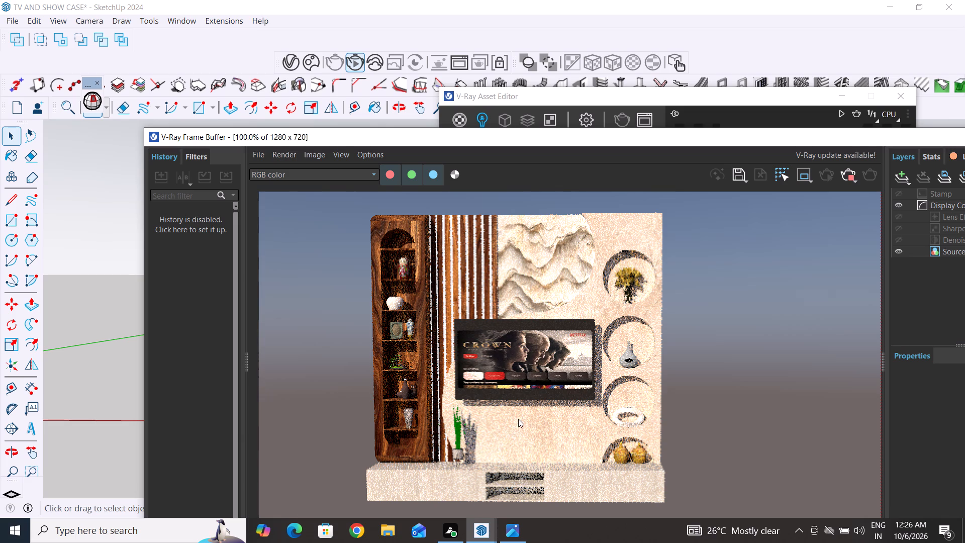
pyautogui.scroll(-1, 520, 379)
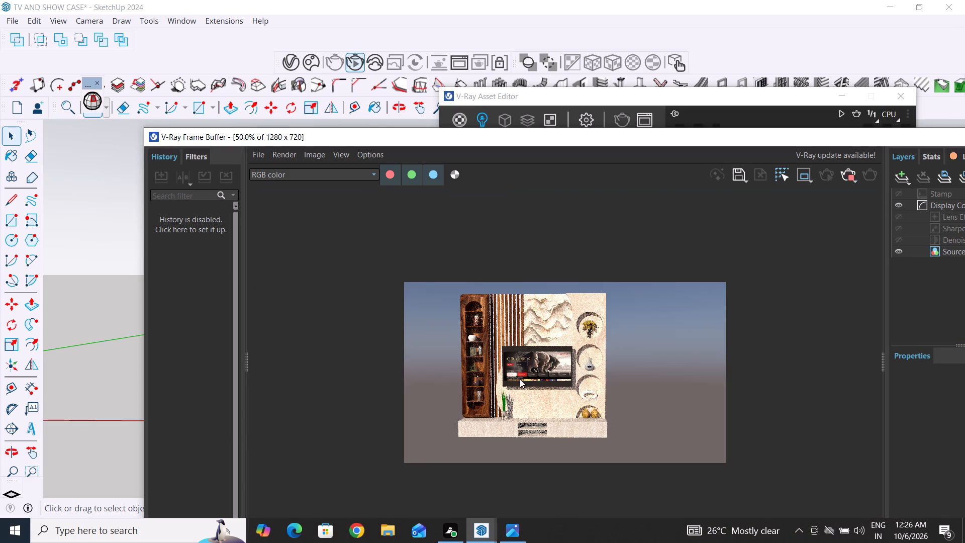
pyautogui.scroll(1, 509, 432)
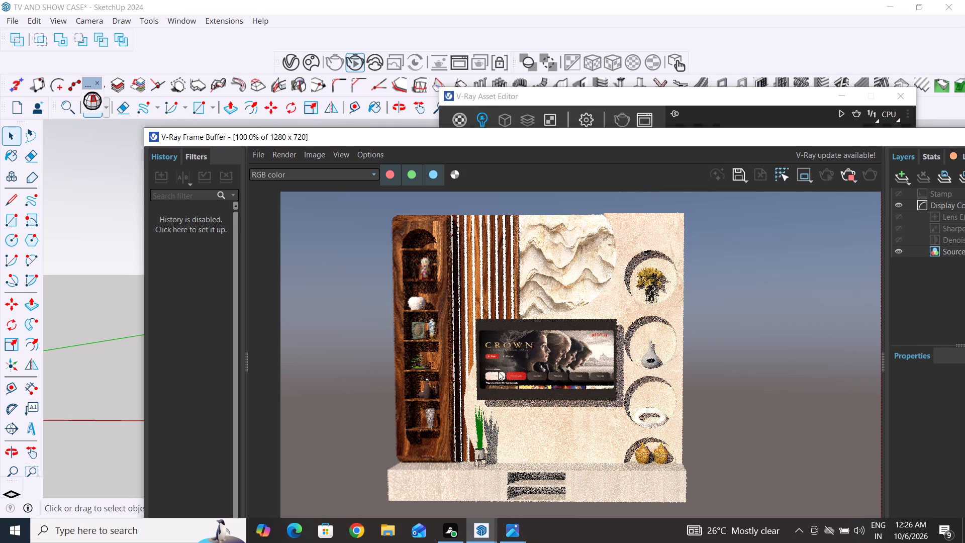
# Stop the interactive render and inspect the rendered TV, niches and slats up close.
pyautogui.click(850, 173)
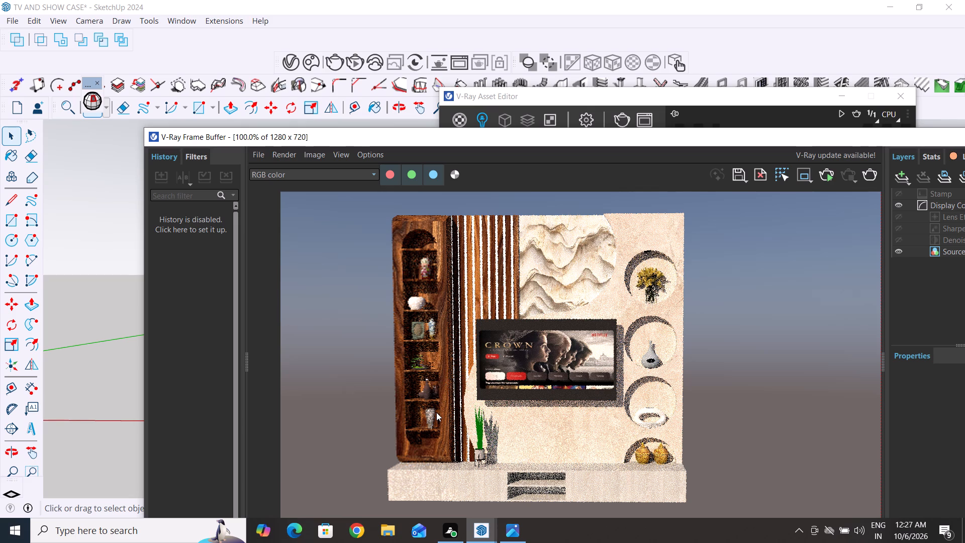
pyautogui.scroll(-2, 547, 462)
pyautogui.scroll(3, 549, 419)
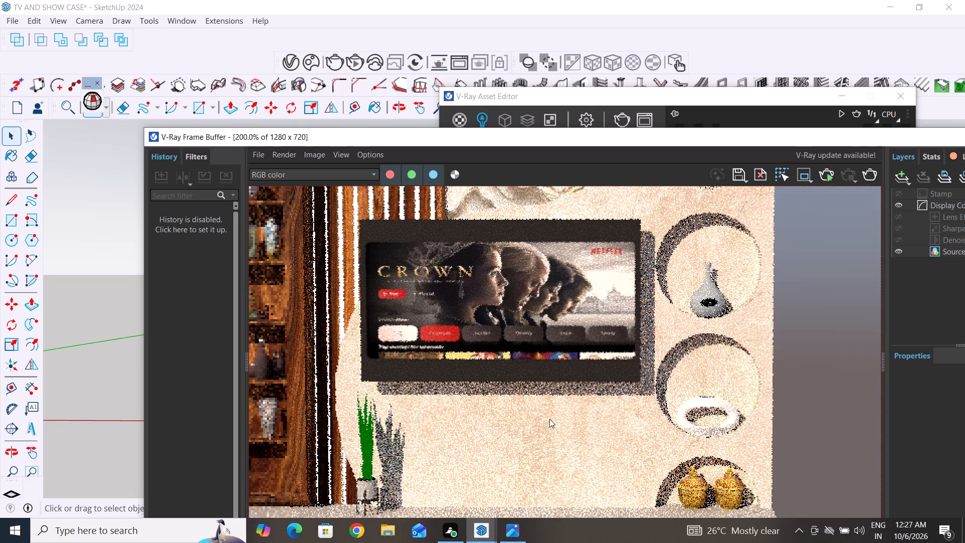
pyautogui.scroll(-1, 549, 419)
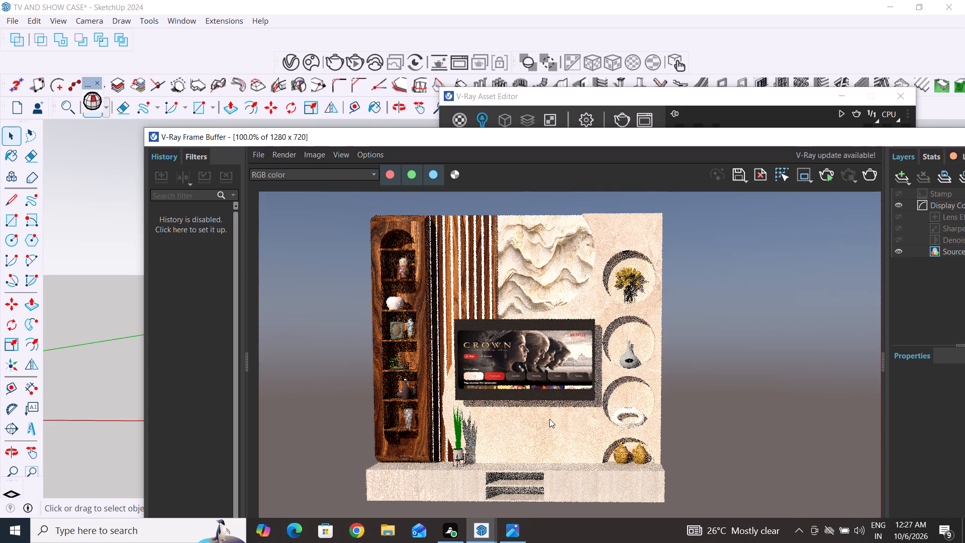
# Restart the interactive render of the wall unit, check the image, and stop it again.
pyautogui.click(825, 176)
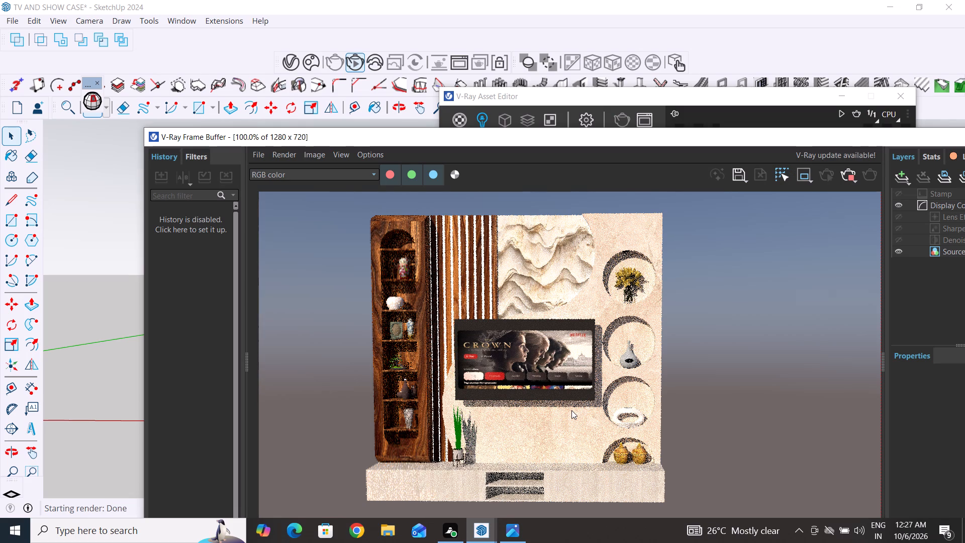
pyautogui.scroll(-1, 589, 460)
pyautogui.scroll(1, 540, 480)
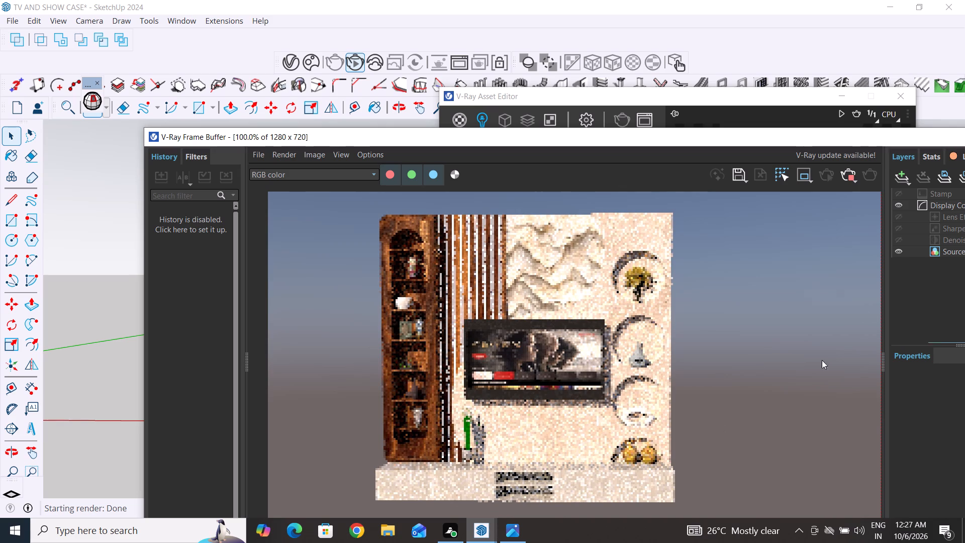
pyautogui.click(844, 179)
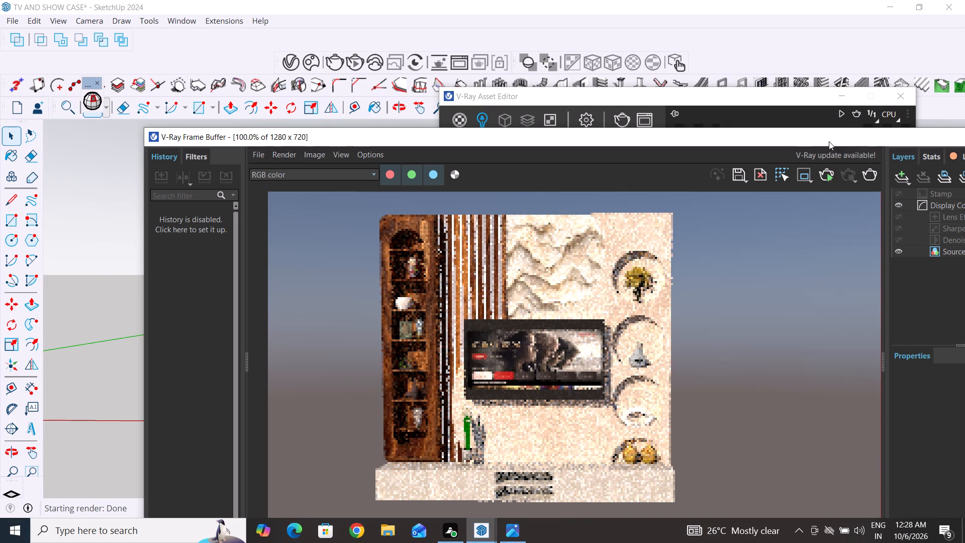
# Bring the V-Ray Frame Buffer window fully on screen and start the interactive render again.
pyautogui.moveTo(829, 141); pyautogui.dragTo(748, 40)
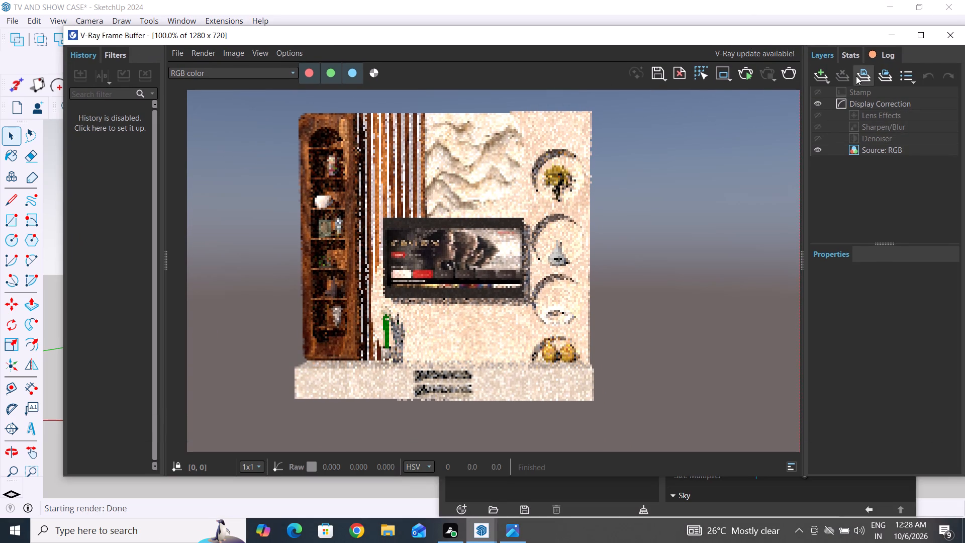
pyautogui.click(749, 78)
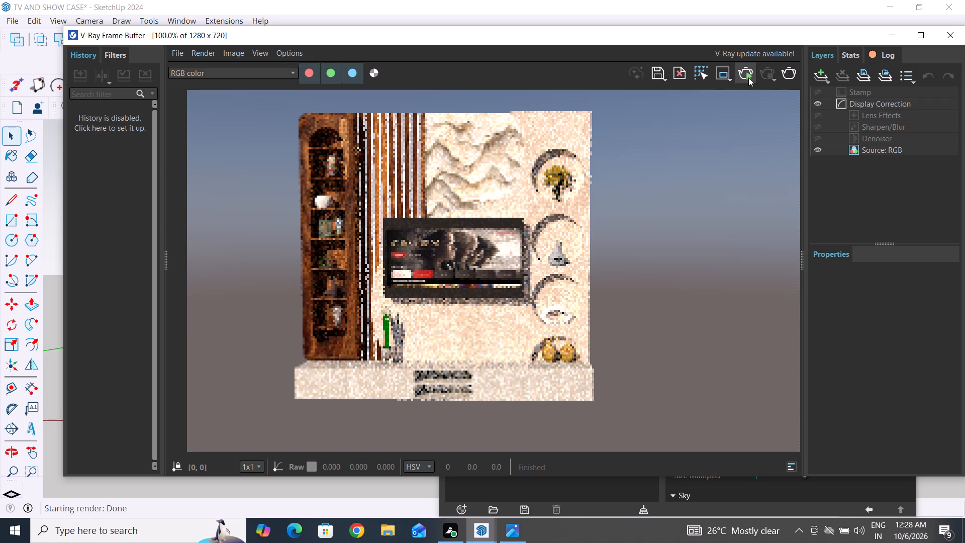
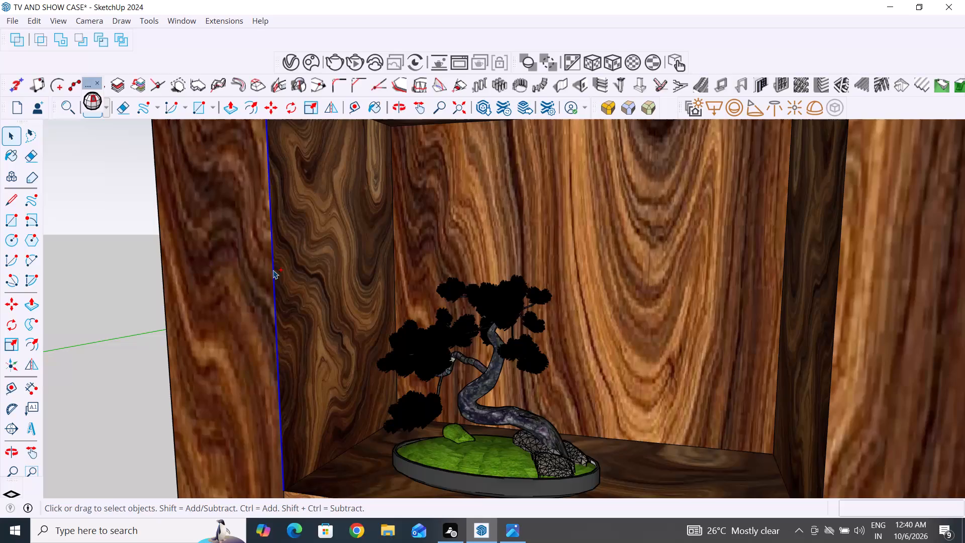
# Add the front vertical edge on the slat side of the bonsai compartment to the selection.
pyautogui.scroll(-6, 273, 286)
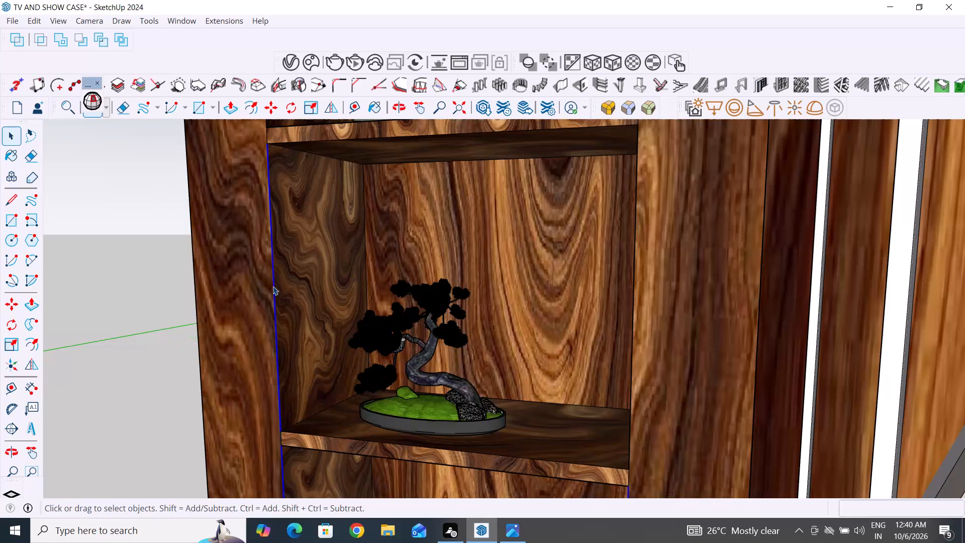
pyautogui.scroll(-4, 273, 286)
pyautogui.moveTo(280, 296); pyautogui.dragTo(304, 316, button='middle')
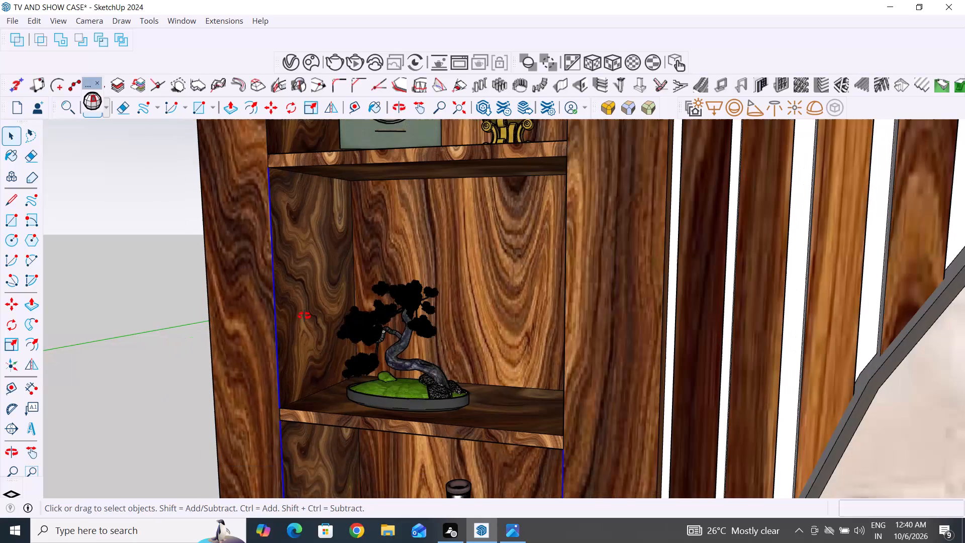
pyautogui.moveTo(304, 316); pyautogui.dragTo(553, 319, button='middle')
pyautogui.scroll(9, 603, 308)
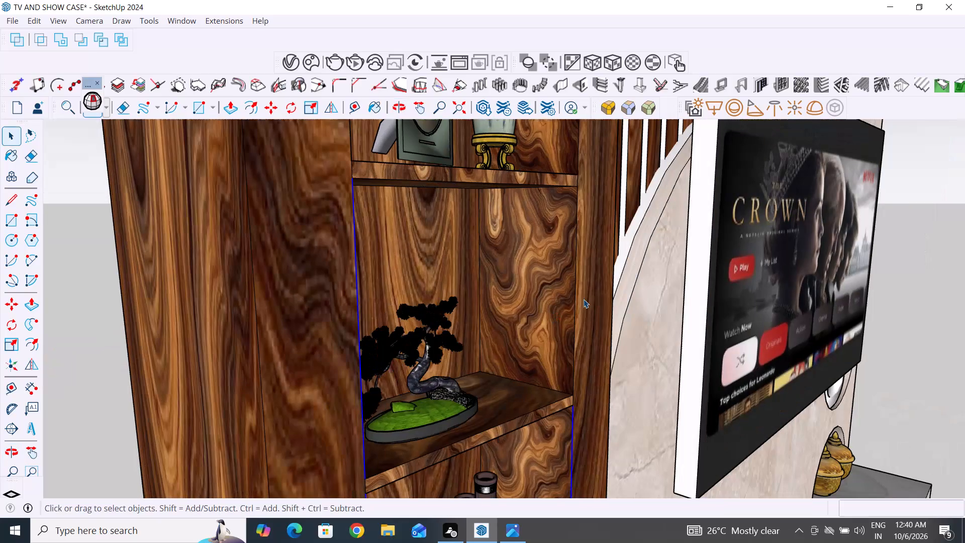
pyautogui.scroll(9, 584, 299)
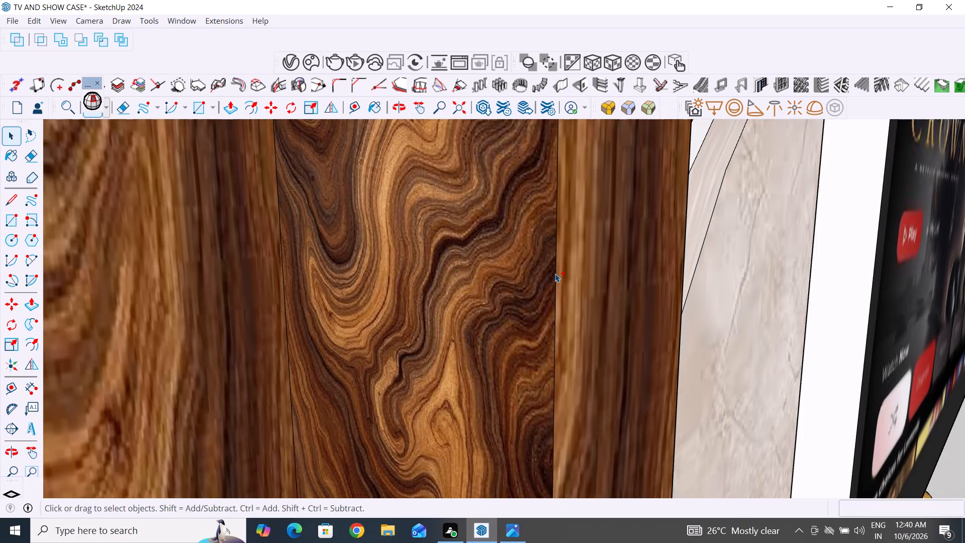
pyautogui.keyDown('ctrl'); pyautogui.click(556, 271); pyautogui.keyUp('ctrl')
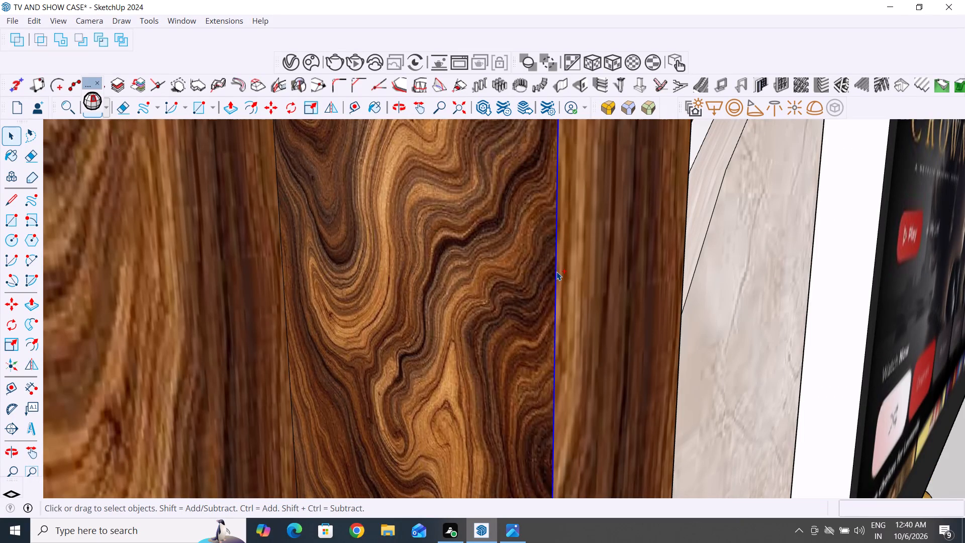
# Add both front vertical edges of the photo frame and blue-white vase compartment to the selection.
pyautogui.scroll(-20, 475, 356)
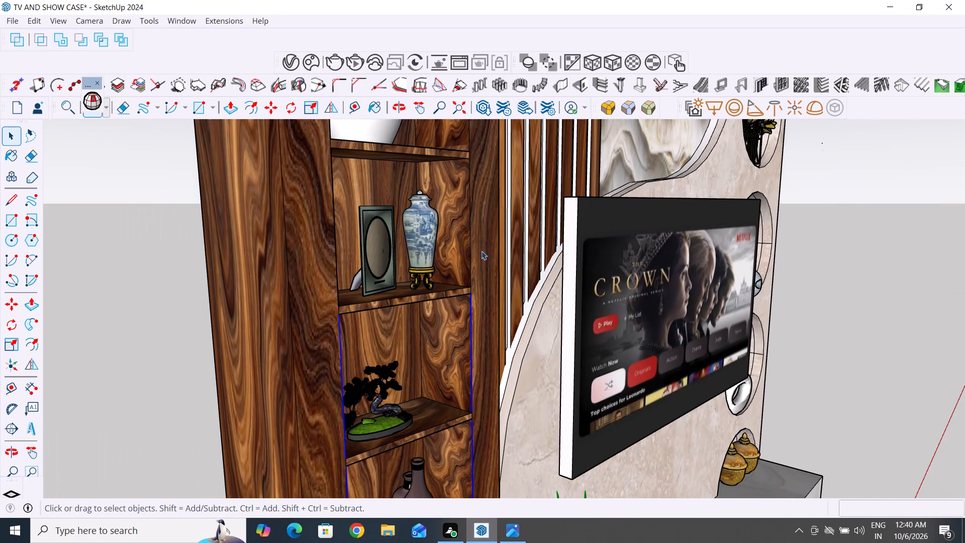
pyautogui.scroll(-5, 403, 370)
pyautogui.scroll(9, 442, 251)
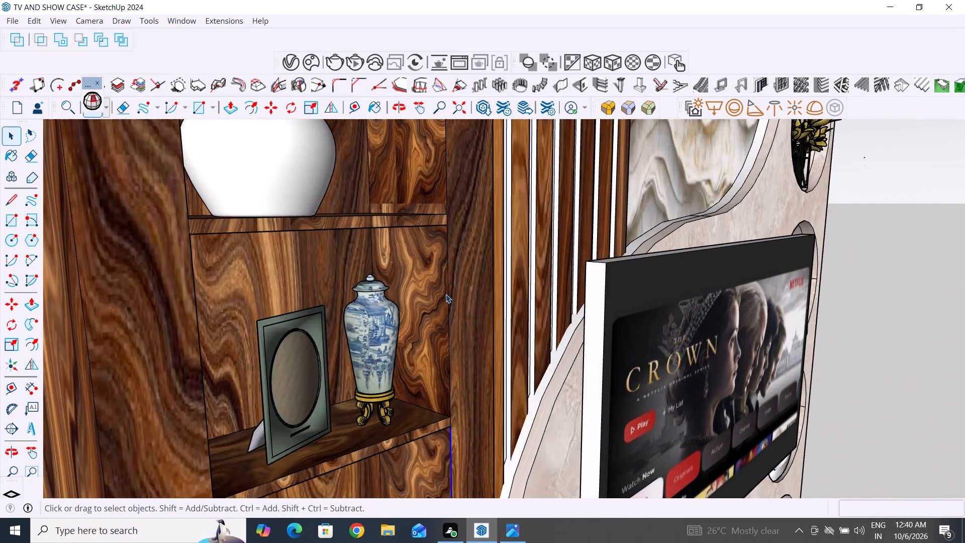
pyautogui.scroll(5, 446, 294)
pyautogui.keyDown('ctrl'); pyautogui.scroll(5, 452, 340); pyautogui.keyUp('ctrl')
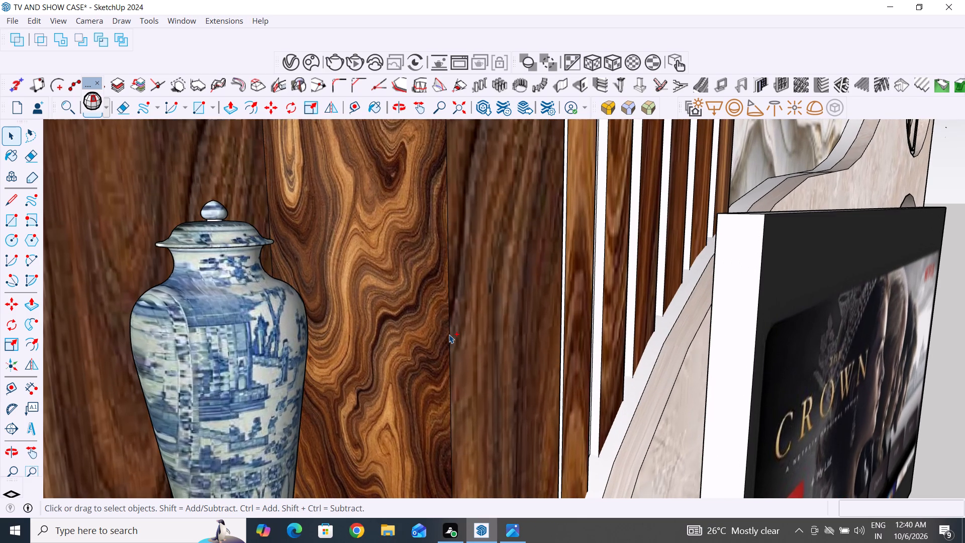
pyautogui.keyDown('ctrl'); pyautogui.click(449, 331); pyautogui.keyUp('ctrl')
pyautogui.scroll(-10, 507, 330)
pyautogui.moveTo(516, 341); pyautogui.dragTo(416, 366, button='middle')
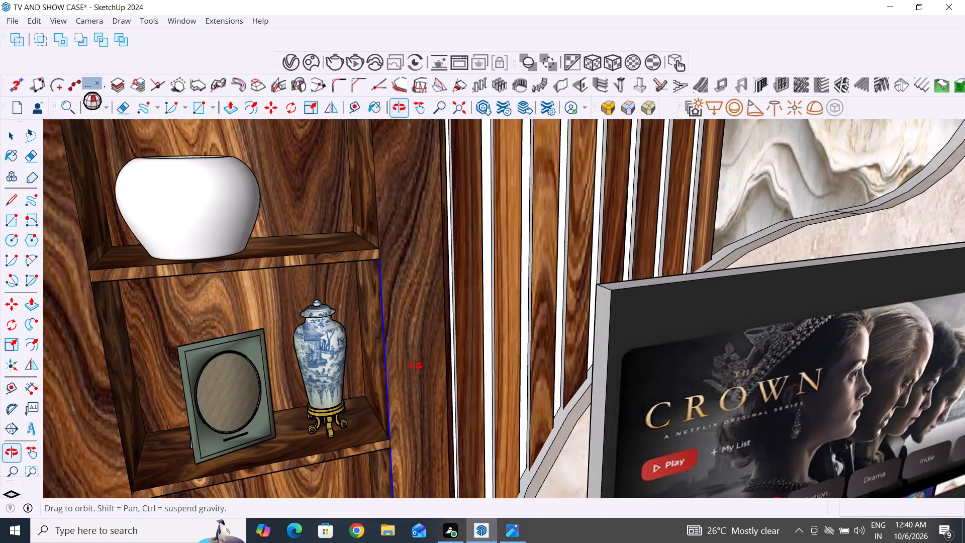
pyautogui.moveTo(416, 366); pyautogui.dragTo(415, 366, button='middle')
pyautogui.scroll(-5, 534, 285)
pyautogui.moveTo(305, 357); pyautogui.dragTo(241, 345, button='middle')
pyautogui.scroll(4, 250, 340)
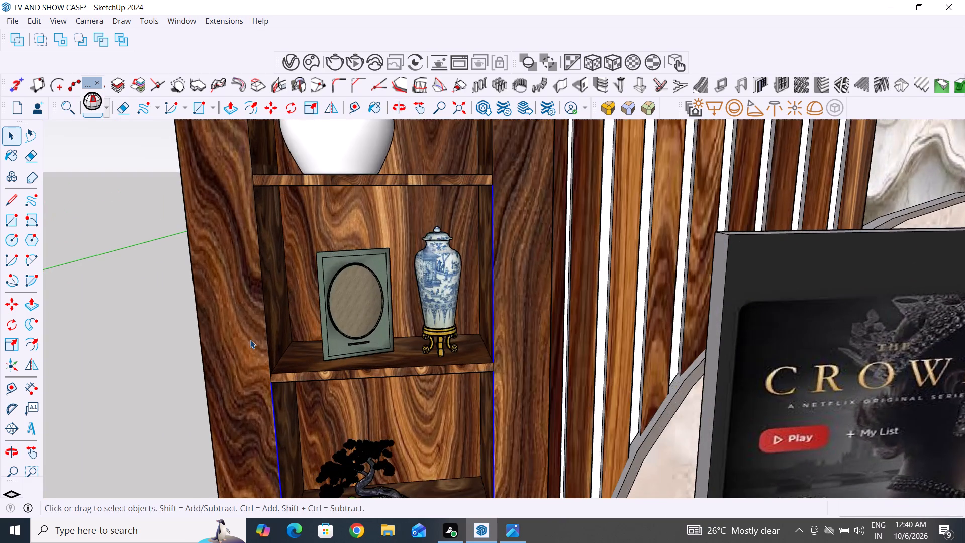
pyautogui.scroll(6, 250, 340)
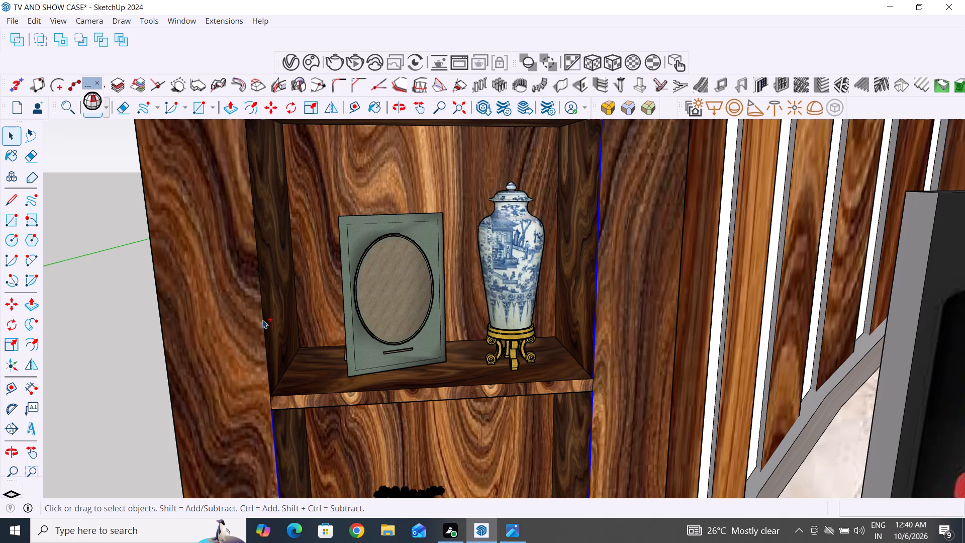
pyautogui.keyDown('ctrl'); pyautogui.click(263, 320); pyautogui.keyUp('ctrl')
# Add both front vertical edges of the white pot compartment to the selection.
pyautogui.scroll(-15, 360, 380)
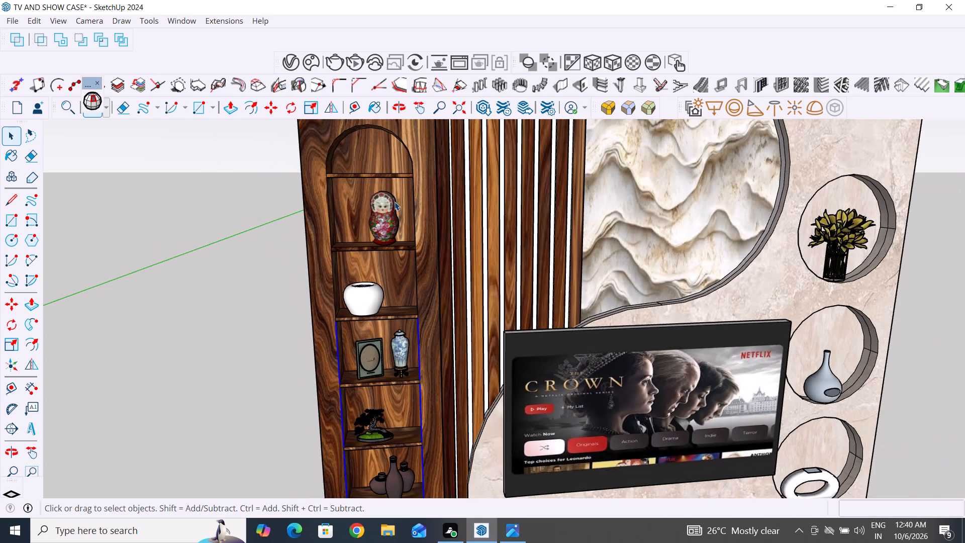
pyautogui.scroll(3, 402, 174)
pyautogui.scroll(5, 397, 300)
pyautogui.scroll(4, 416, 343)
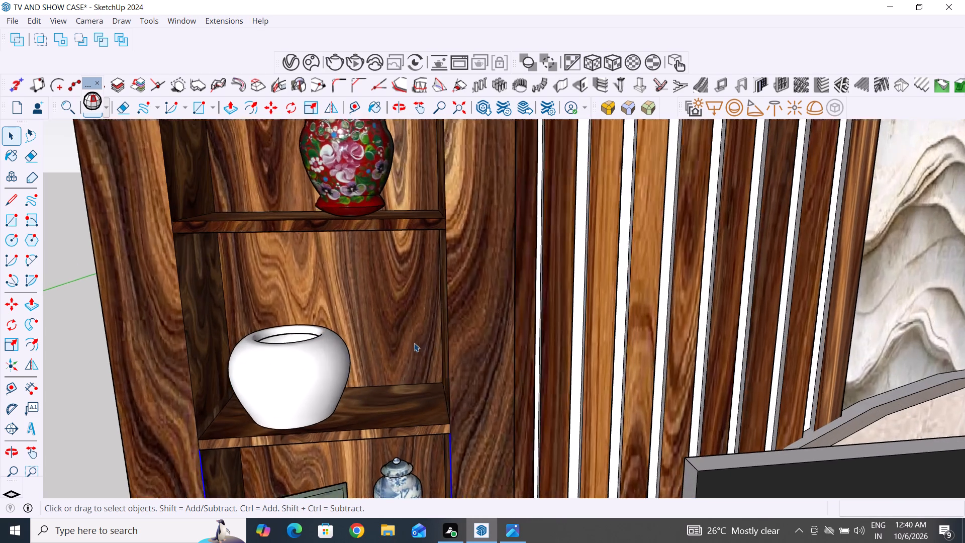
pyautogui.moveTo(426, 344); pyautogui.dragTo(470, 325, button='middle')
pyautogui.scroll(5, 470, 339)
pyautogui.moveTo(452, 343); pyautogui.dragTo(490, 336, button='middle')
pyautogui.keyDown('ctrl'); pyautogui.scroll(4, 544, 346); pyautogui.keyUp('ctrl')
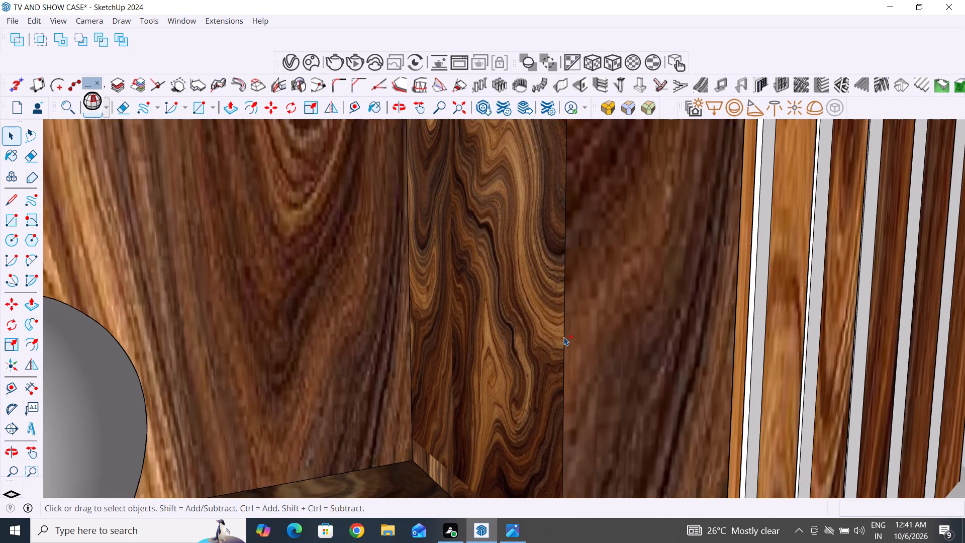
pyautogui.keyDown('ctrl'); pyautogui.click(563, 337); pyautogui.keyUp('ctrl')
pyautogui.scroll(-11, 619, 334)
pyautogui.moveTo(599, 393); pyautogui.dragTo(460, 415, button='middle')
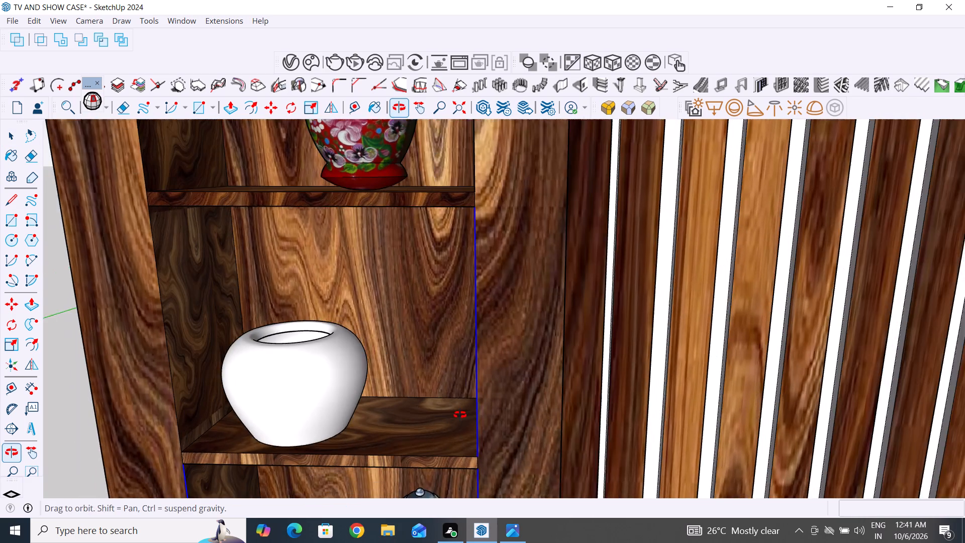
pyautogui.moveTo(460, 415); pyautogui.dragTo(459, 415, button='middle')
pyautogui.scroll(17, 151, 304)
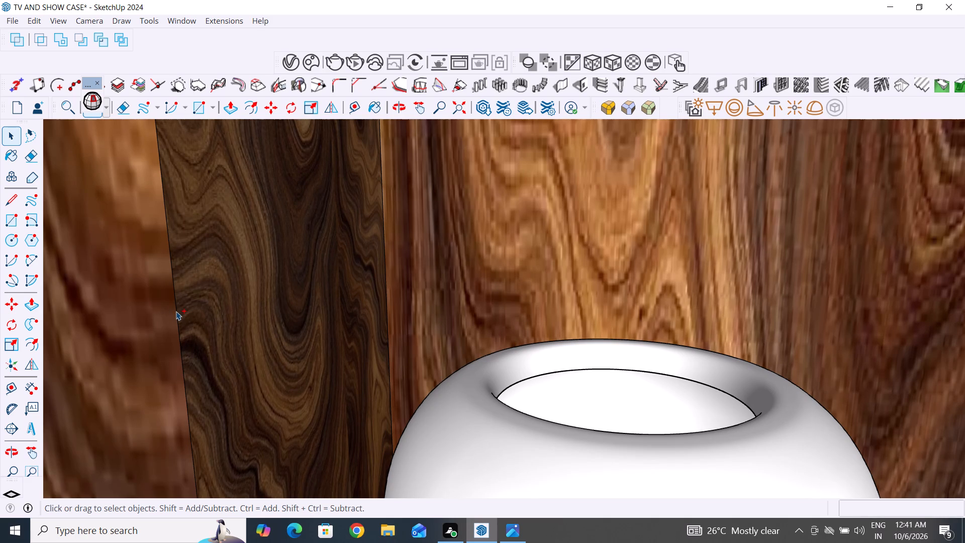
pyautogui.keyDown('ctrl'); pyautogui.click(176, 311); pyautogui.keyUp('ctrl')
# Add both front vertical edges of the painted doll compartment to the selection.
pyautogui.scroll(-18, 295, 332)
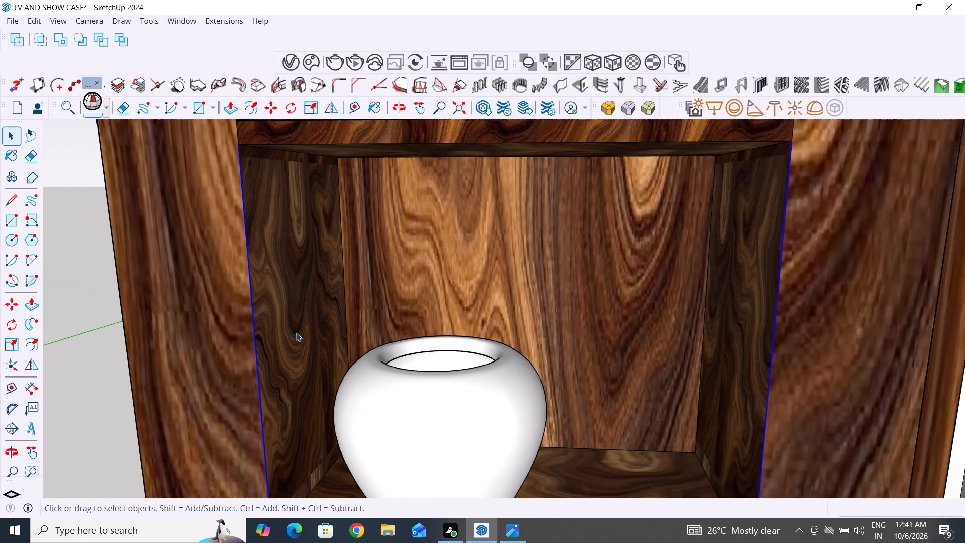
pyautogui.scroll(-13, 296, 333)
pyautogui.moveTo(380, 261); pyautogui.dragTo(547, 275, button='middle')
pyautogui.scroll(-3, 489, 316)
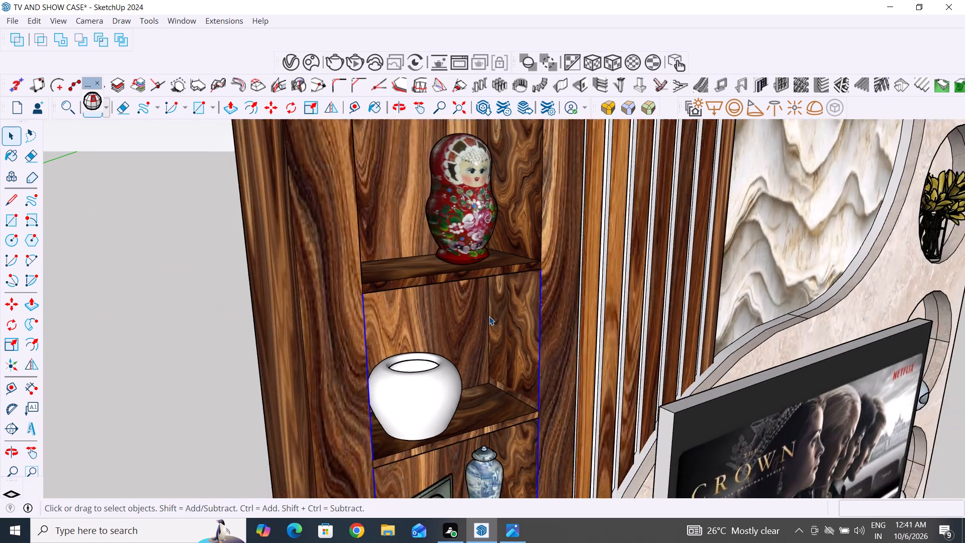
pyautogui.scroll(-8, 489, 316)
pyautogui.scroll(15, 506, 238)
pyautogui.scroll(1, 517, 303)
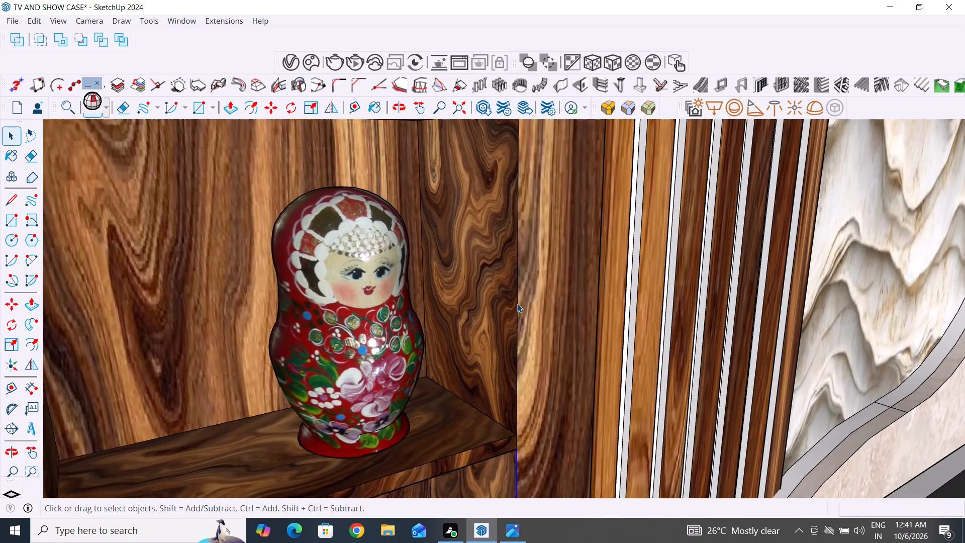
pyautogui.scroll(8, 517, 304)
pyautogui.keyDown('ctrl'); pyautogui.scroll(2, 515, 310); pyautogui.keyUp('ctrl')
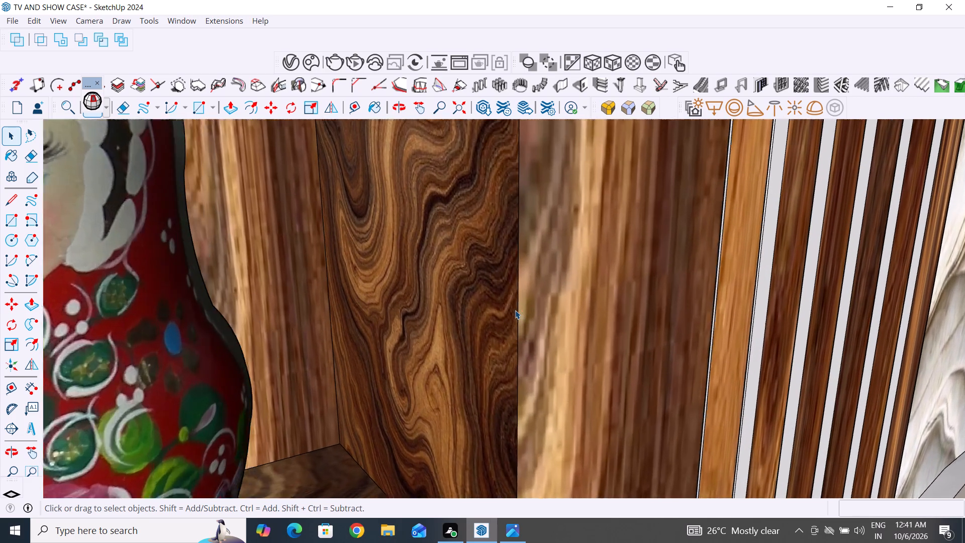
pyautogui.keyDown('ctrl'); pyautogui.scroll(3, 515, 310); pyautogui.keyUp('ctrl')
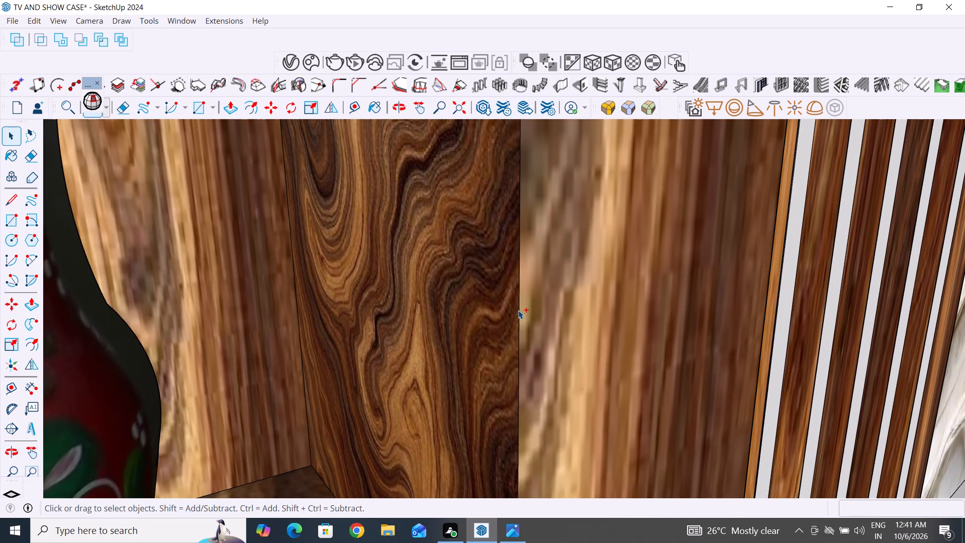
pyautogui.keyDown('ctrl'); pyautogui.click(519, 310); pyautogui.keyUp('ctrl')
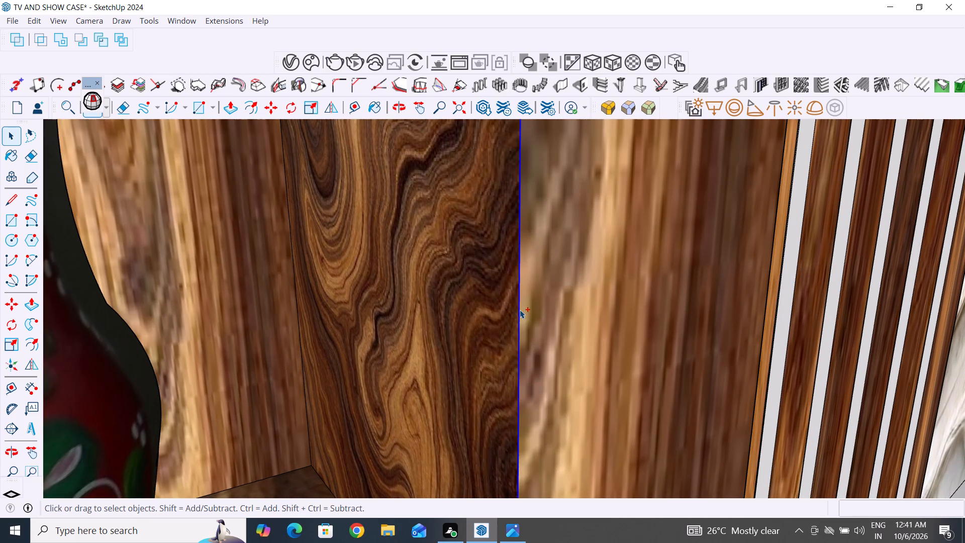
pyautogui.keyDown('ctrl'); pyautogui.scroll(-19, 520, 310); pyautogui.keyUp('ctrl')
pyautogui.moveTo(536, 323); pyautogui.dragTo(444, 327, button='middle')
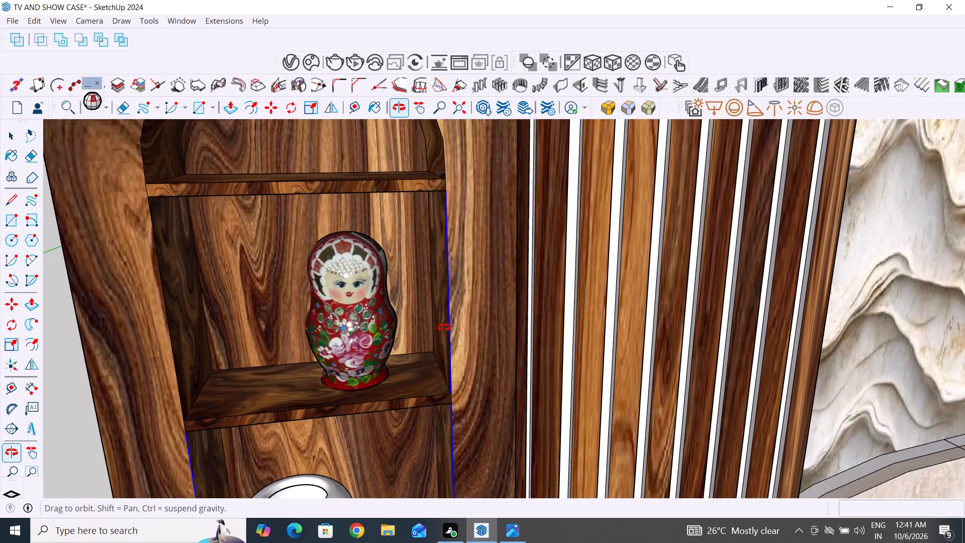
pyautogui.moveTo(444, 327); pyautogui.dragTo(441, 327, button='middle')
pyautogui.scroll(9, 211, 297)
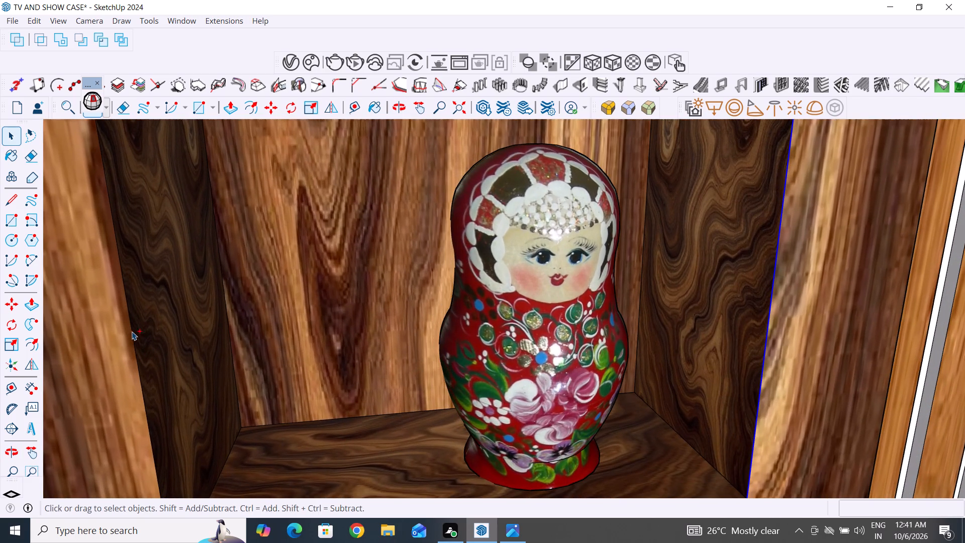
pyautogui.keyDown('ctrl'); pyautogui.scroll(5, 132, 326); pyautogui.keyUp('ctrl')
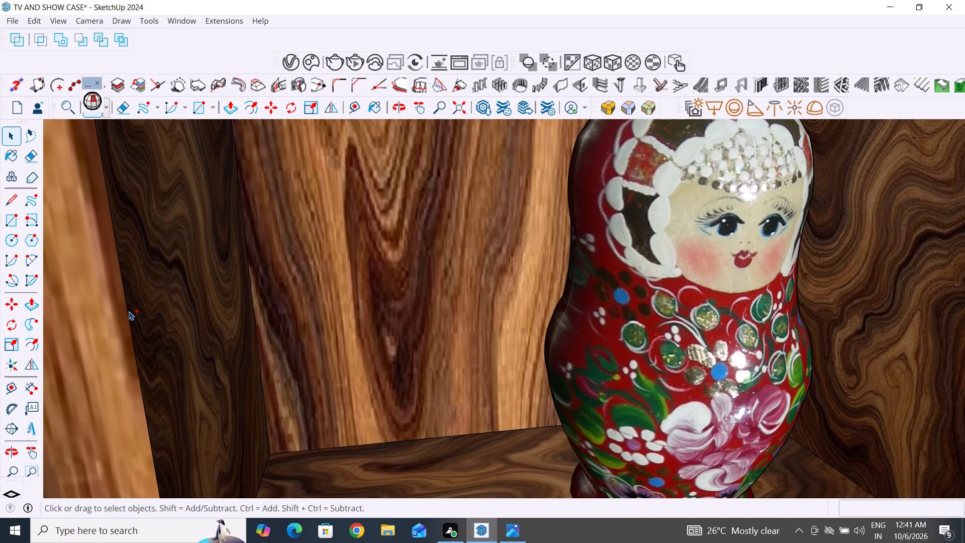
pyautogui.keyDown('ctrl'); pyautogui.click(127, 311); pyautogui.keyUp('ctrl')
# Add the top arch edge to the selection and copy the whole showcase outline about 10 1/8" inward towards the back panel.
pyautogui.scroll(-7, 220, 344)
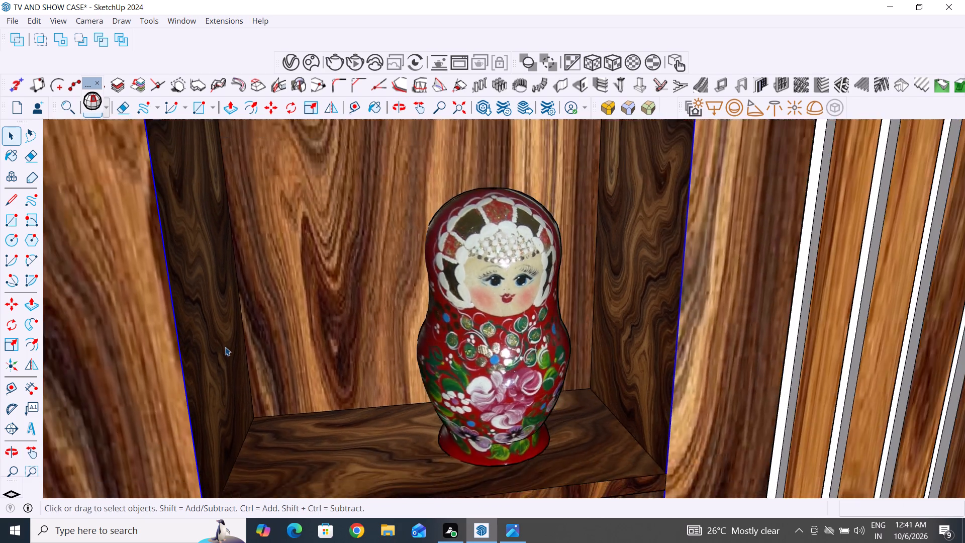
pyautogui.scroll(-11, 225, 347)
pyautogui.moveTo(227, 343); pyautogui.dragTo(322, 319, button='middle')
pyautogui.scroll(4, 374, 175)
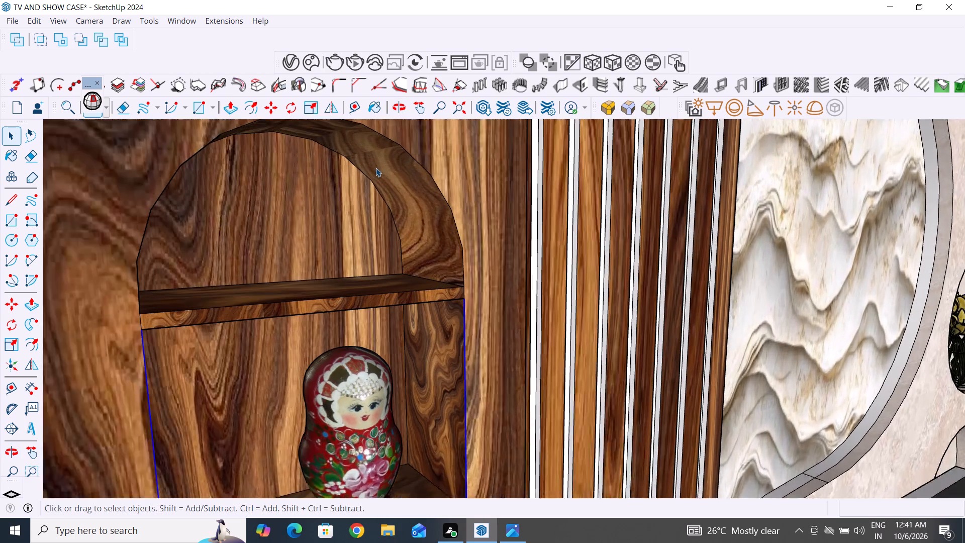
pyautogui.scroll(1, 376, 168)
pyautogui.keyDown('ctrl'); pyautogui.click(442, 185); pyautogui.keyUp('ctrl')
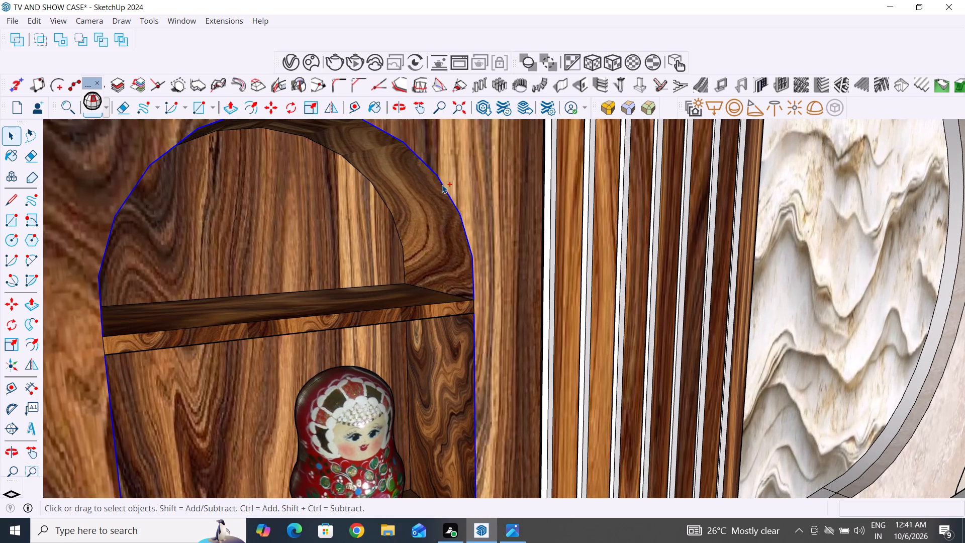
pyautogui.scroll(-1, 404, 244)
pyautogui.press('m')
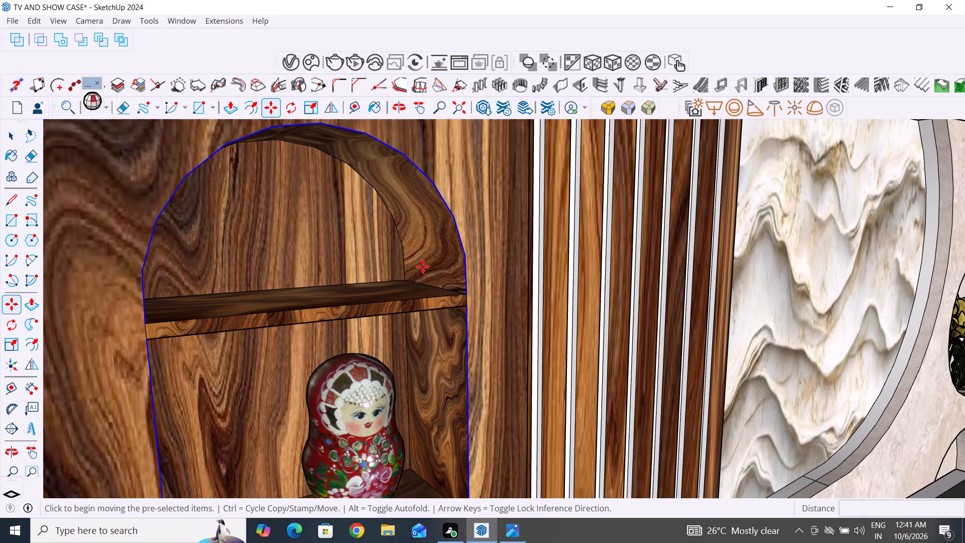
pyautogui.keyDown('ctrl'); pyautogui.click(468, 296); pyautogui.keyUp('ctrl')
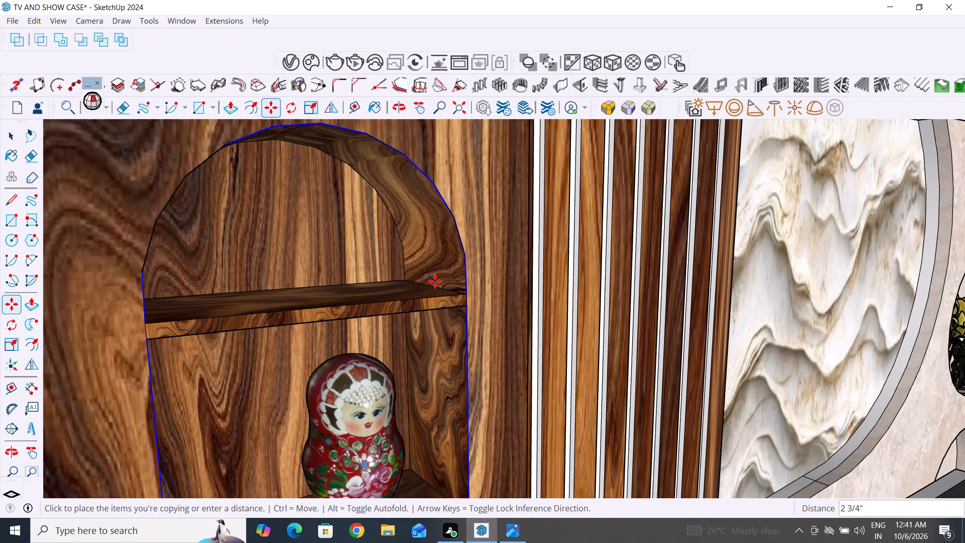
pyautogui.moveTo(412, 273); pyautogui.dragTo(376, 258, button='middle')
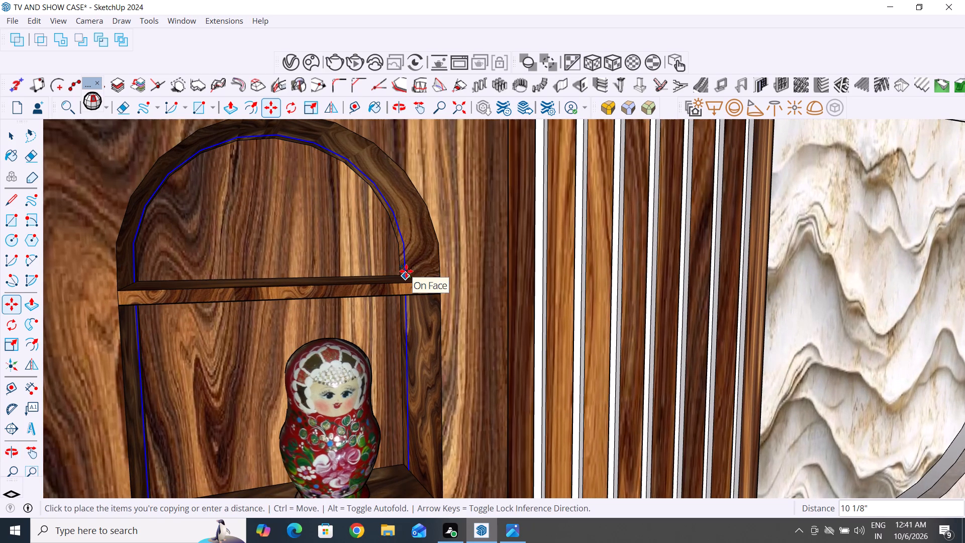
pyautogui.click(406, 271)
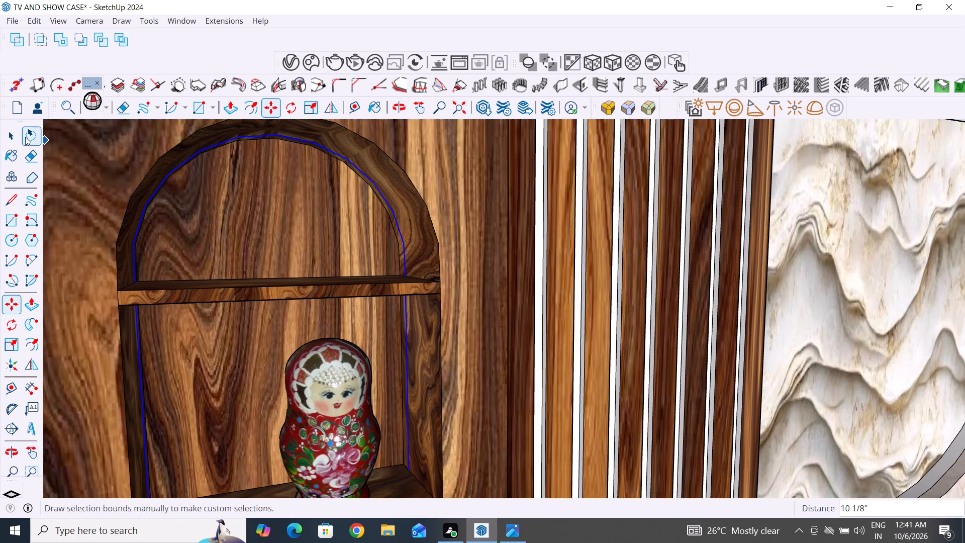
pyautogui.click(10, 138)
pyautogui.scroll(-13, 356, 294)
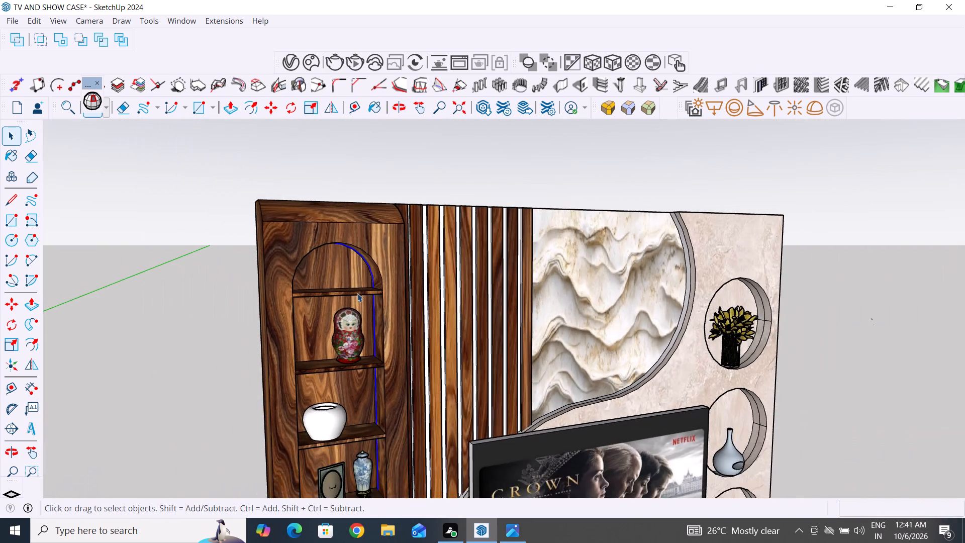
# Select the narrow curved strip face along the back of the showcase's top arch.
pyautogui.scroll(-12, 359, 294)
pyautogui.click(664, 316)
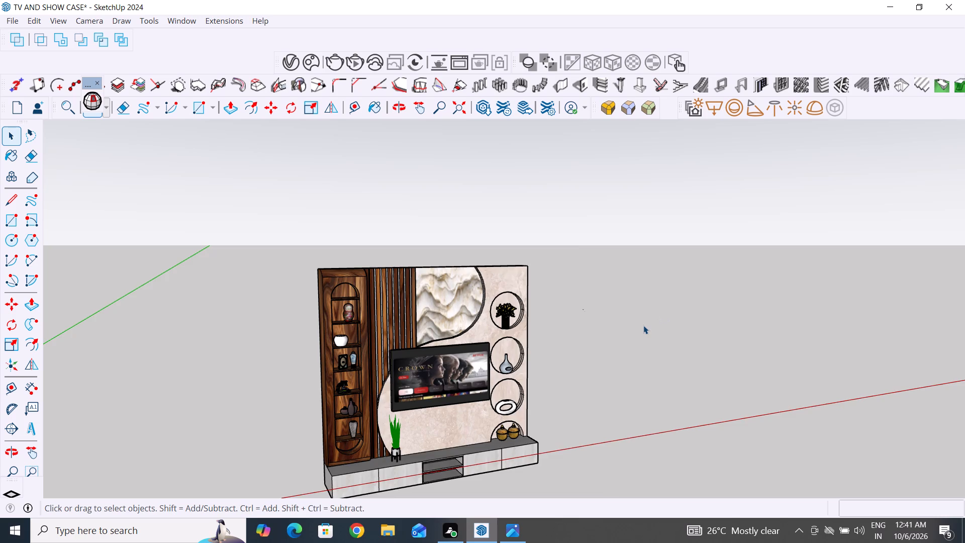
pyautogui.scroll(5, 643, 325)
pyautogui.moveTo(639, 323); pyautogui.dragTo(692, 337, button='middle')
pyautogui.scroll(4, 42, 289)
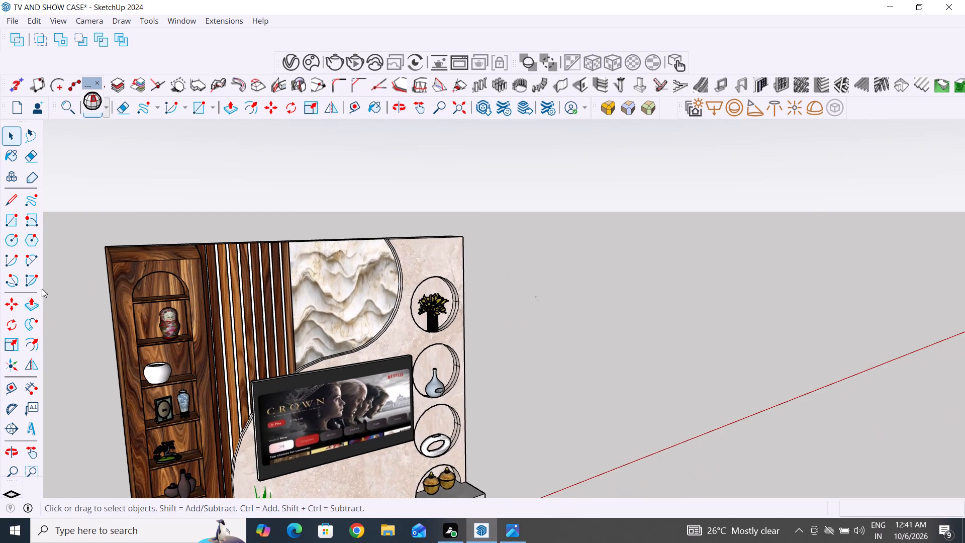
pyautogui.scroll(11, 103, 294)
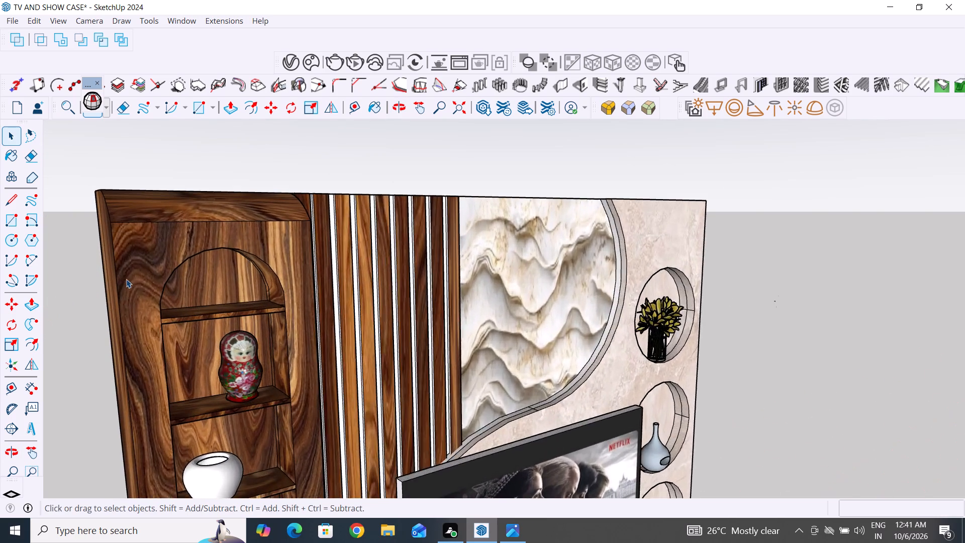
pyautogui.scroll(4, 126, 279)
pyautogui.scroll(5, 174, 289)
pyautogui.moveTo(238, 261); pyautogui.dragTo(251, 155, button='middle')
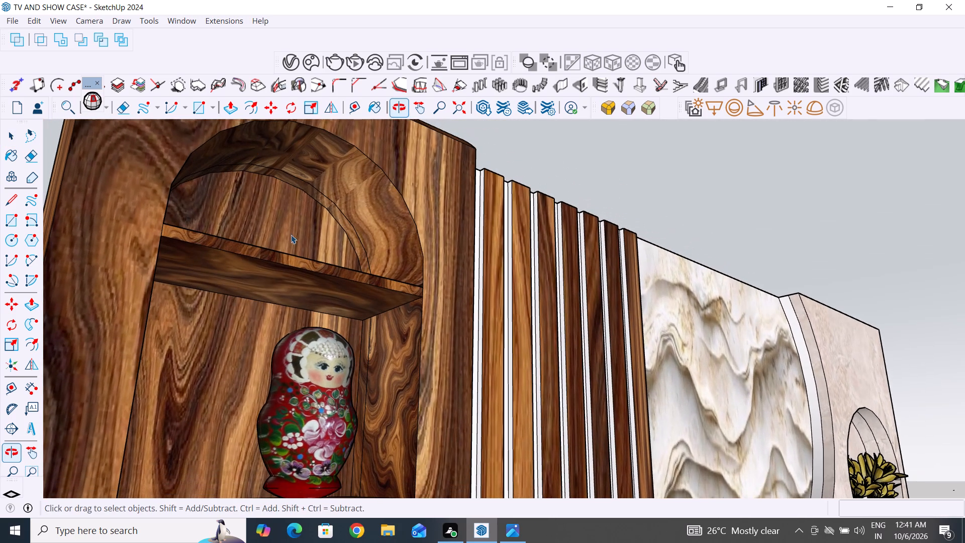
pyautogui.click(334, 213)
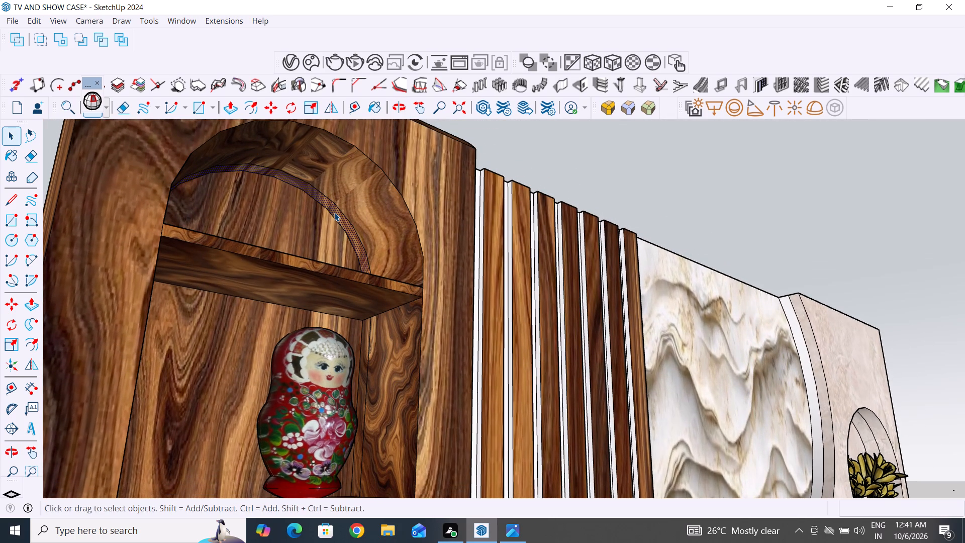
pyautogui.scroll(-4, 373, 281)
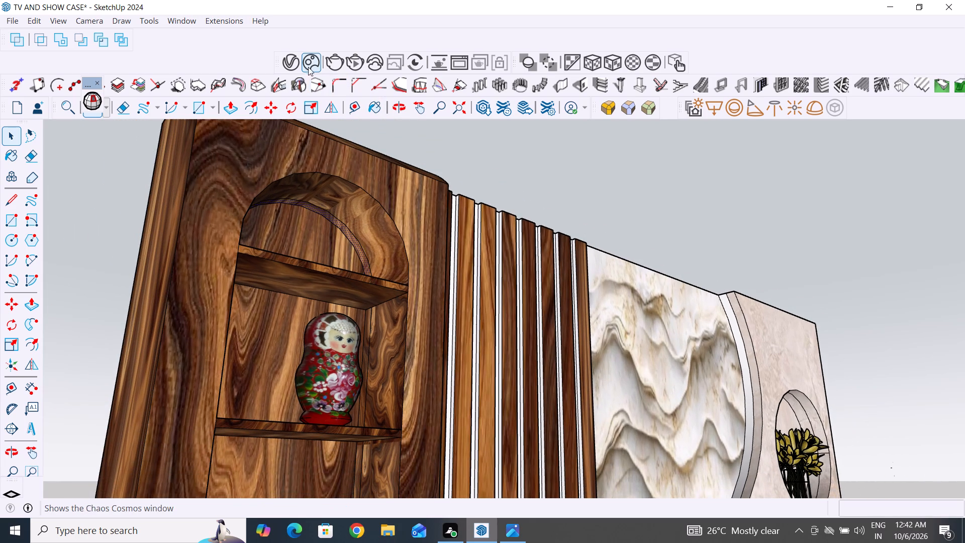
# Open the V-Ray Asset Editor's materials and select the Emissive material.
pyautogui.rightClick(292, 61)
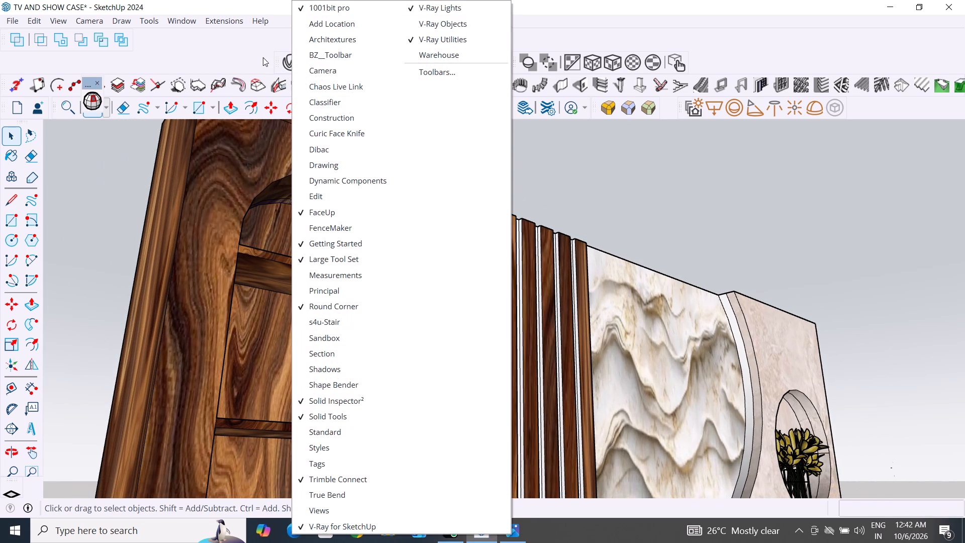
pyautogui.click(262, 55)
pyautogui.click(293, 66)
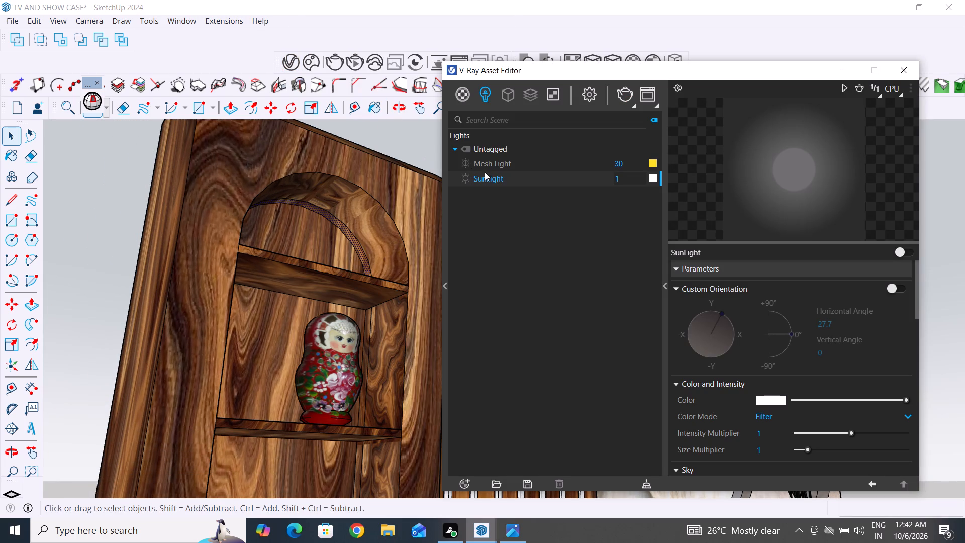
pyautogui.click(464, 94)
pyautogui.scroll(-4, 506, 248)
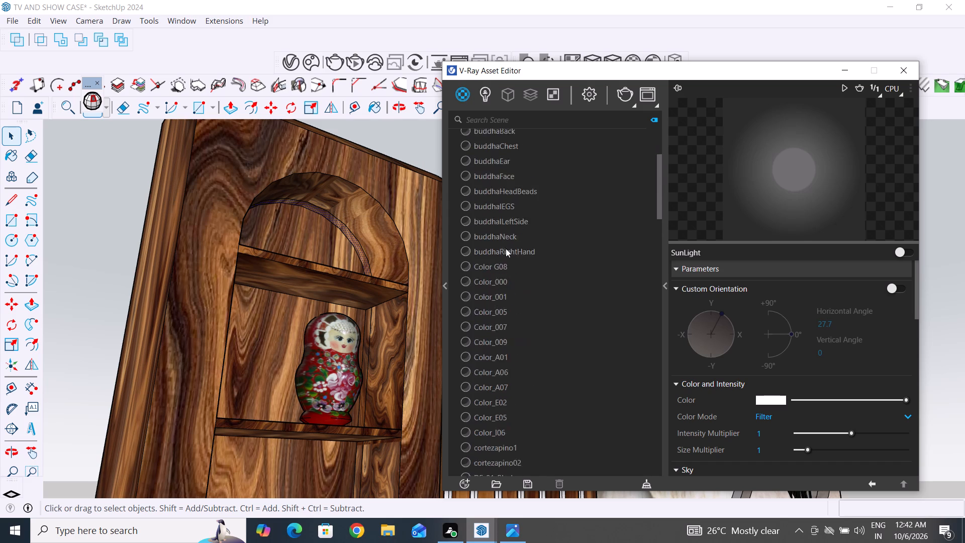
pyautogui.scroll(-11, 506, 248)
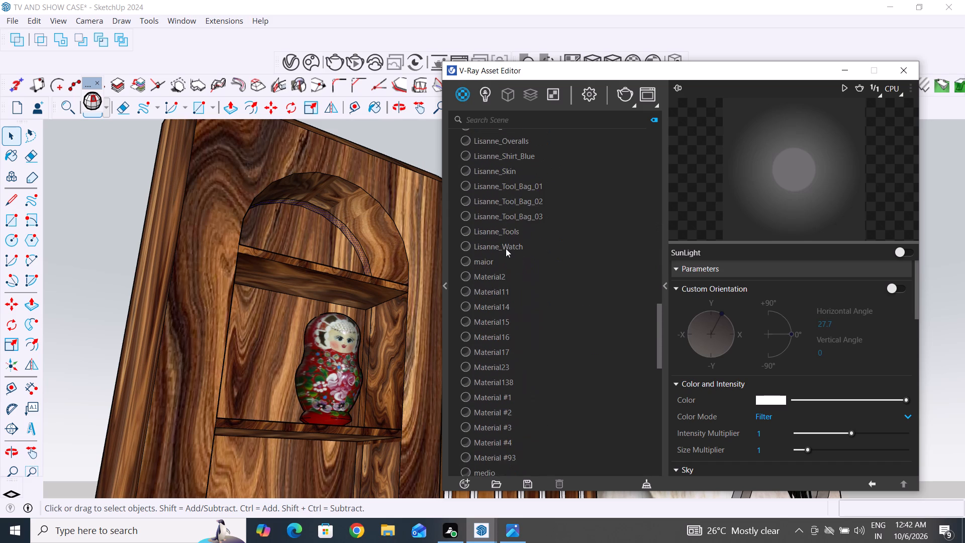
pyautogui.scroll(-9, 506, 248)
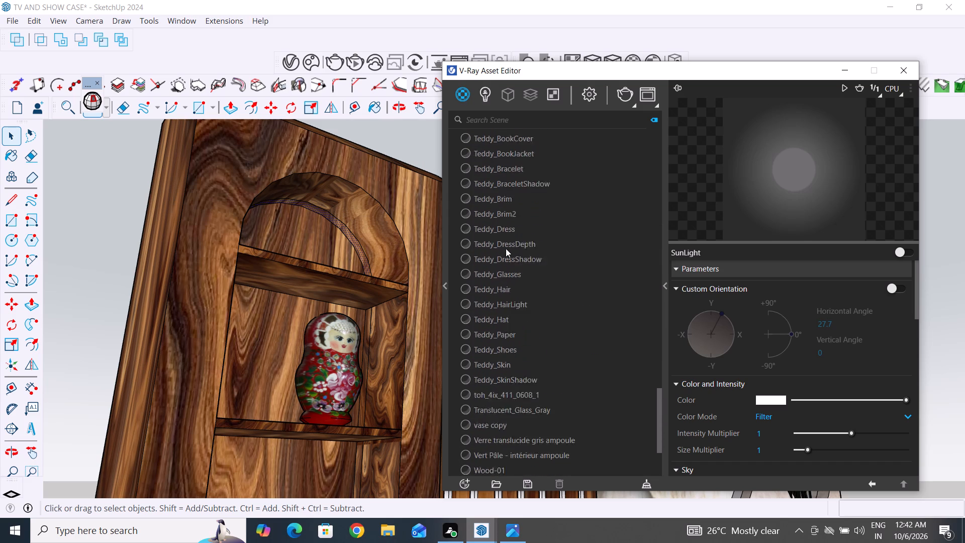
pyautogui.scroll(-5, 506, 248)
pyautogui.click(498, 392)
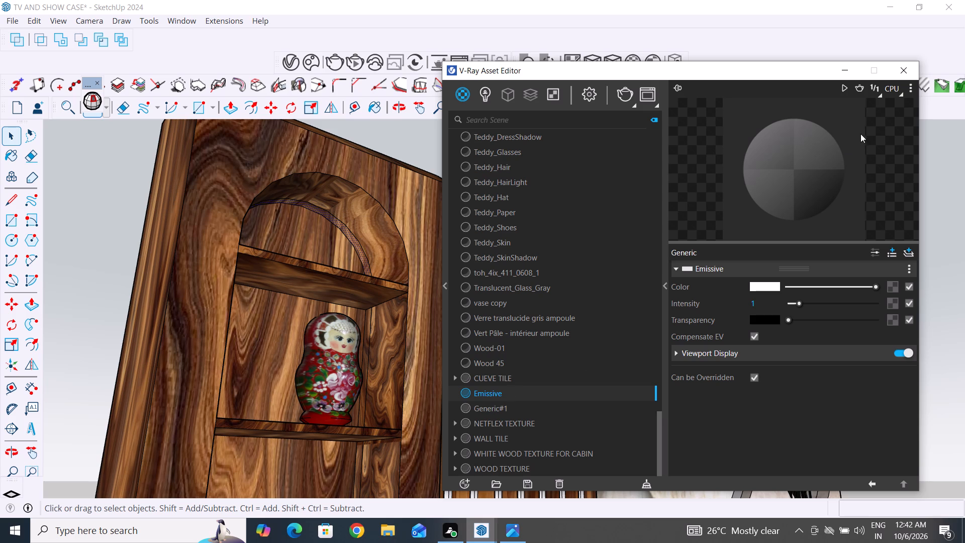
# Start the live preview of the Emissive material.
pyautogui.click(859, 90)
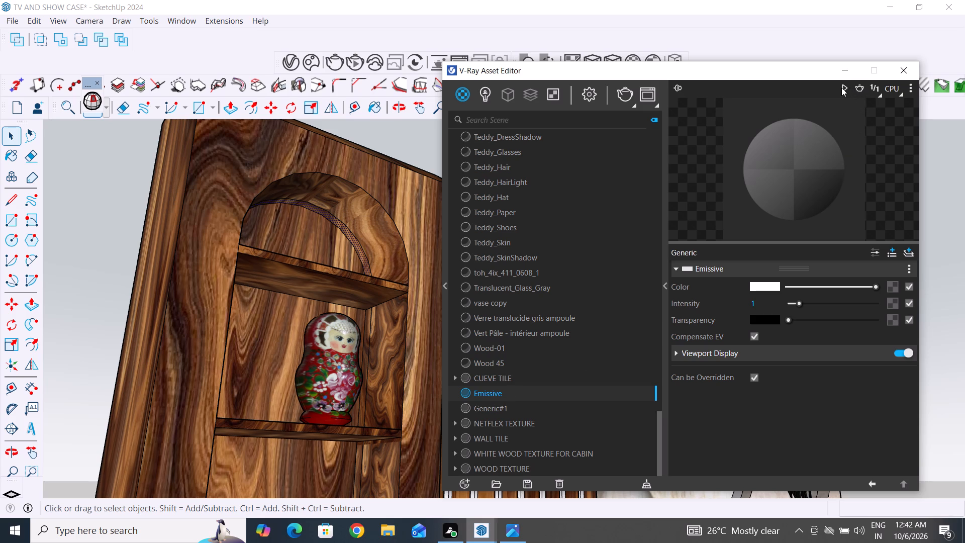
pyautogui.click(841, 87)
pyautogui.scroll(4, 813, 205)
pyautogui.scroll(-4, 813, 205)
pyautogui.scroll(1, 813, 205)
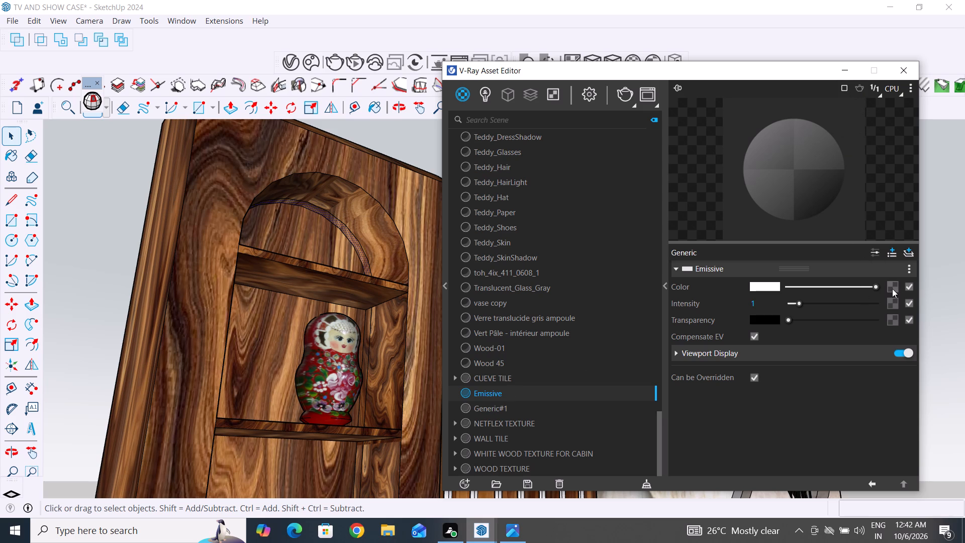
pyautogui.click(895, 287)
pyautogui.click(909, 196)
pyautogui.click(882, 95)
pyautogui.click(881, 95)
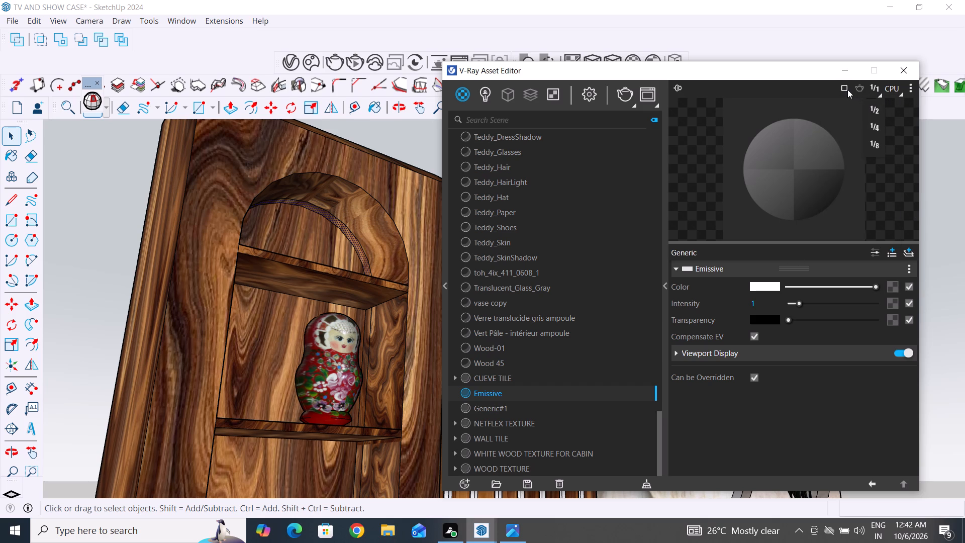
pyautogui.click(847, 89)
pyautogui.click(847, 89)
# Apply the Emissive material to the selected arch strip.
pyautogui.rightClick(518, 389)
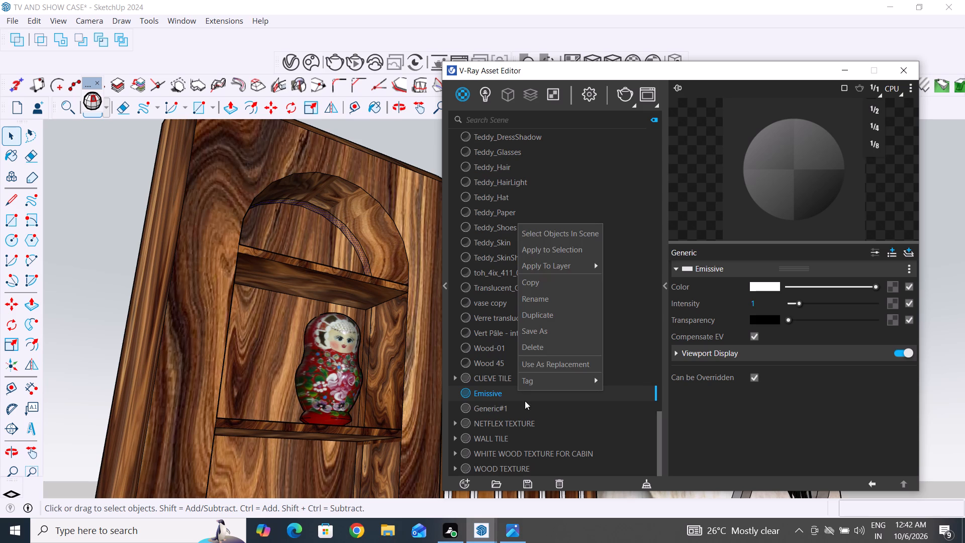
pyautogui.click(561, 252)
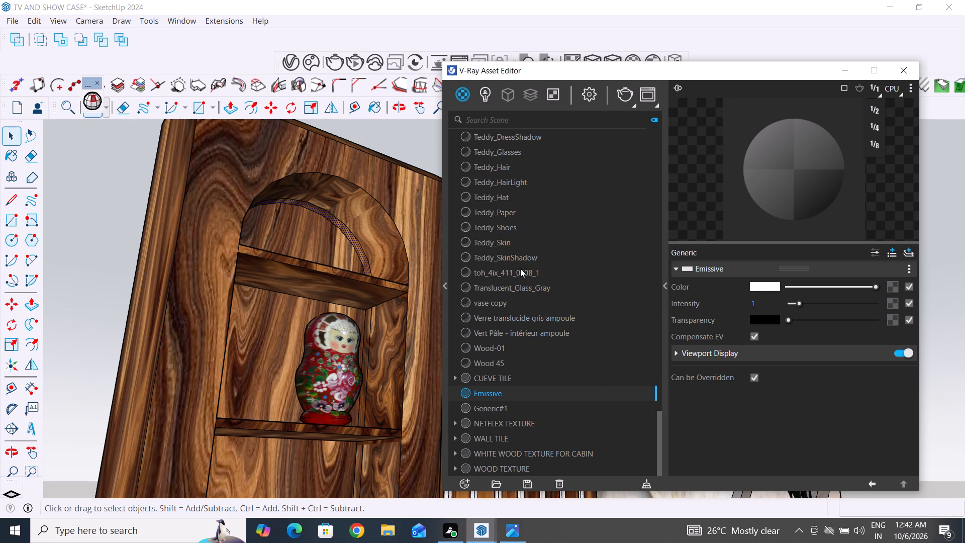
# Apply the Emissive material to the narrow vertical strip at the back right of the painted doll compartment.
pyautogui.scroll(4, 366, 318)
pyautogui.click(372, 317)
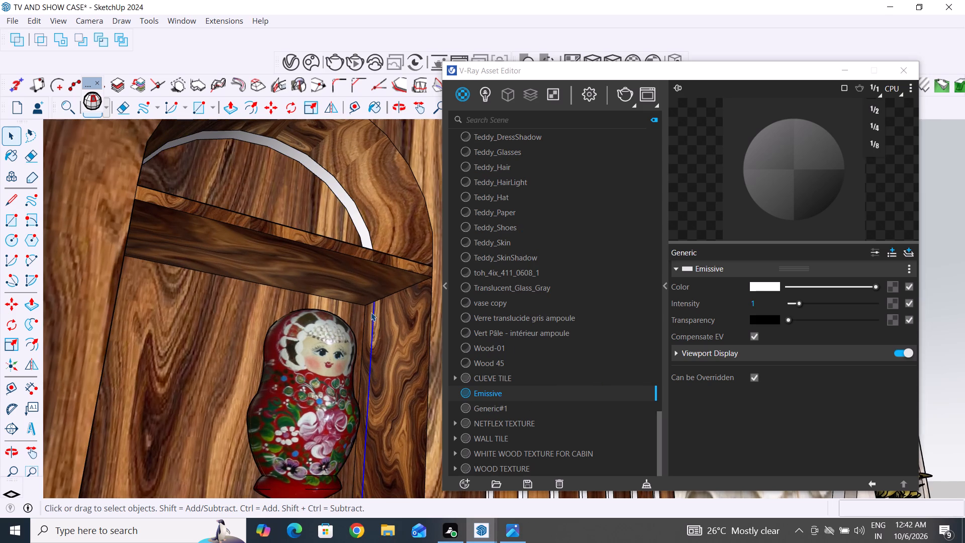
pyautogui.click(371, 312)
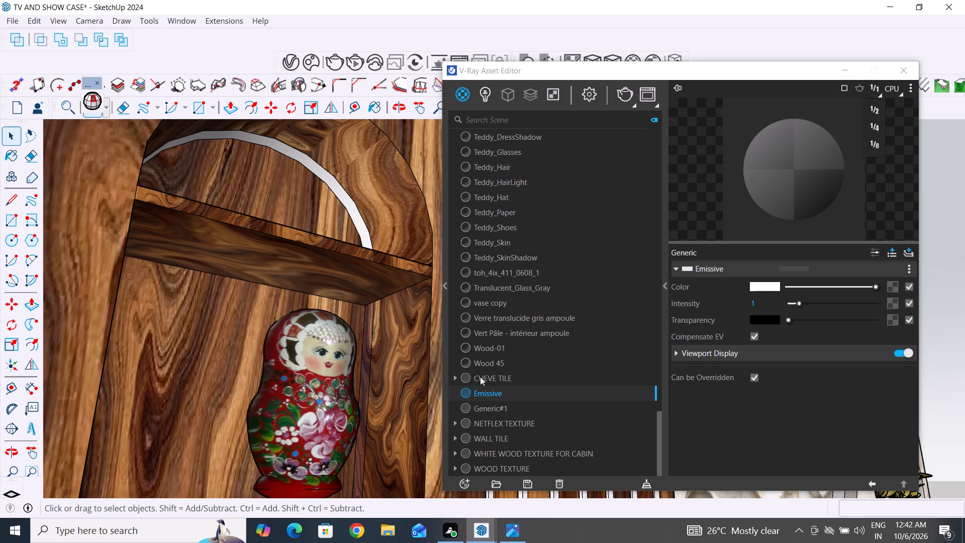
pyautogui.rightClick(510, 395)
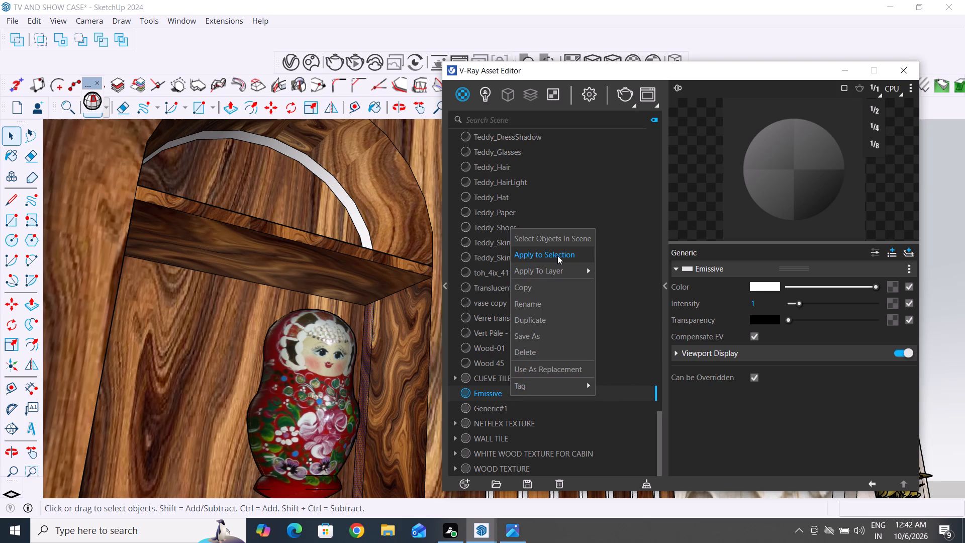
pyautogui.click(557, 255)
# Apply the Emissive material to the narrow vertical strip at the back left of the painted doll compartment.
pyautogui.scroll(-5, 402, 357)
pyautogui.moveTo(372, 372); pyautogui.dragTo(180, 382, button='middle')
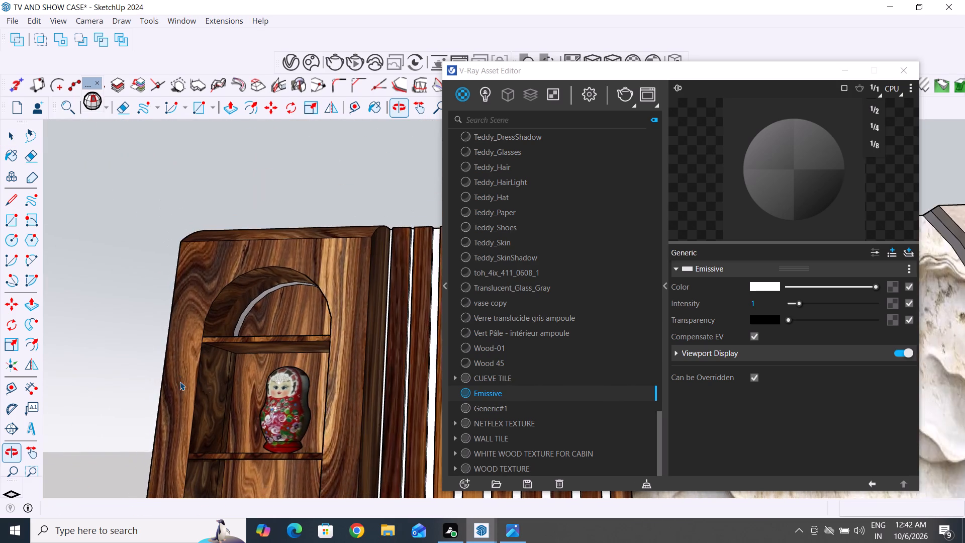
pyautogui.scroll(14, 208, 389)
pyautogui.click(255, 373)
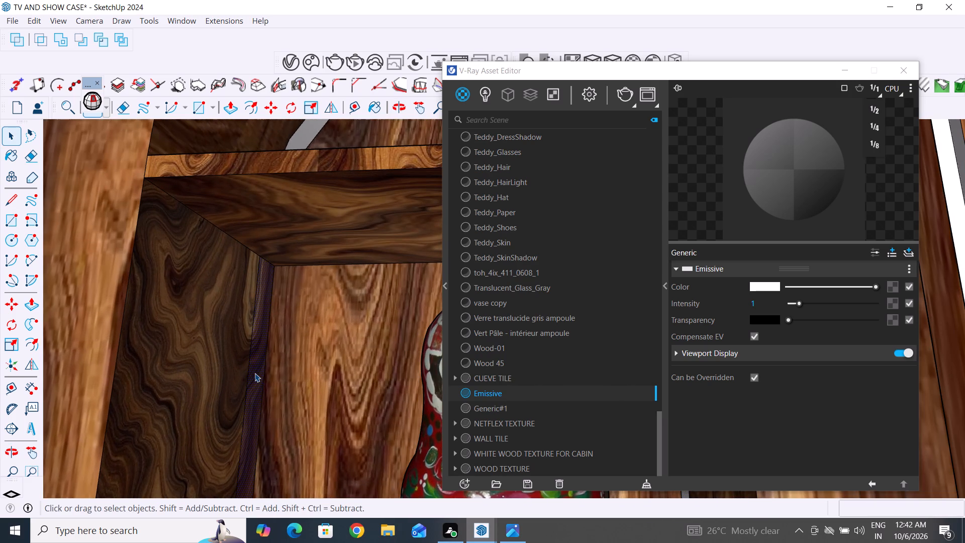
pyautogui.rightClick(503, 395)
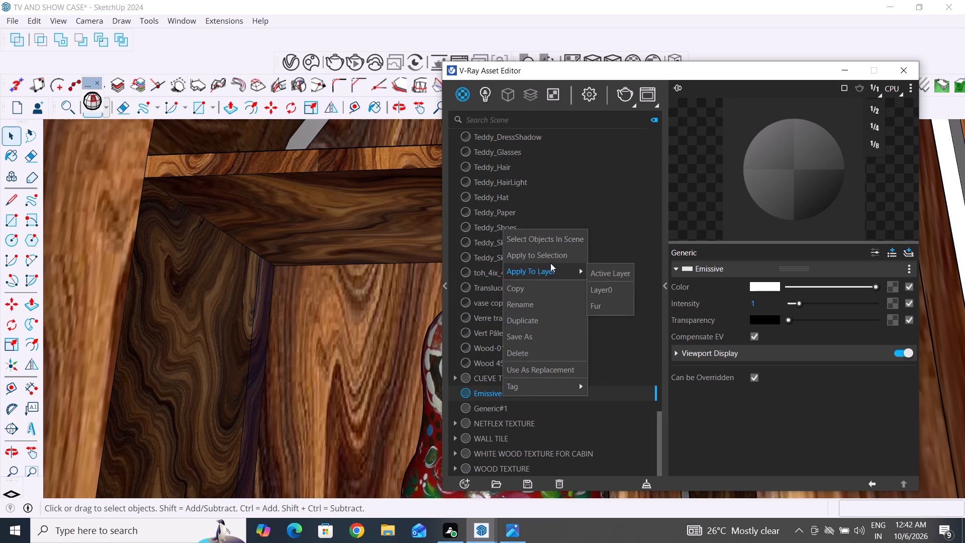
pyautogui.click(551, 259)
# Apply the Emissive material to the narrow vertical strip at the back right of the white pot compartment.
pyautogui.scroll(-18, 342, 322)
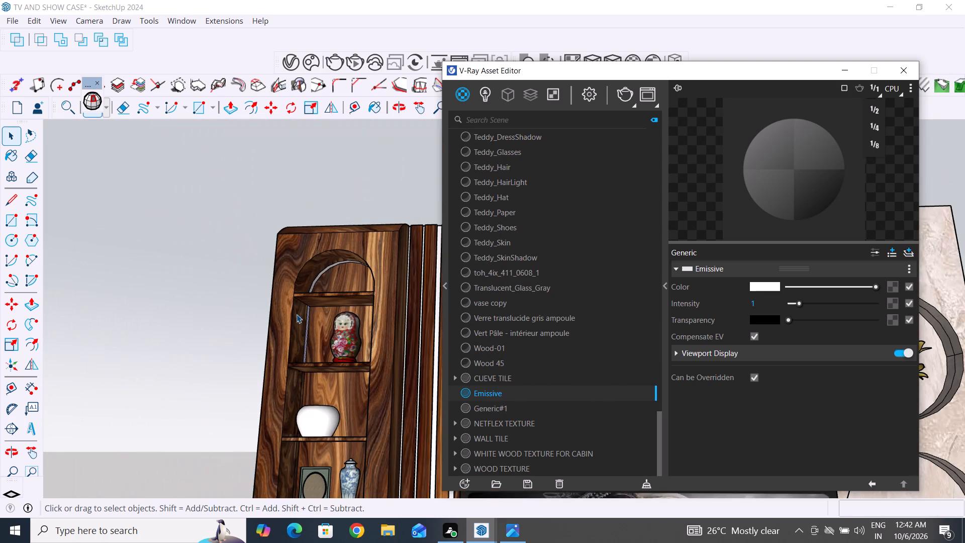
pyautogui.scroll(-6, 305, 353)
pyautogui.moveTo(283, 413); pyautogui.dragTo(387, 512, button='middle')
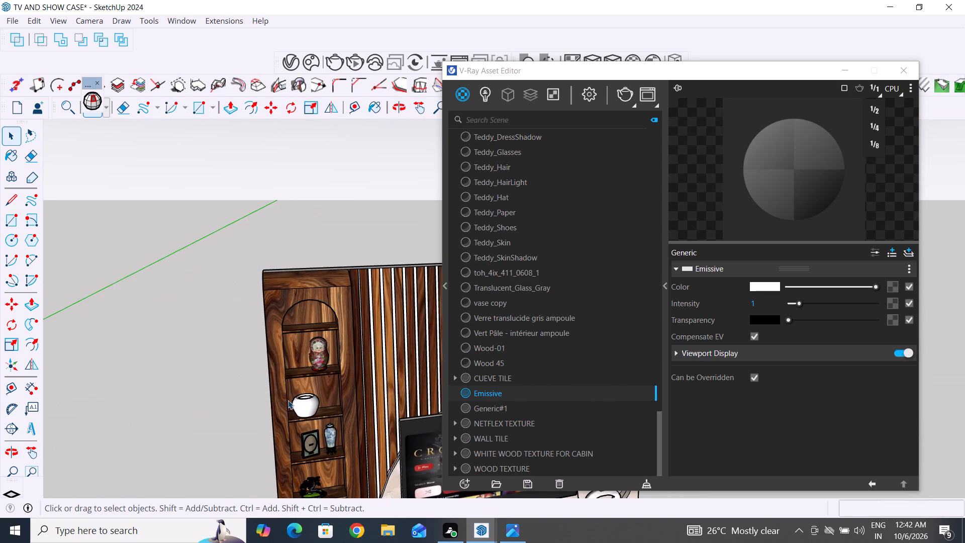
pyautogui.scroll(-5, 292, 258)
pyautogui.moveTo(294, 372); pyautogui.dragTo(351, 455, button='middle')
pyautogui.scroll(9, 339, 433)
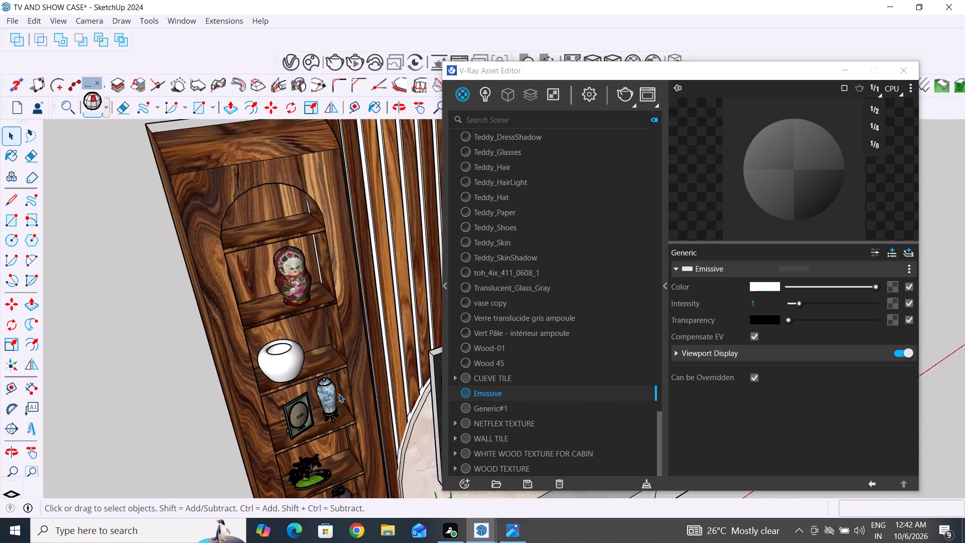
pyautogui.scroll(12, 339, 394)
pyautogui.click(322, 265)
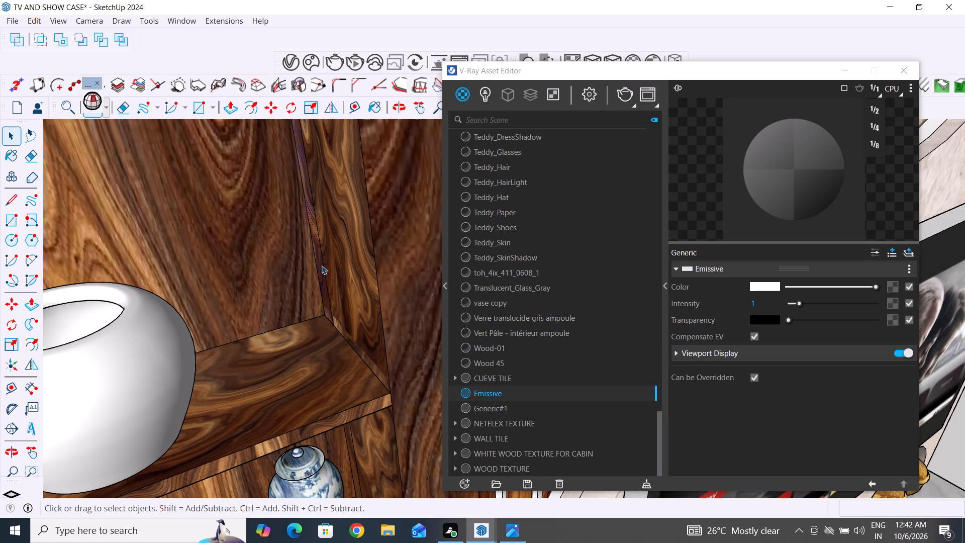
pyautogui.rightClick(523, 393)
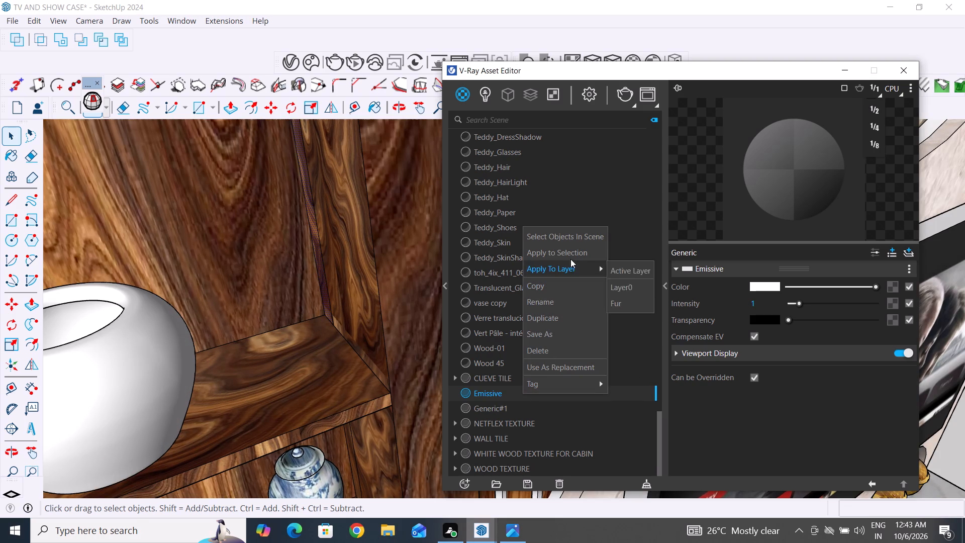
pyautogui.click(571, 256)
# Apply the Emissive material to the narrow vertical strip at the back left of the white pot compartment.
pyautogui.scroll(-12, 359, 321)
pyautogui.moveTo(347, 338); pyautogui.dragTo(335, 342, button='middle')
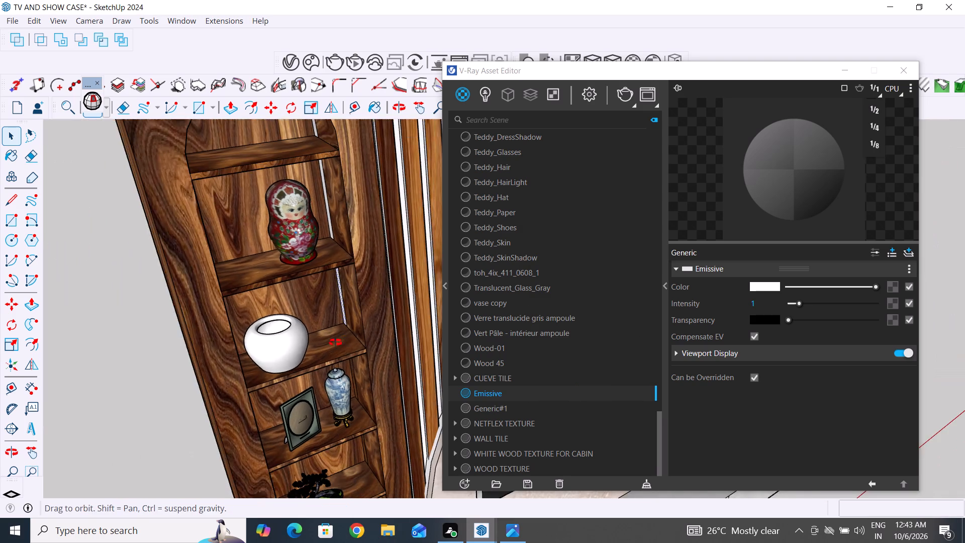
pyautogui.moveTo(335, 342); pyautogui.dragTo(178, 361, button='middle')
pyautogui.scroll(9, 200, 242)
pyautogui.click(197, 225)
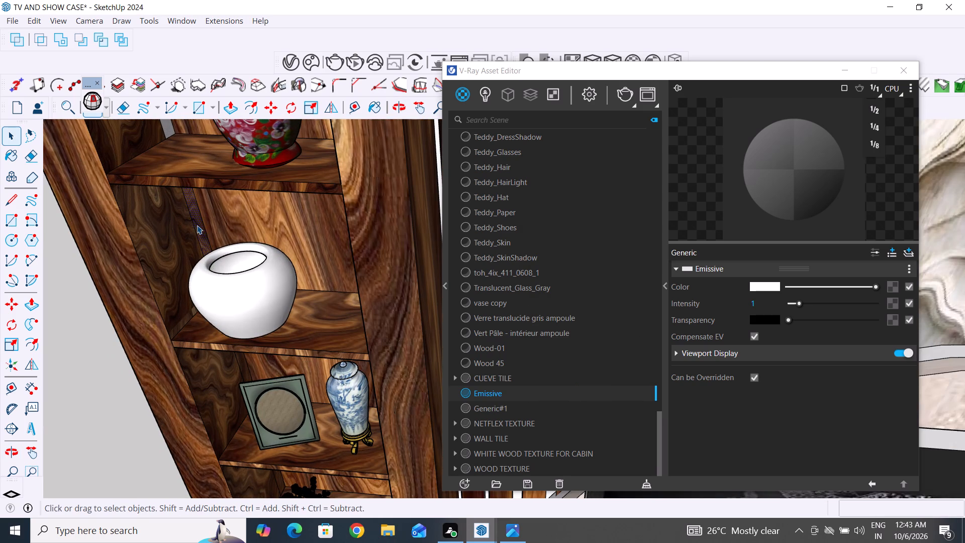
pyautogui.rightClick(528, 396)
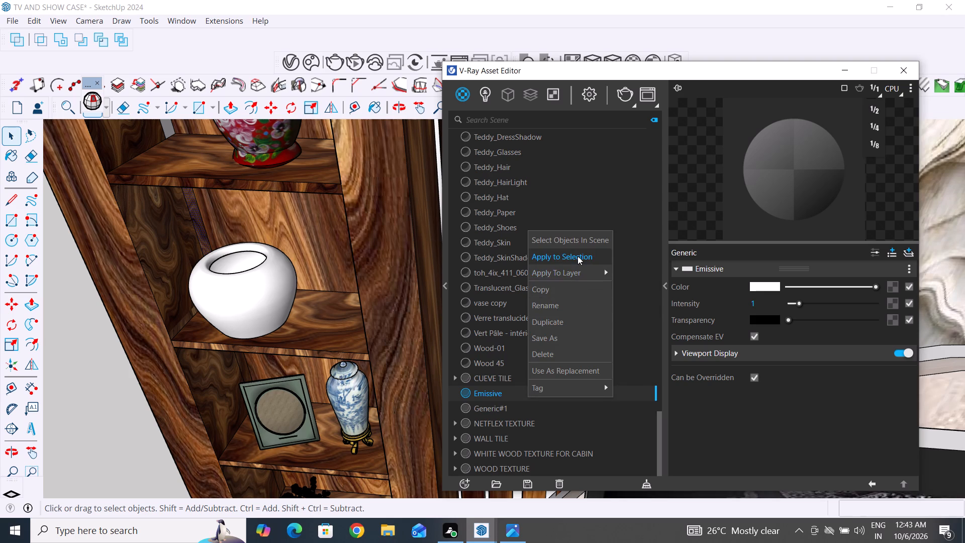
pyautogui.click(577, 256)
pyautogui.scroll(-5, 291, 260)
pyautogui.moveTo(277, 366); pyautogui.dragTo(249, 308, button='middle')
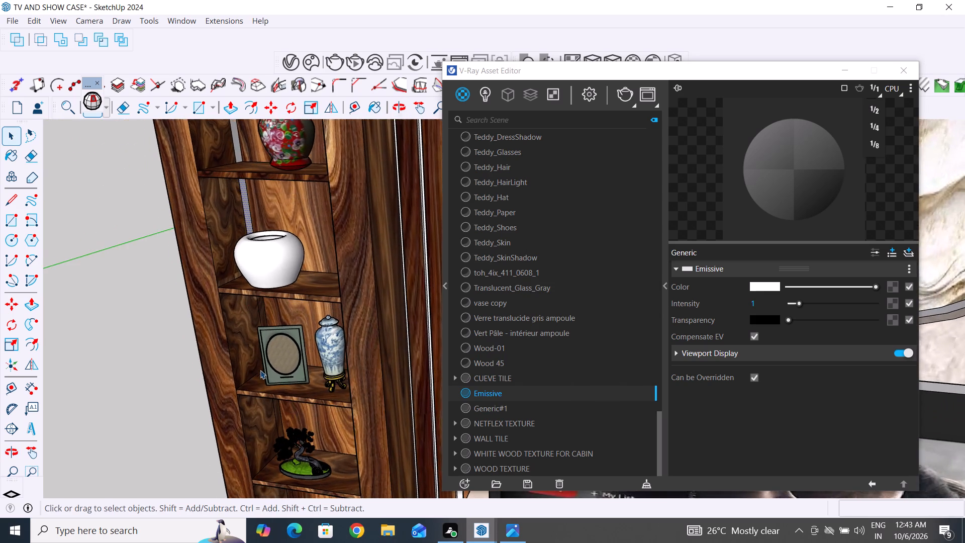
# Apply the Emissive material to the narrow vertical strip at the back left of the photo frame compartment.
pyautogui.scroll(9, 260, 372)
pyautogui.click(266, 240)
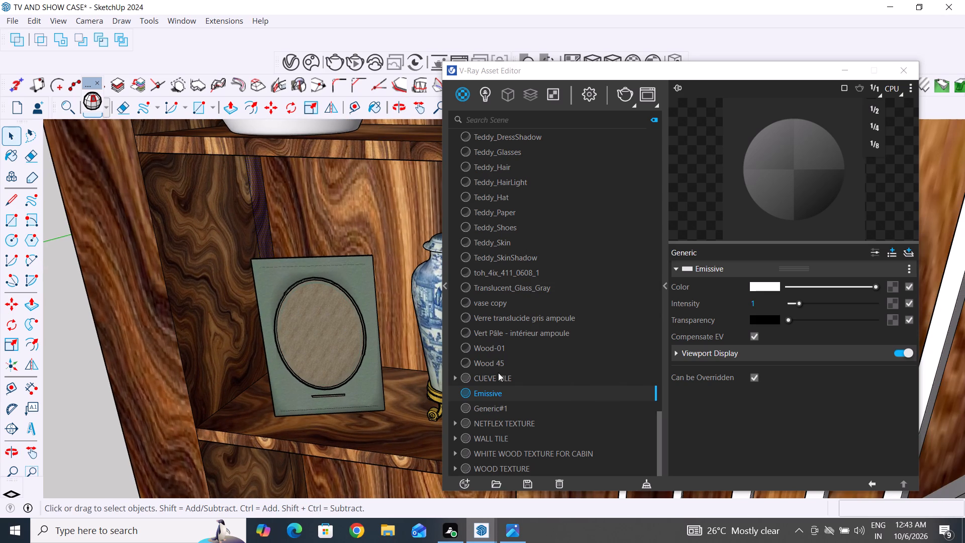
pyautogui.rightClick(508, 396)
pyautogui.click(550, 254)
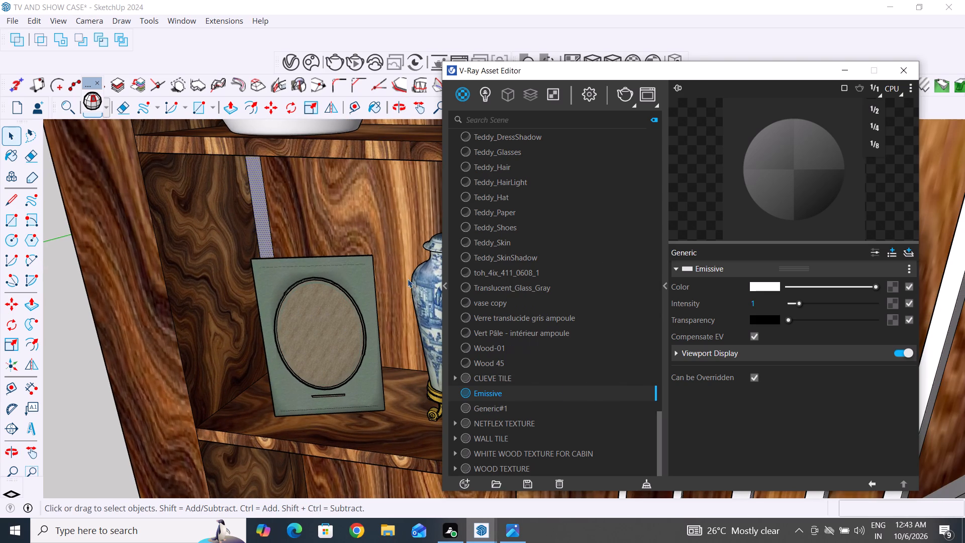
# Apply the Emissive material to the narrow vertical strip at the back right of the compartment with the photo frame and blue-white vase.
pyautogui.scroll(-11, 241, 298)
pyautogui.moveTo(226, 292); pyautogui.dragTo(452, 312, button='middle')
pyautogui.scroll(2, 380, 357)
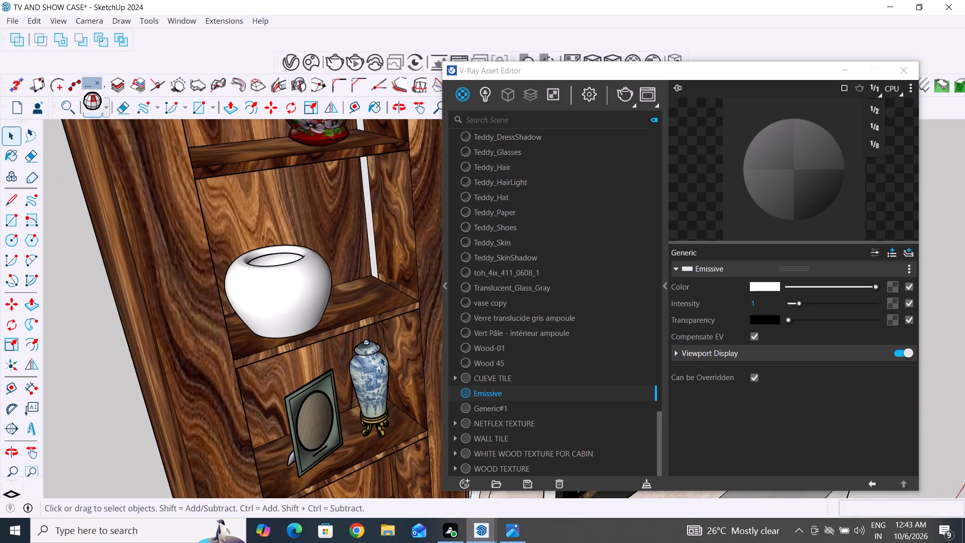
pyautogui.scroll(7, 380, 357)
pyautogui.click(378, 317)
pyautogui.rightClick(517, 395)
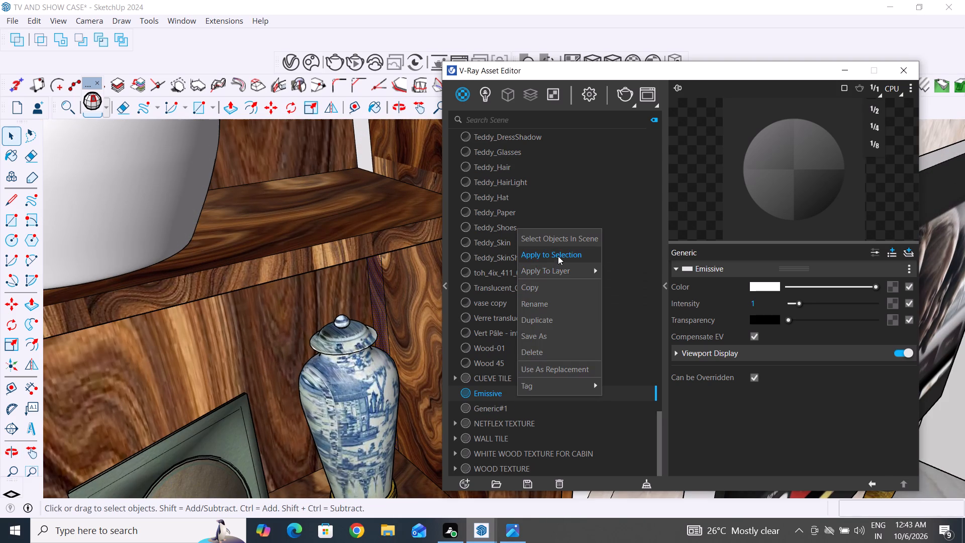
pyautogui.click(558, 254)
# Apply the Emissive material to the narrow vertical strip at the back left of the bonsai compartment.
pyautogui.scroll(-18, 310, 306)
pyautogui.moveTo(316, 415); pyautogui.dragTo(314, 416, button='middle')
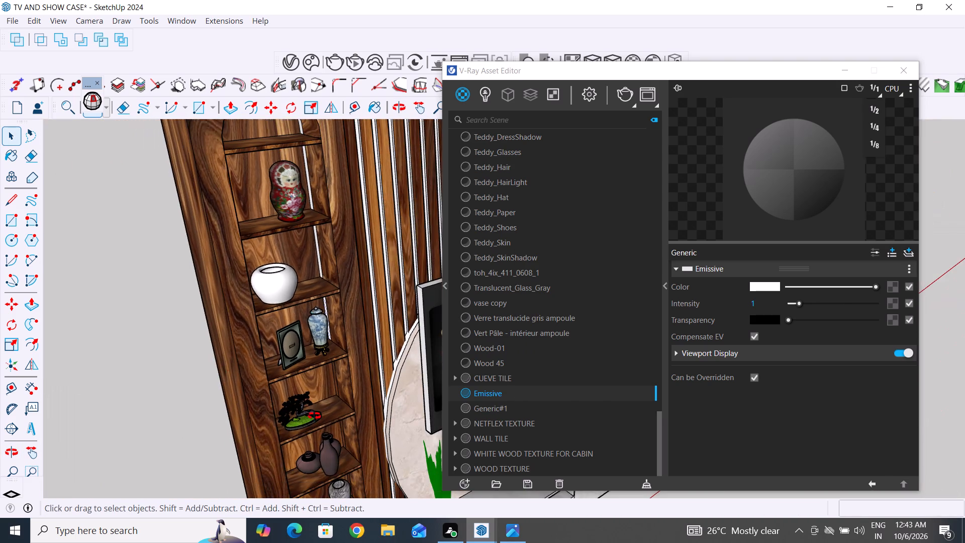
pyautogui.moveTo(314, 416); pyautogui.dragTo(173, 330, button='middle')
pyautogui.scroll(8, 251, 408)
pyautogui.scroll(4, 231, 213)
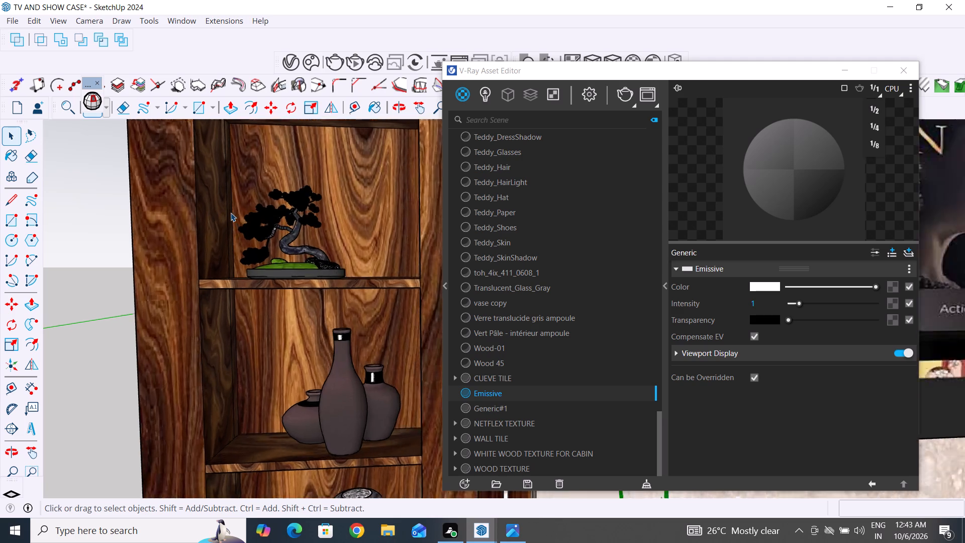
pyautogui.scroll(6, 231, 213)
pyautogui.click(231, 213)
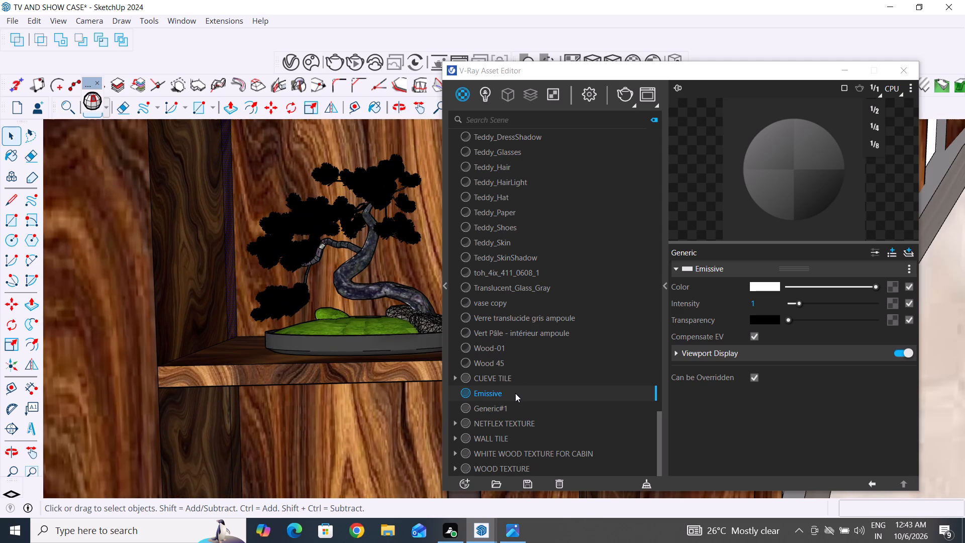
pyautogui.rightClick(515, 393)
pyautogui.click(562, 254)
# Apply the Emissive material to the narrow vertical strip at the back left of the dark bottle vases compartment.
pyautogui.scroll(-4, 273, 284)
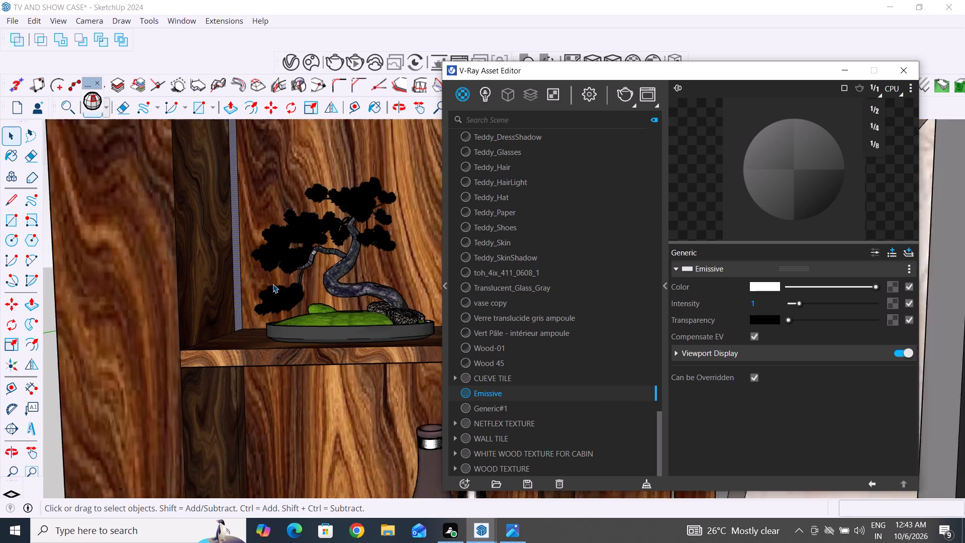
pyautogui.scroll(-7, 273, 284)
pyautogui.scroll(18, 243, 435)
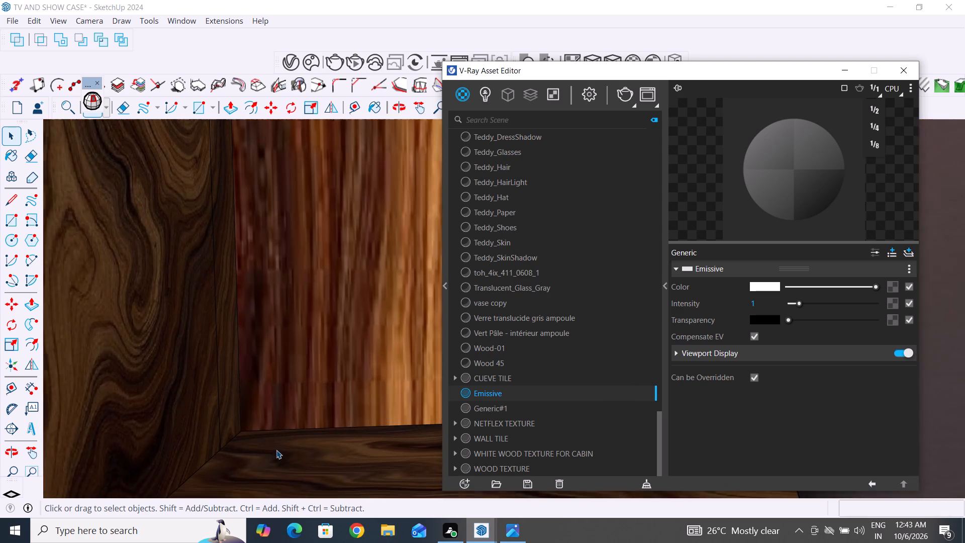
pyautogui.click(234, 413)
pyautogui.rightClick(536, 393)
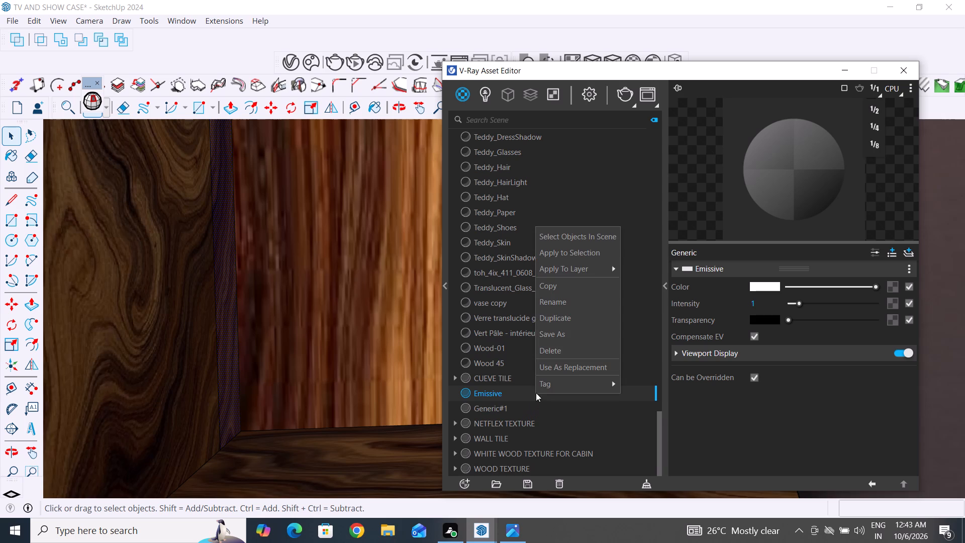
pyautogui.click(597, 252)
# Apply the Emissive material to the narrow vertical strip at the back right of the dark bottle vases compartment.
pyautogui.scroll(-15, 359, 301)
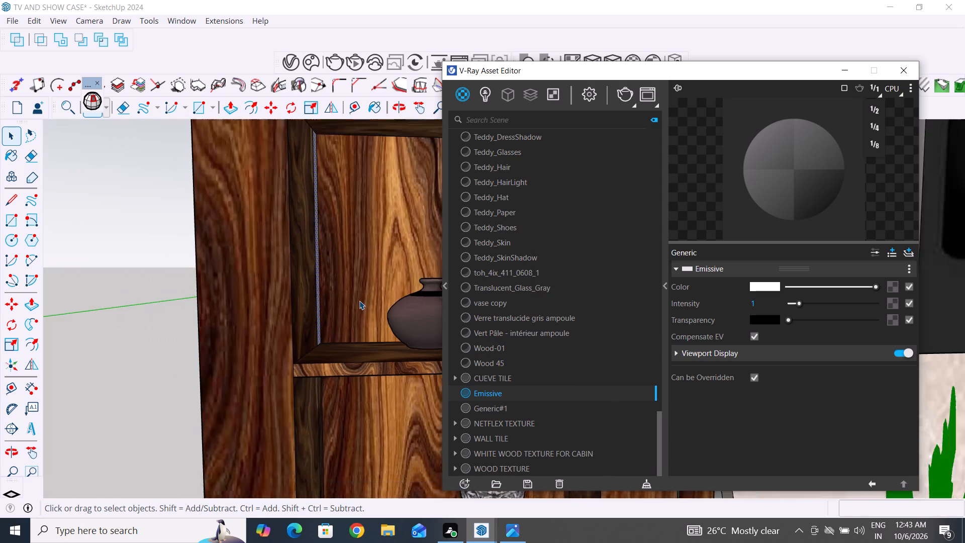
pyautogui.scroll(-2, 359, 301)
pyautogui.moveTo(306, 346); pyautogui.dragTo(431, 409, button='middle')
pyautogui.scroll(-12, 274, 384)
pyautogui.scroll(8, 372, 363)
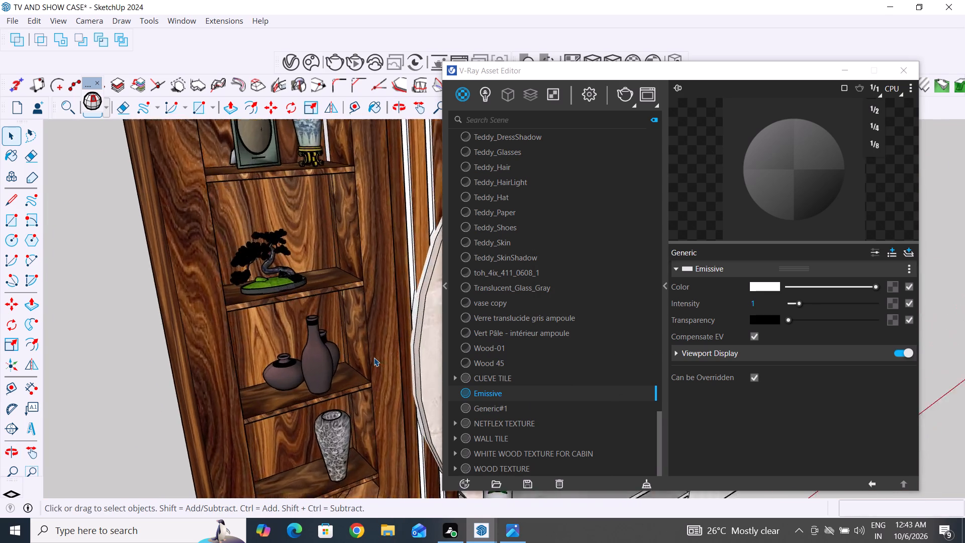
pyautogui.scroll(3, 374, 357)
pyautogui.scroll(8, 333, 343)
pyautogui.moveTo(331, 339); pyautogui.dragTo(374, 371, button='middle')
pyautogui.click(347, 357)
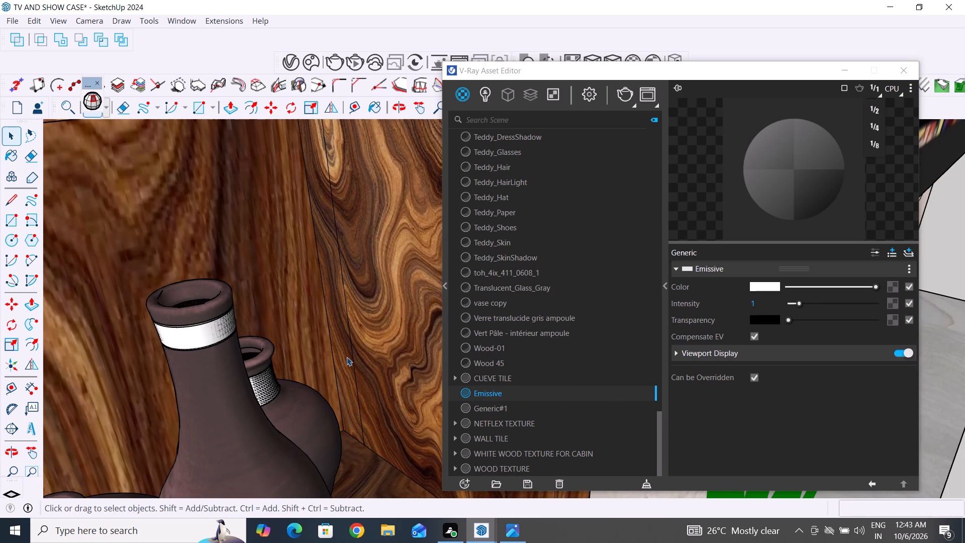
pyautogui.rightClick(533, 398)
pyautogui.click(577, 256)
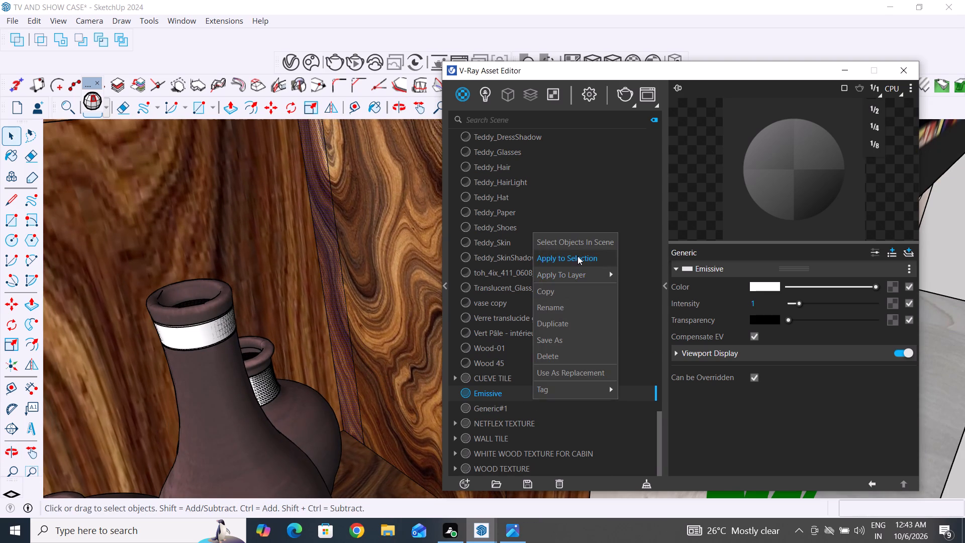
# Apply the Emissive material to the narrow vertical strip at the back right of the bonsai compartment.
pyautogui.scroll(-17, 350, 379)
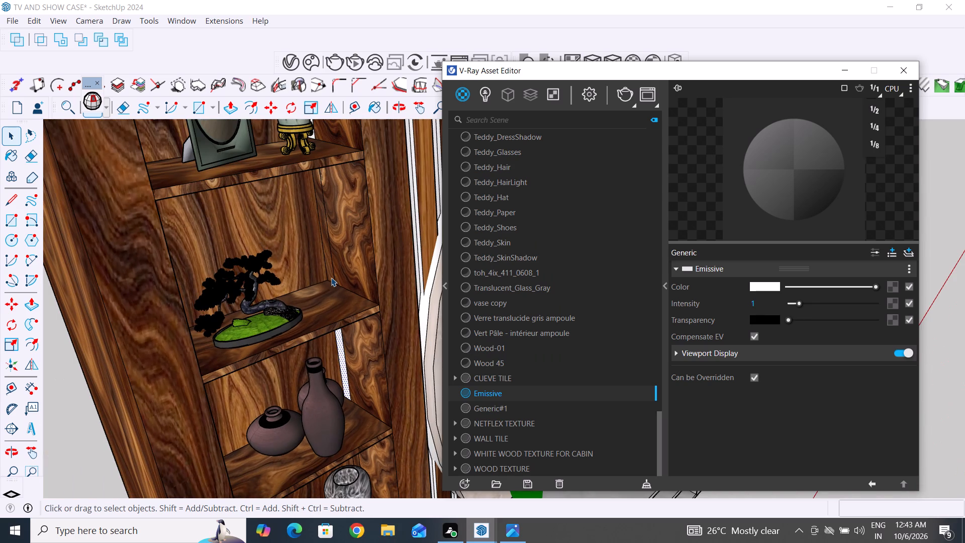
pyautogui.click(331, 276)
pyautogui.rightClick(523, 392)
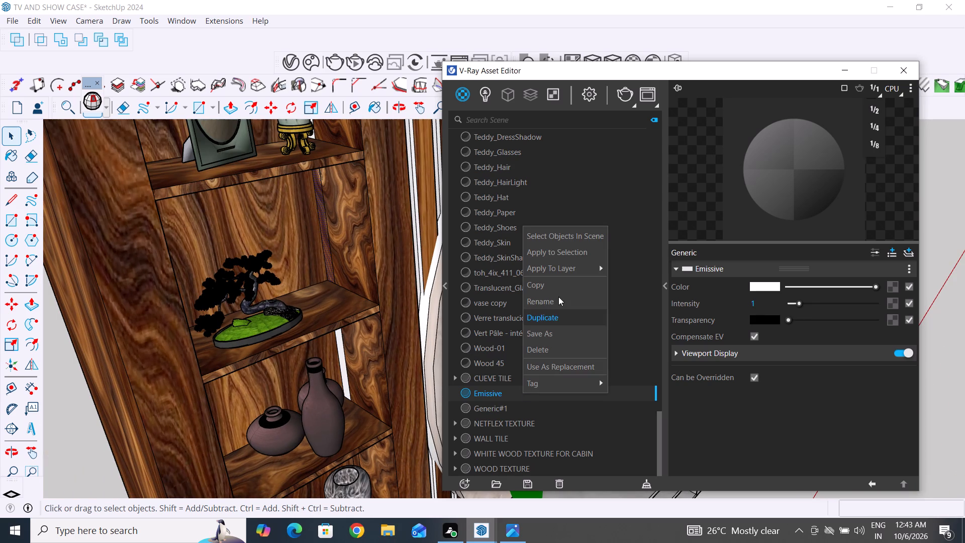
pyautogui.click(566, 253)
# Apply the Emissive material to the narrow vertical strip at the back left of the rose-patterned vase compartment.
pyautogui.scroll(-11, 298, 283)
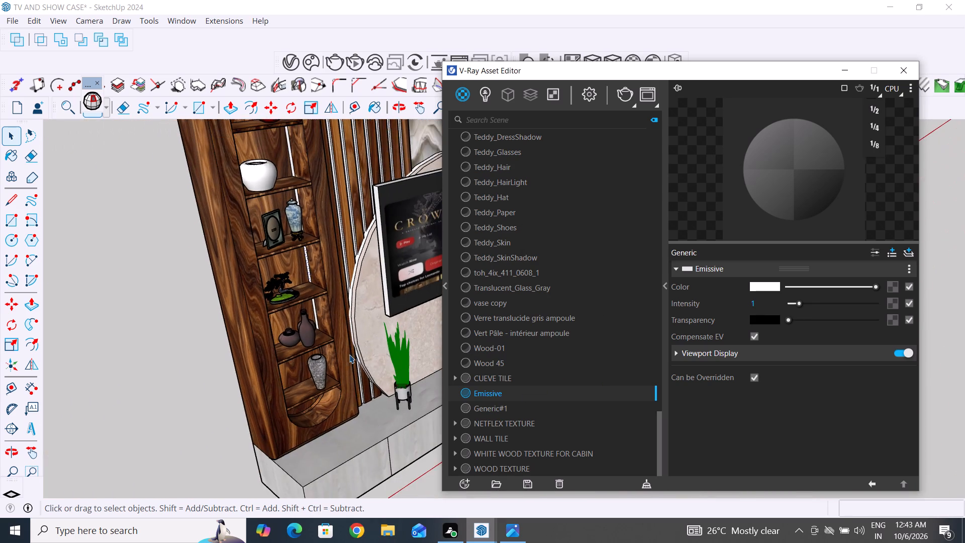
pyautogui.moveTo(341, 367); pyautogui.dragTo(169, 323, button='middle')
pyautogui.scroll(7, 287, 352)
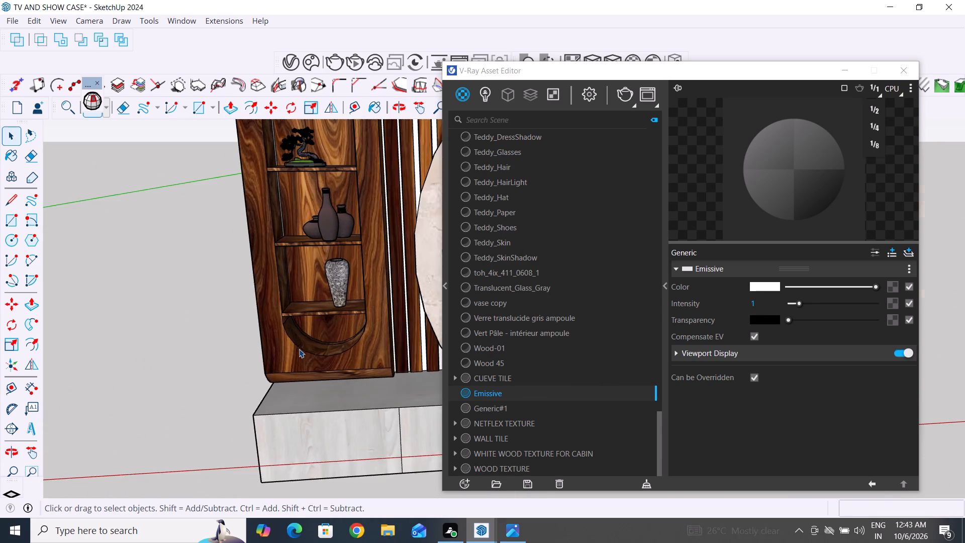
pyautogui.scroll(6, 299, 349)
pyautogui.scroll(11, 260, 242)
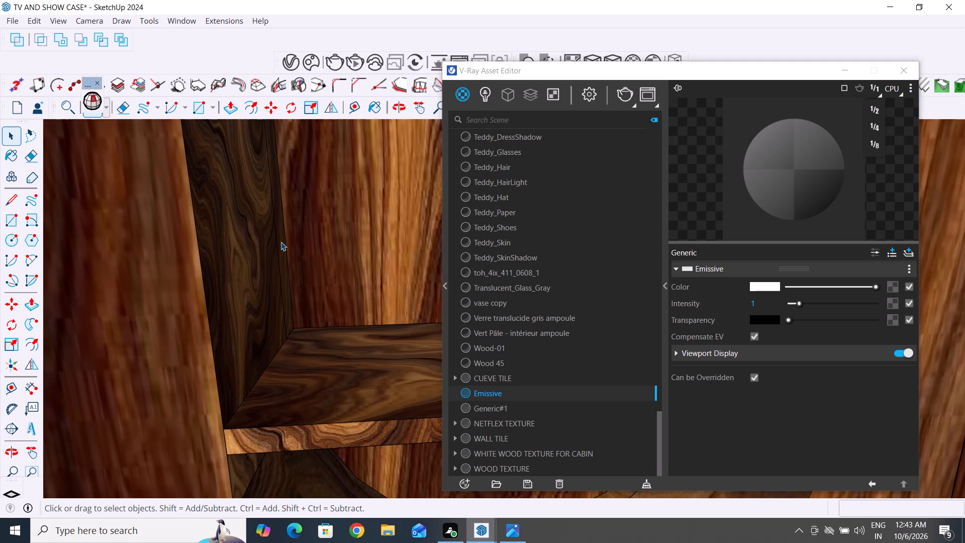
pyautogui.click(281, 242)
pyautogui.rightClick(532, 394)
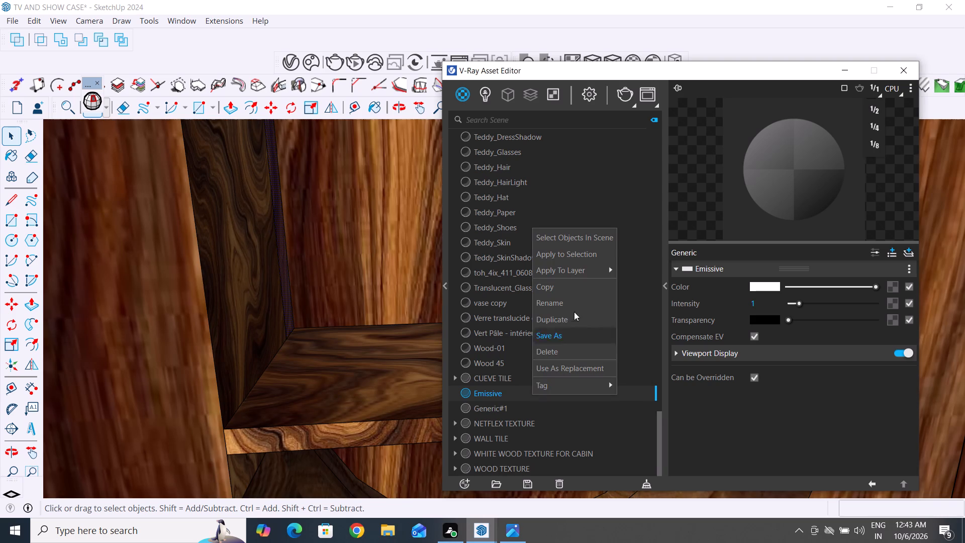
pyautogui.click(590, 255)
# Apply the Emissive material to the short strip at the back left just beneath the lowest shelf.
pyautogui.scroll(-8, 359, 385)
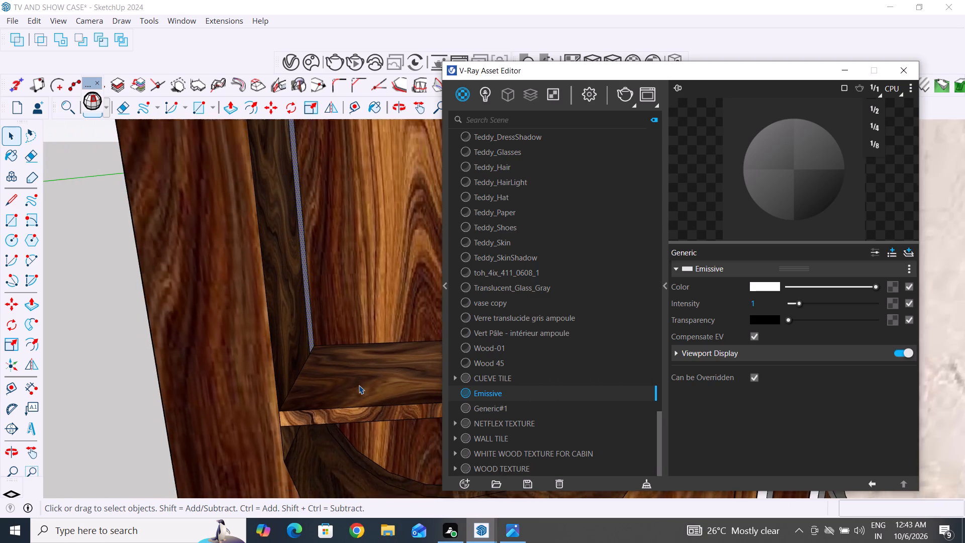
pyautogui.scroll(-8, 359, 385)
pyautogui.moveTo(380, 473); pyautogui.dragTo(336, 423, button='middle')
pyautogui.scroll(5, 343, 403)
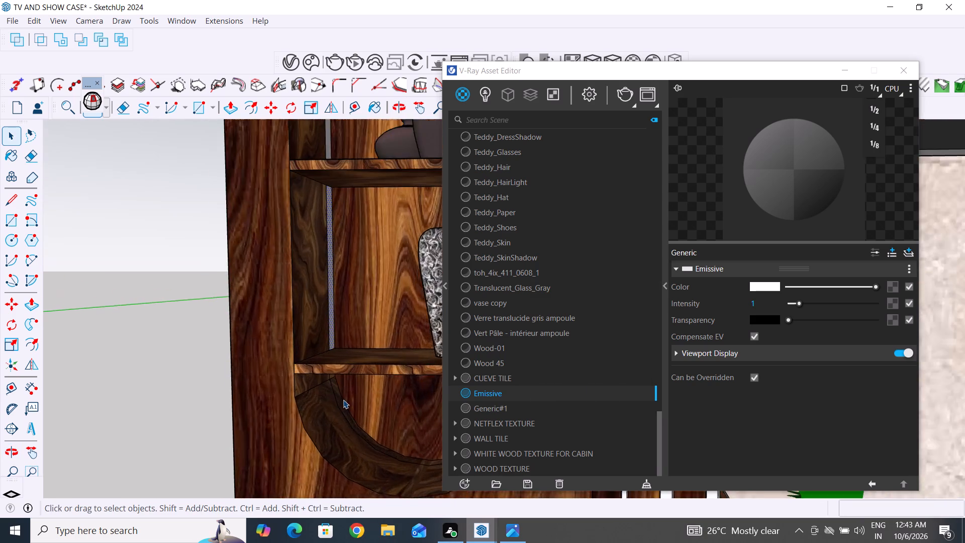
pyautogui.scroll(8, 343, 400)
pyautogui.click(320, 340)
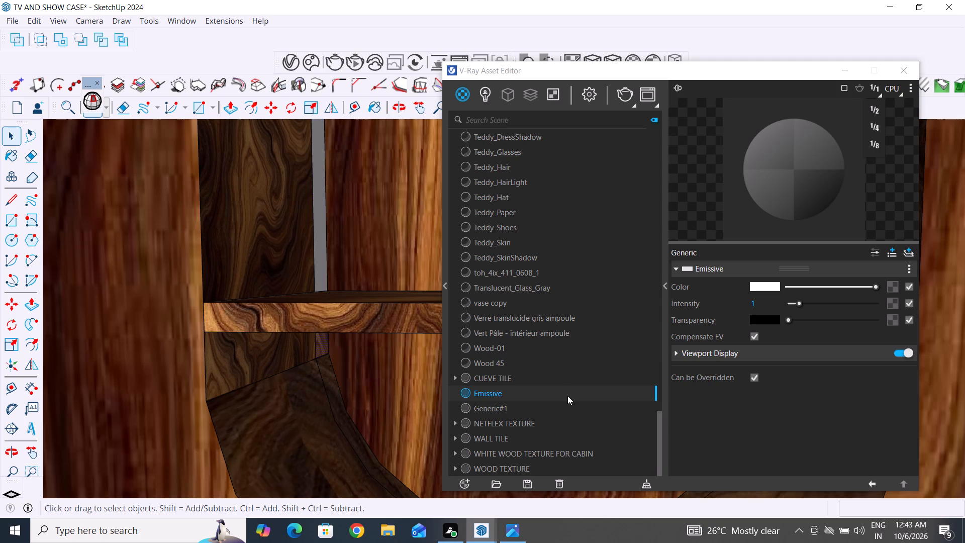
pyautogui.rightClick(566, 393)
pyautogui.click(609, 252)
# Apply the Emissive material to the curved strip along the back of the showcase's rounded bottom.
pyautogui.scroll(-2, 328, 240)
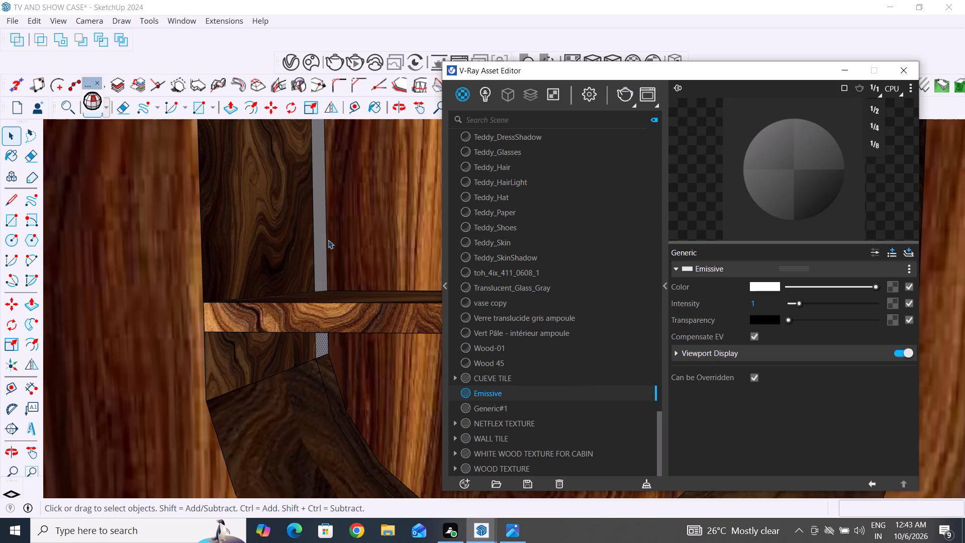
pyautogui.scroll(-14, 328, 240)
pyautogui.scroll(6, 352, 338)
pyautogui.moveTo(358, 356); pyautogui.dragTo(341, 425, button='middle')
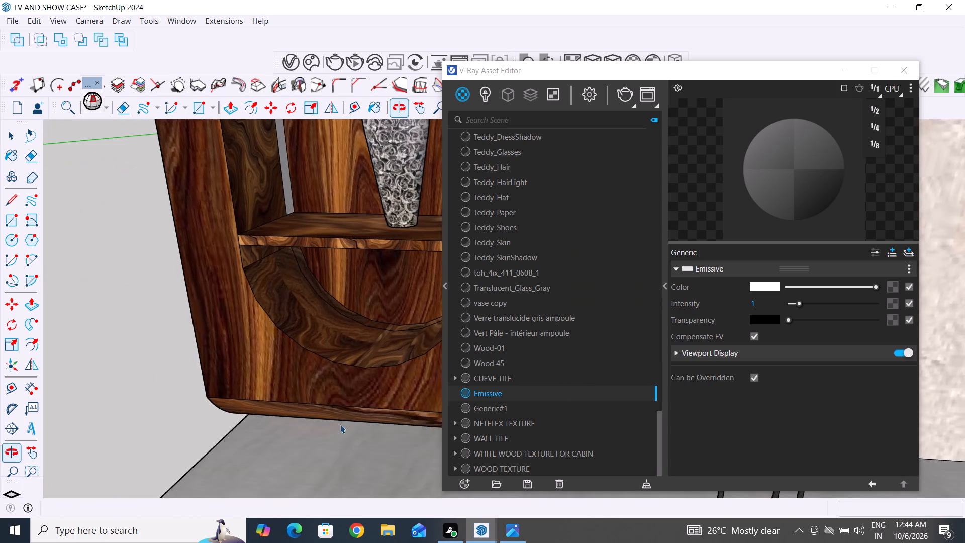
pyautogui.scroll(6, 362, 326)
pyautogui.click(362, 320)
pyautogui.rightClick(512, 398)
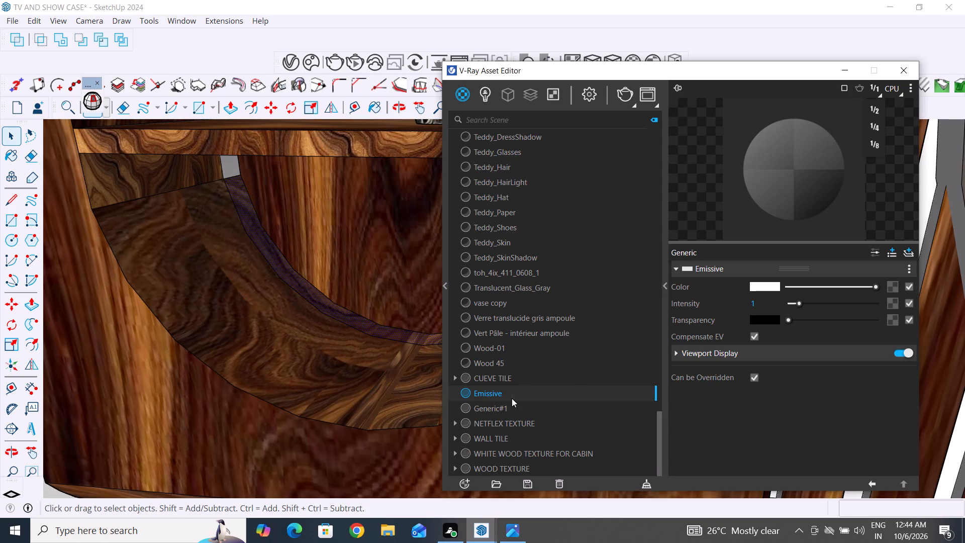
pyautogui.click(562, 254)
# Apply the Emissive material to the short strip at the back right just beneath the lowest shelf.
pyautogui.scroll(-8, 287, 331)
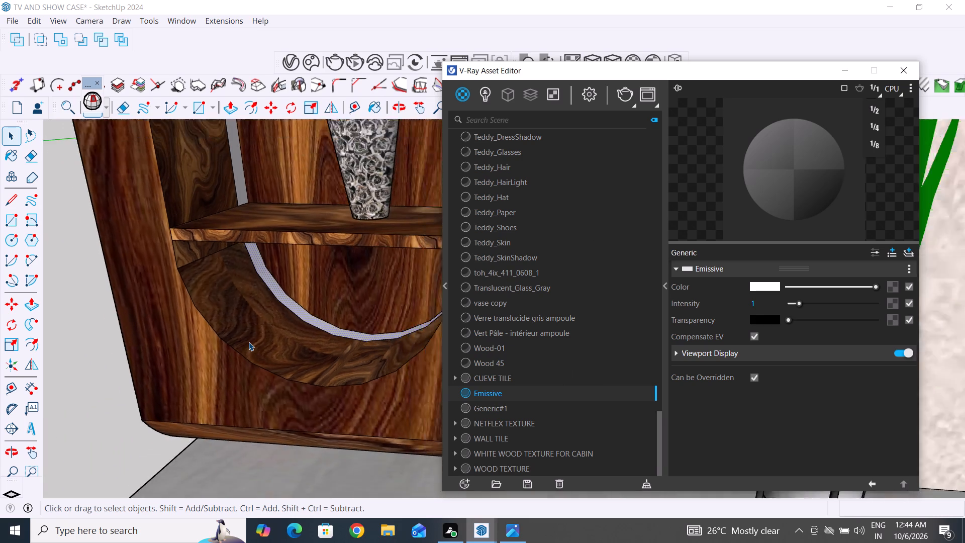
pyautogui.scroll(-2, 249, 342)
pyautogui.moveTo(250, 343); pyautogui.dragTo(463, 376, button='middle')
pyautogui.scroll(-6, 193, 262)
pyautogui.scroll(4, 367, 288)
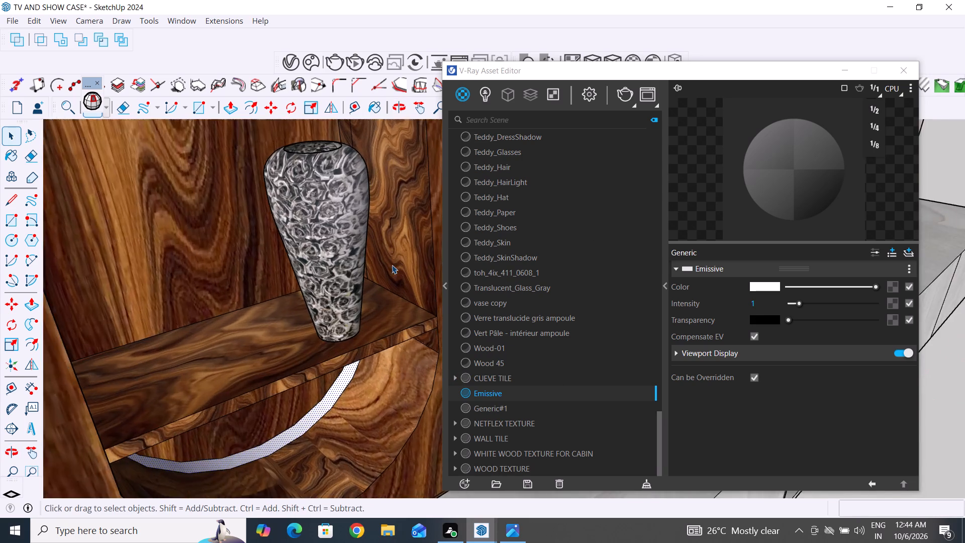
pyautogui.scroll(4, 392, 265)
pyautogui.moveTo(385, 264); pyautogui.dragTo(343, 204, button='middle')
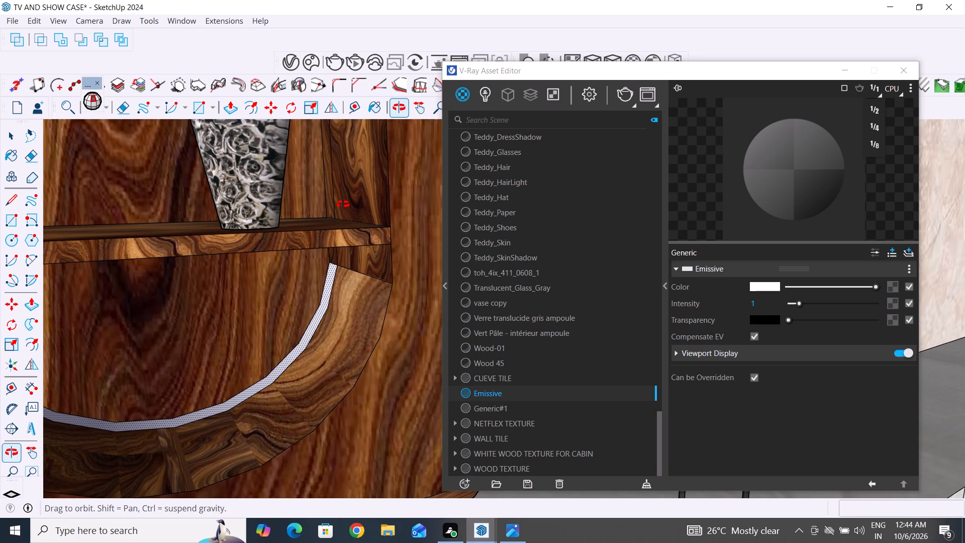
pyautogui.click(333, 257)
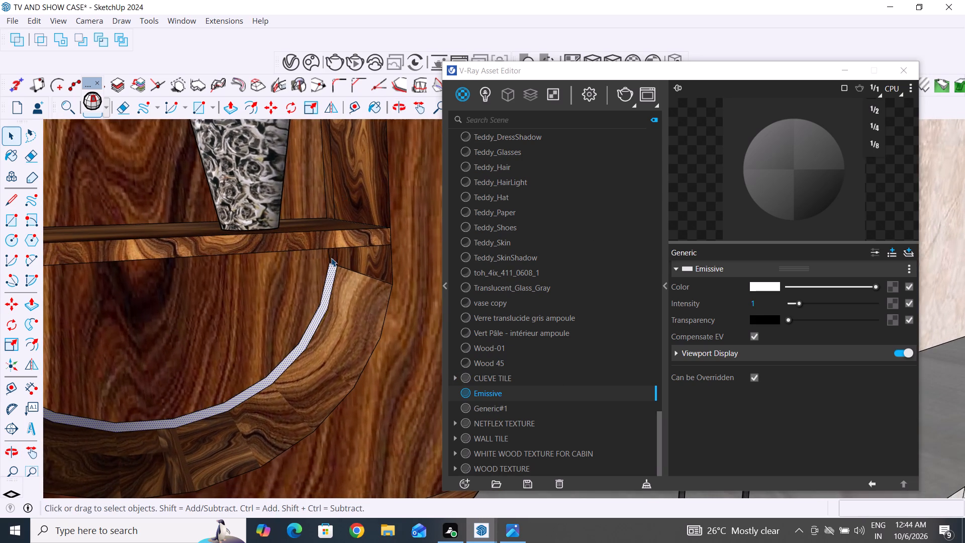
pyautogui.rightClick(499, 390)
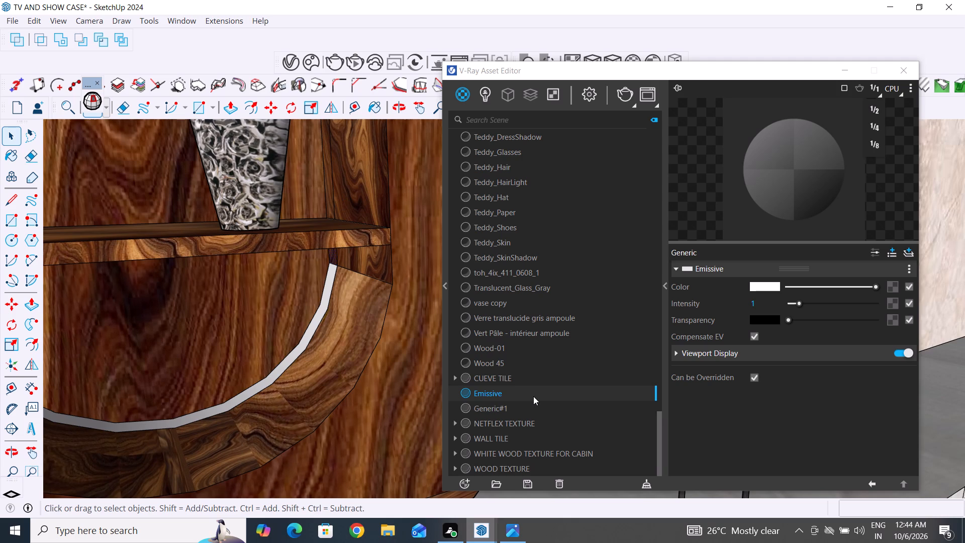
pyautogui.rightClick(533, 396)
pyautogui.rightClick(533, 396)
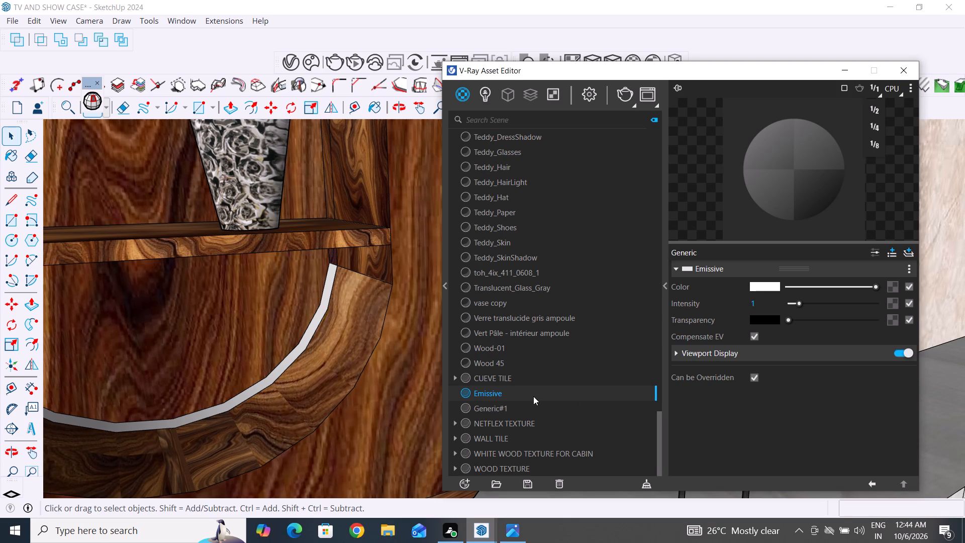
pyautogui.rightClick(507, 399)
pyautogui.rightClick(508, 395)
pyautogui.rightClick(546, 392)
pyautogui.click(525, 393)
pyautogui.rightClick(524, 393)
pyautogui.rightClick(524, 393)
pyautogui.scroll(-3, 555, 402)
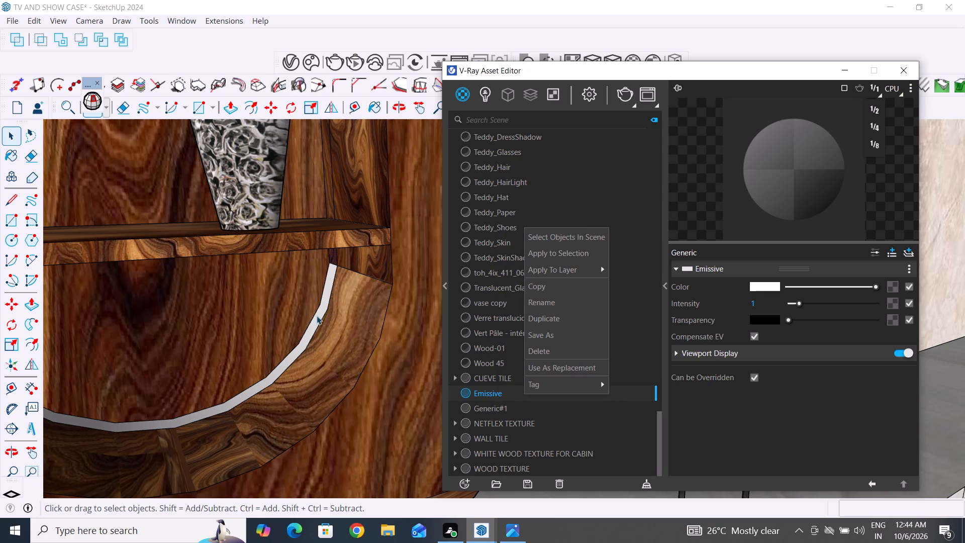
pyautogui.click(573, 253)
# Apply the Emissive material to the narrow vertical strip at the back right of the rose-patterned vase compartment.
pyautogui.scroll(-5, 573, 253)
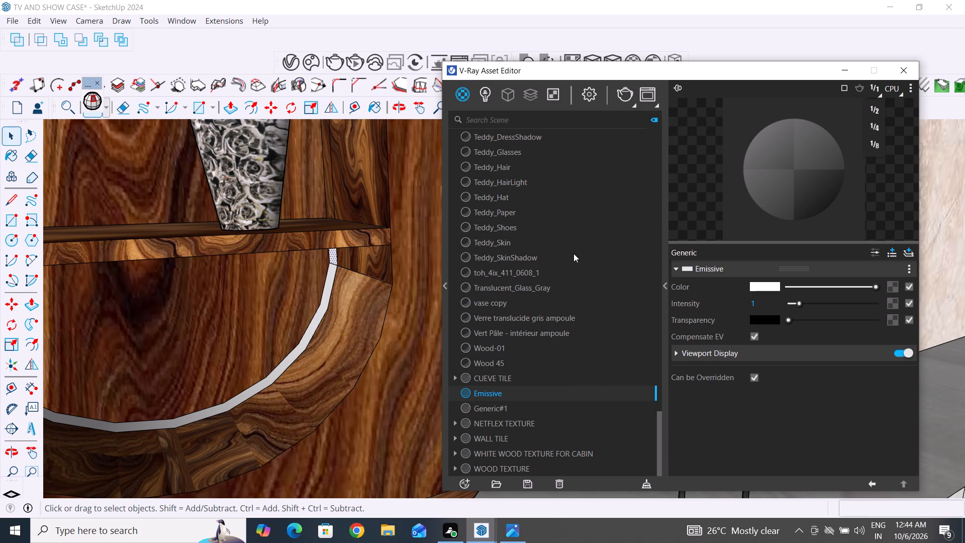
pyautogui.scroll(-14, 381, 344)
pyautogui.scroll(3, 362, 261)
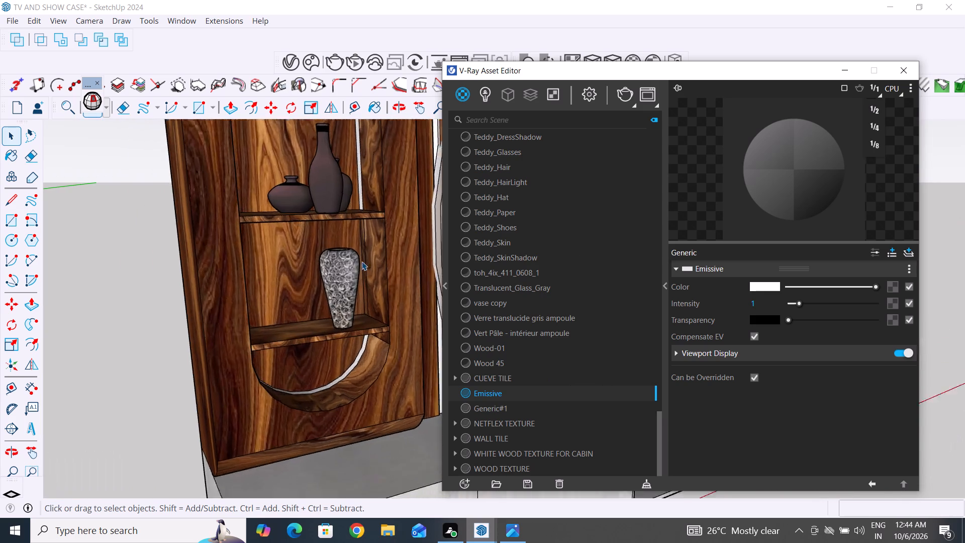
pyautogui.scroll(11, 362, 261)
pyautogui.click(365, 251)
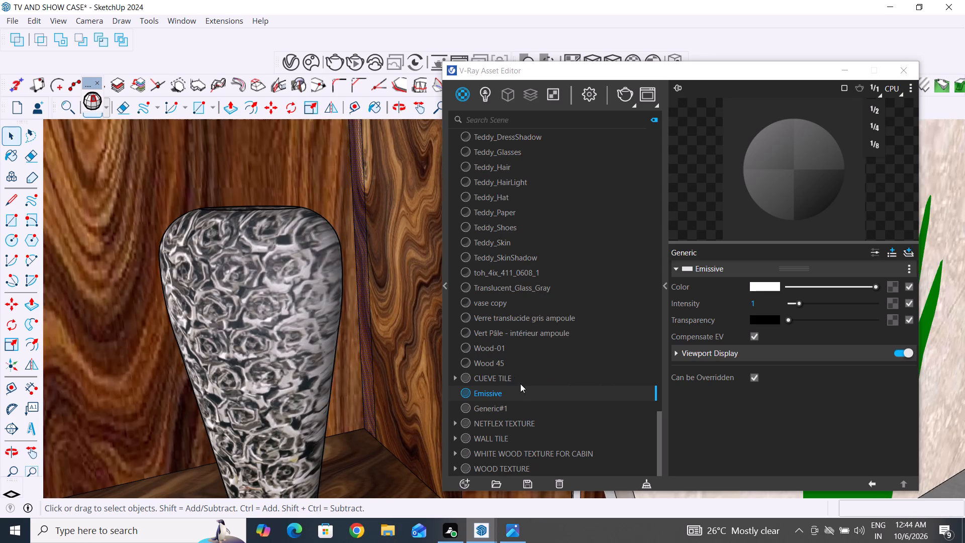
pyautogui.rightClick(523, 396)
pyautogui.click(564, 253)
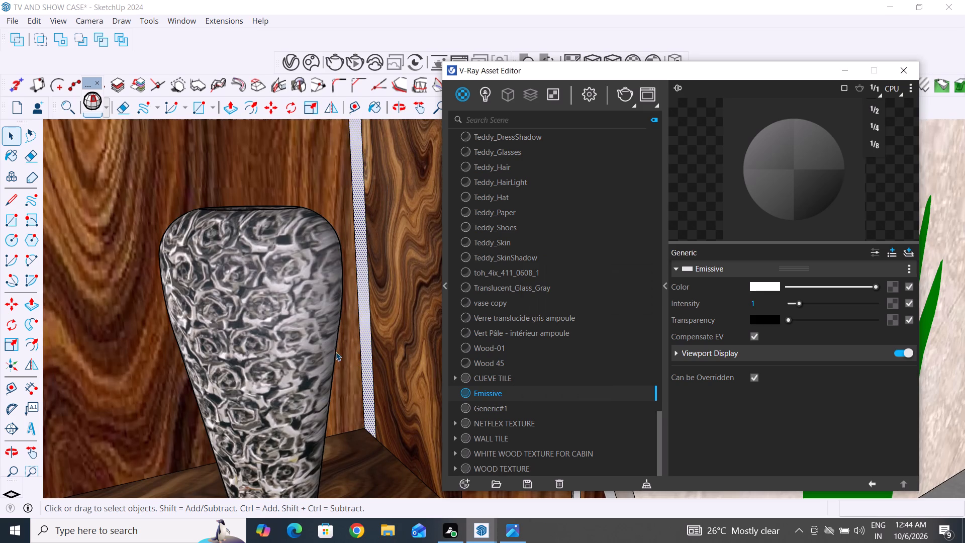
# Set the Emissive material's intensity to 3.7.
pyautogui.scroll(-20, 333, 371)
pyautogui.scroll(-7, 333, 371)
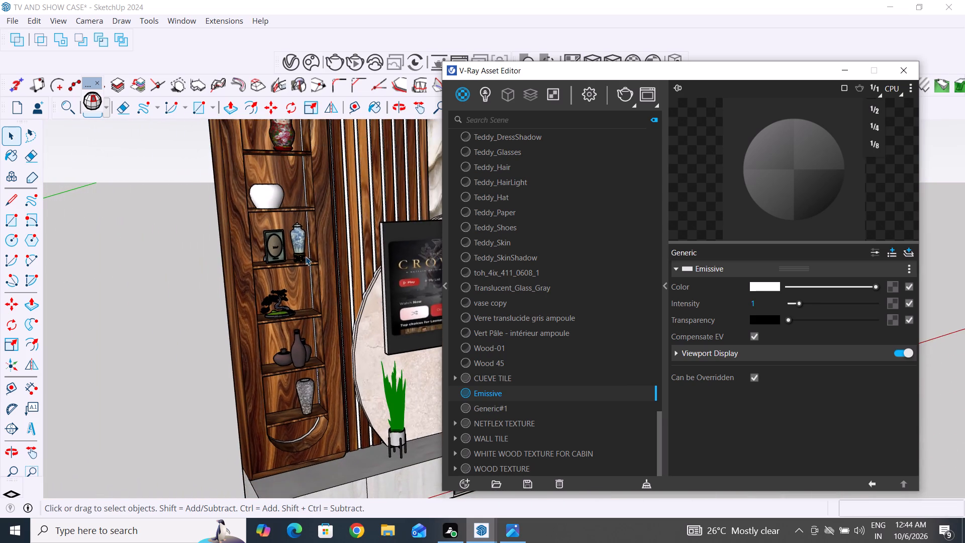
pyautogui.scroll(-5, 306, 254)
pyautogui.moveTo(309, 276); pyautogui.dragTo(182, 301, button='middle')
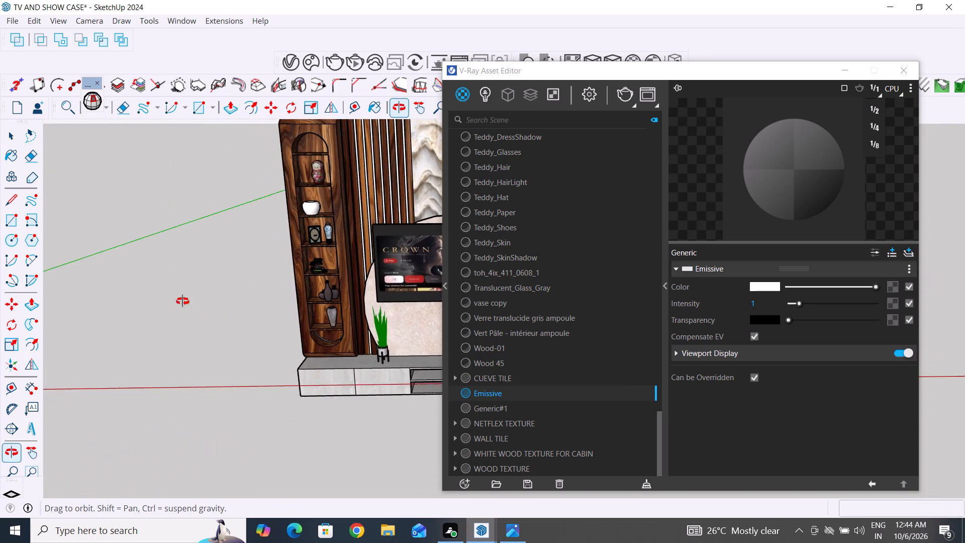
pyautogui.moveTo(182, 301); pyautogui.dragTo(263, 307, button='middle')
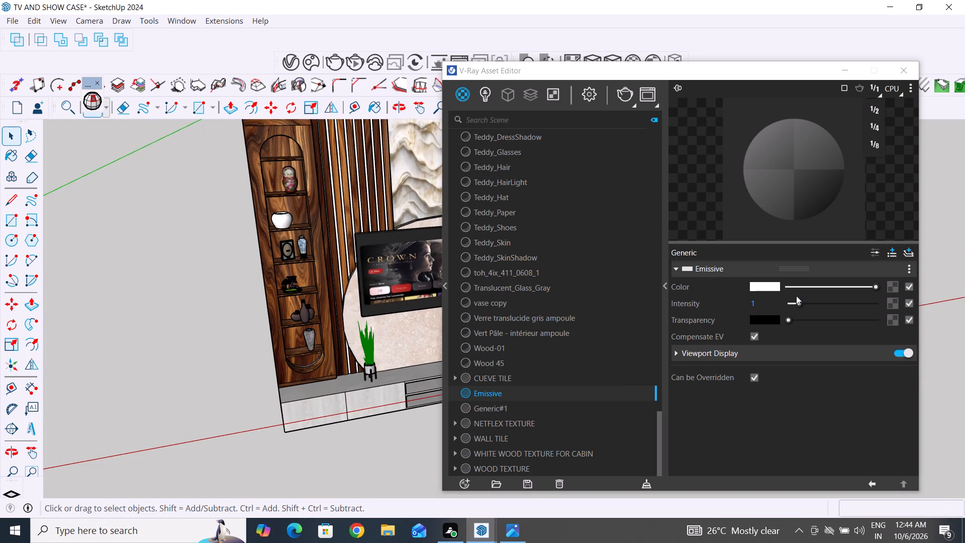
pyautogui.moveTo(799, 303); pyautogui.dragTo(822, 305)
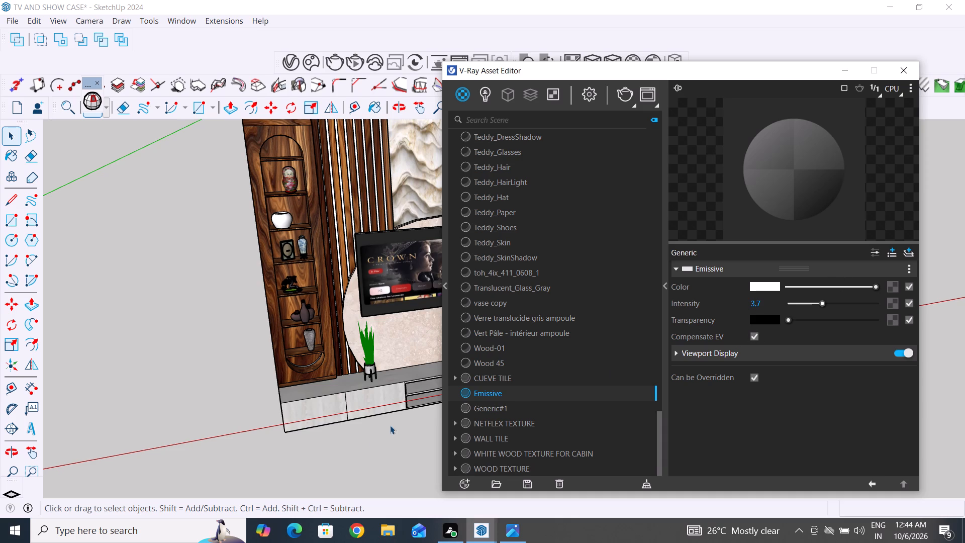
pyautogui.click(367, 448)
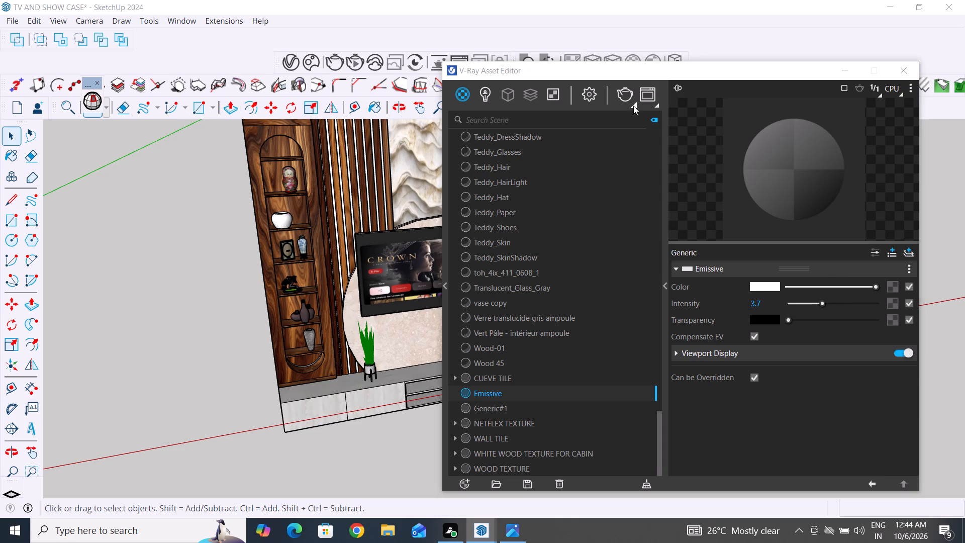
# Start an interactive V-Ray render of the wall unit.
pyautogui.click(633, 106)
pyautogui.click(625, 128)
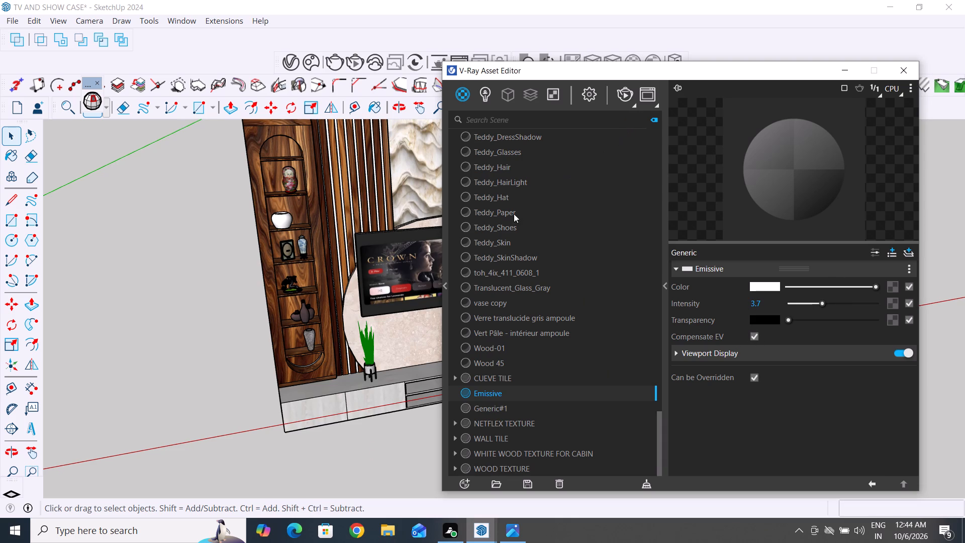
pyautogui.scroll(-2, 343, 412)
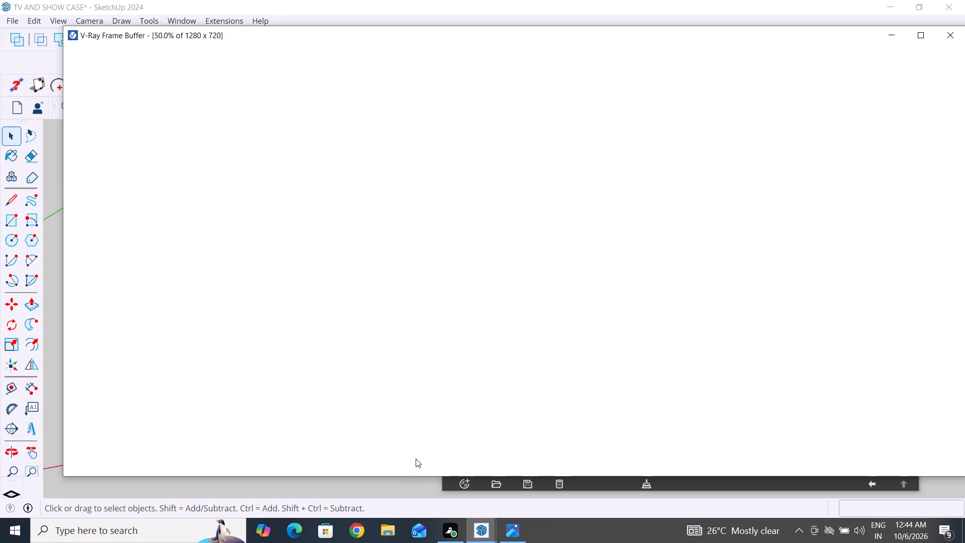
# Examine the glowing strips of the showcase and slatted panel in the developing render.
pyautogui.scroll(4, 417, 237)
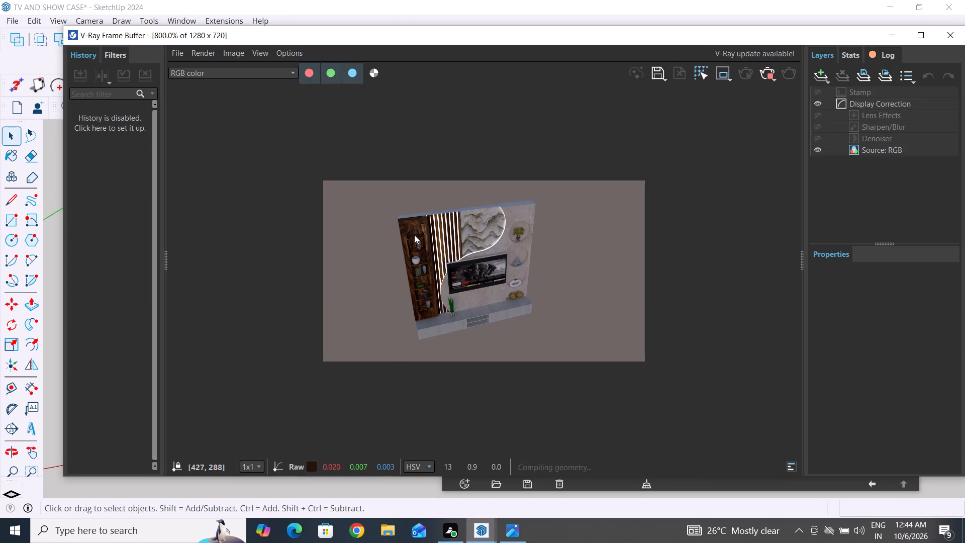
pyautogui.scroll(7, 414, 235)
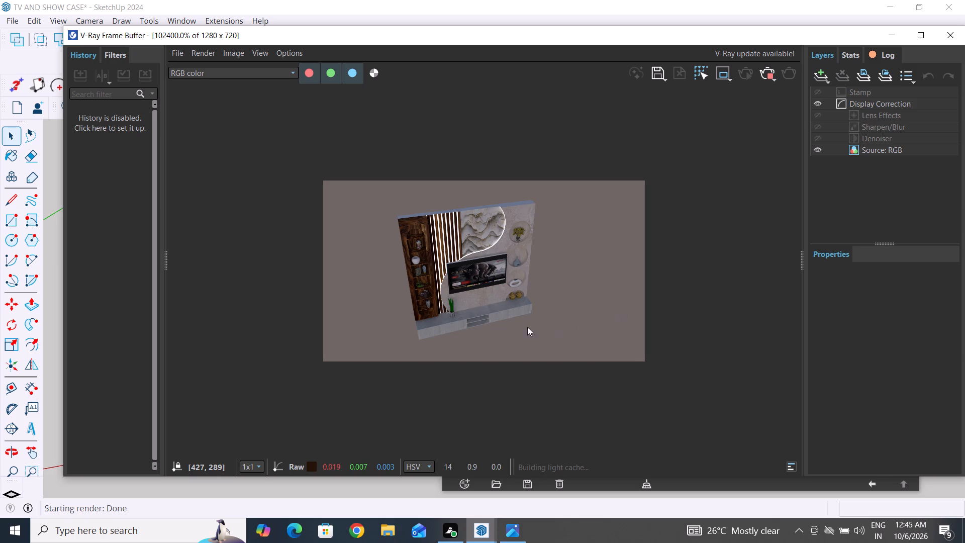
pyautogui.scroll(2, 497, 317)
pyautogui.scroll(-2, 497, 317)
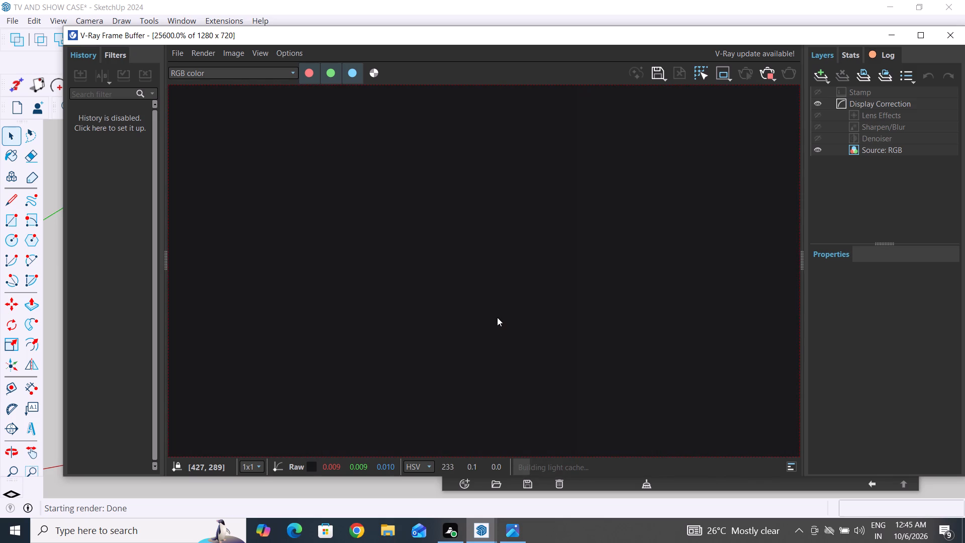
pyautogui.scroll(-13, 497, 317)
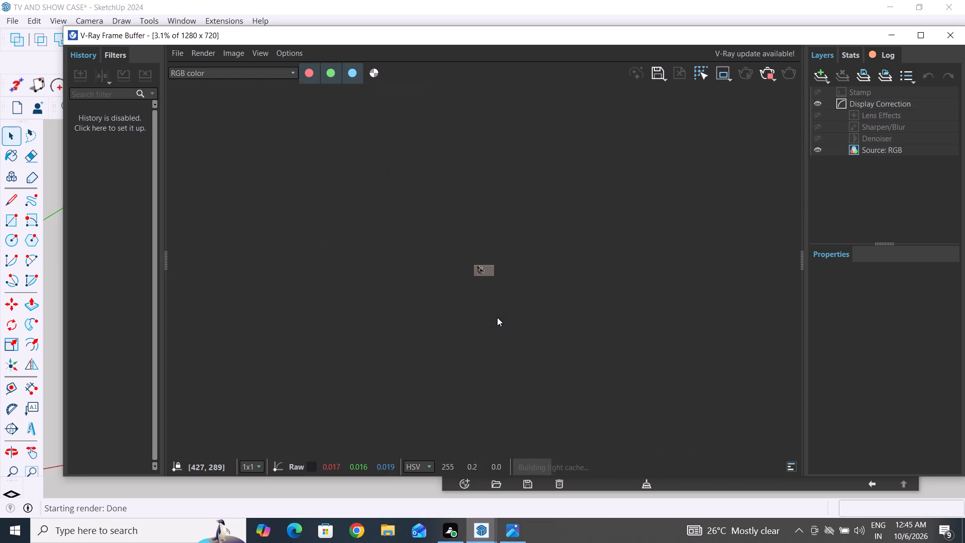
pyautogui.scroll(4, 470, 257)
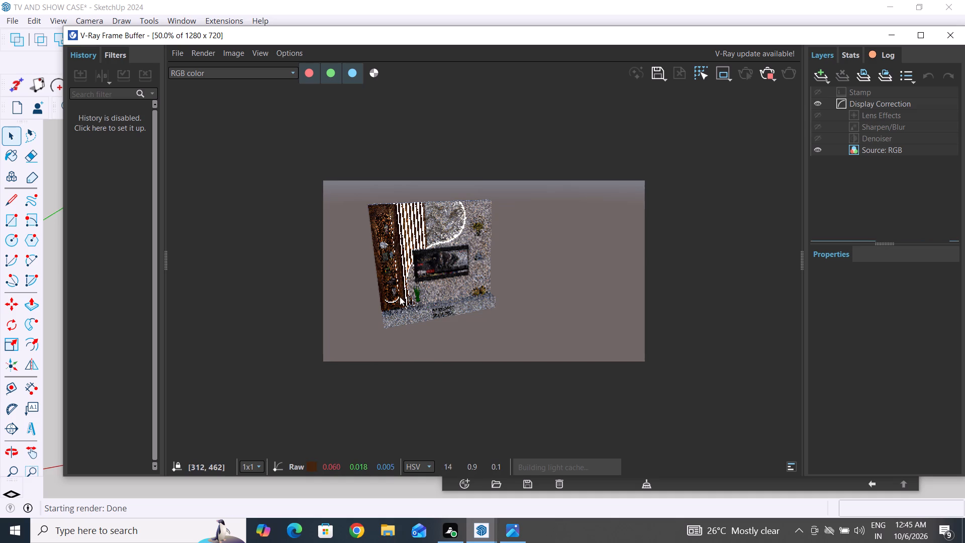
pyautogui.scroll(1, 400, 297)
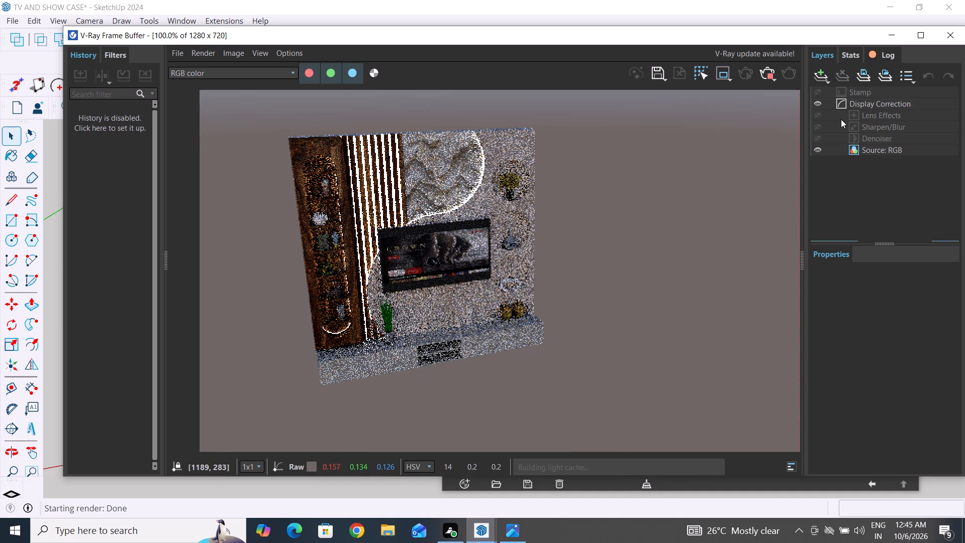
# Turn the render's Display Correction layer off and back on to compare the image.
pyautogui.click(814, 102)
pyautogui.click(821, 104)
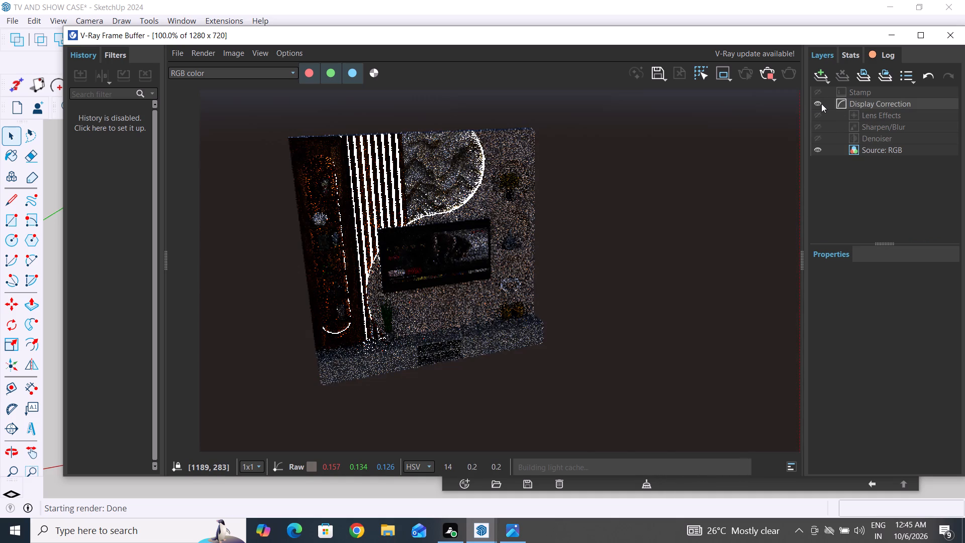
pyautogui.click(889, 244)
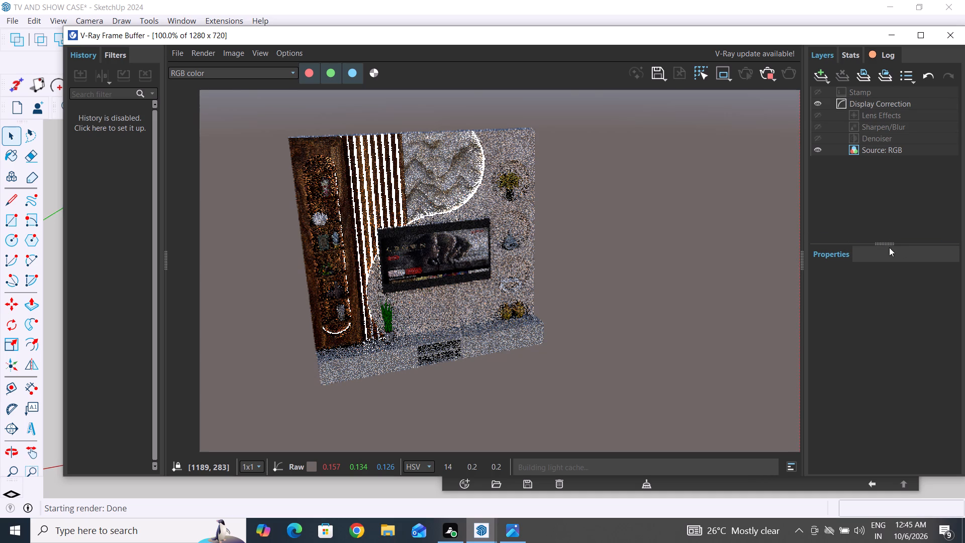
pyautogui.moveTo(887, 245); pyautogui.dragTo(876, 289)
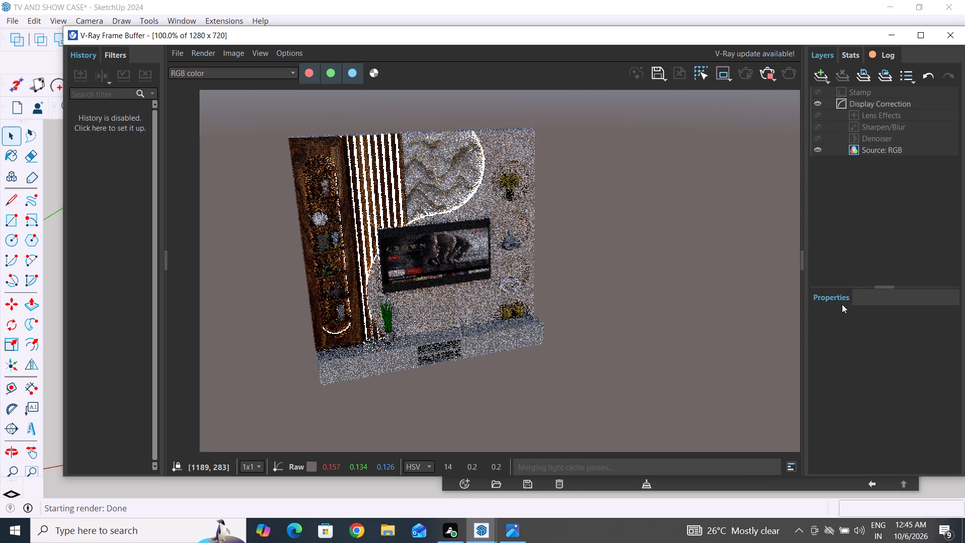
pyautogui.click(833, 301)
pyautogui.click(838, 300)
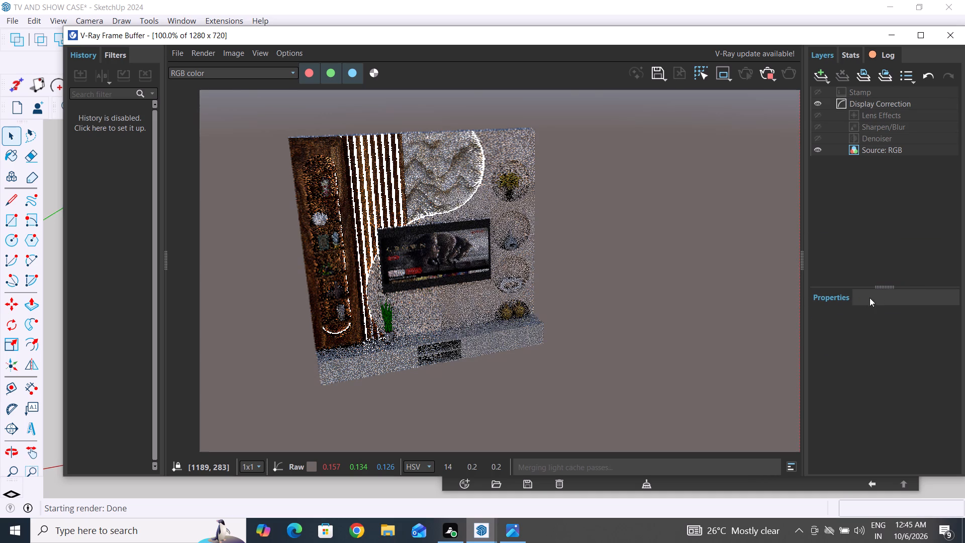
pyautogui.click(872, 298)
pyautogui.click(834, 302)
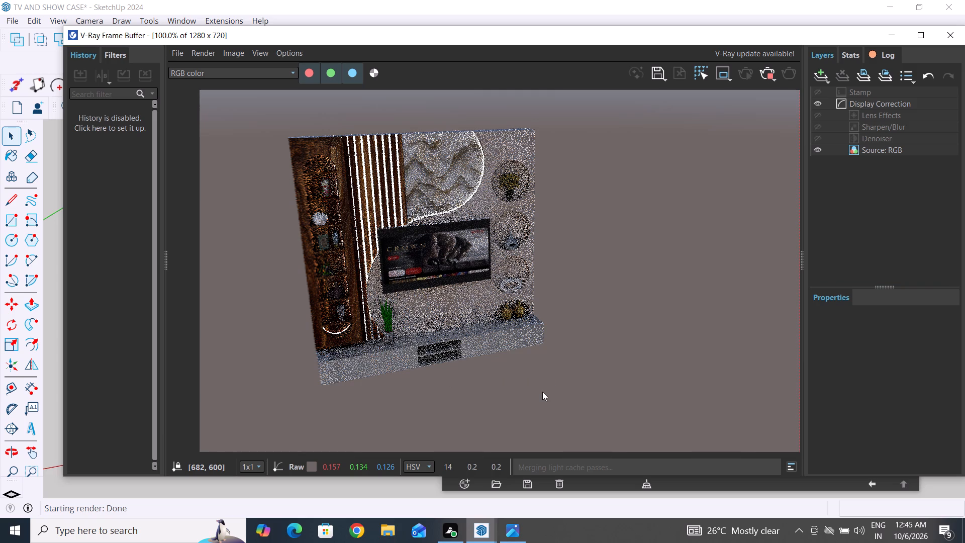
# Examine the wall unit in the interactive render alongside the model, ending on a nearly frontal view.
pyautogui.moveTo(540, 331); pyautogui.dragTo(508, 341, button='middle')
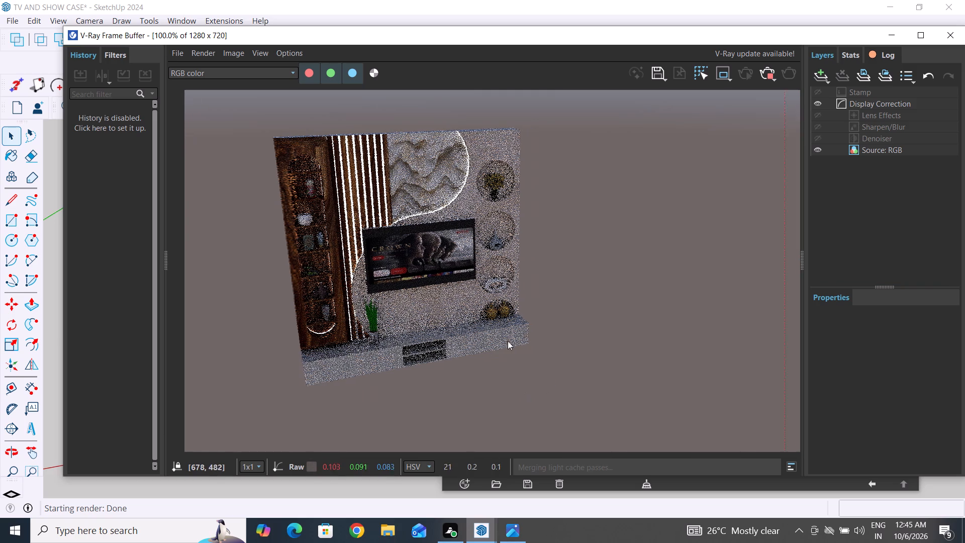
pyautogui.moveTo(508, 341); pyautogui.dragTo(486, 346, button='middle')
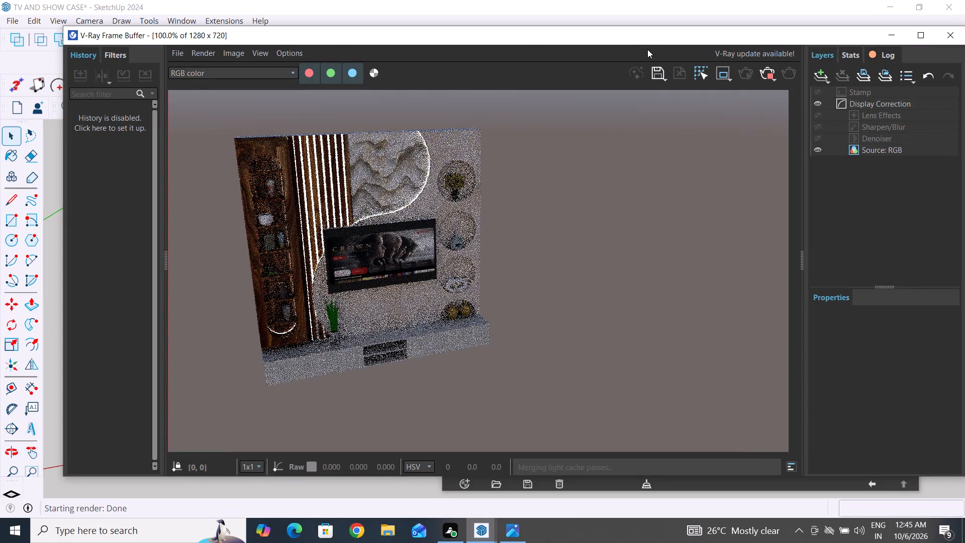
pyautogui.moveTo(650, 44); pyautogui.dragTo(871, 52)
pyautogui.scroll(-7, 251, 287)
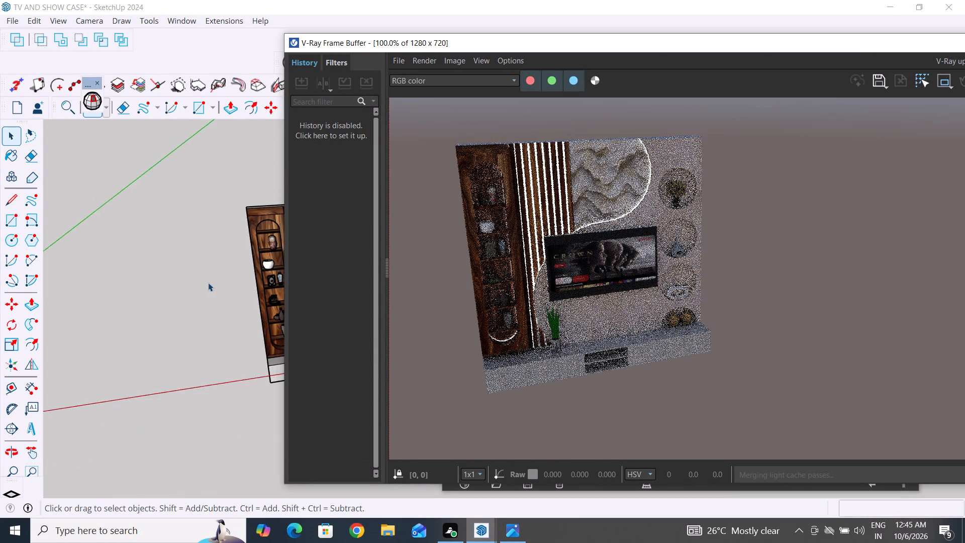
pyautogui.scroll(-9, 208, 283)
pyautogui.moveTo(211, 320); pyautogui.dragTo(147, 297, button='middle')
pyautogui.scroll(-3, 161, 272)
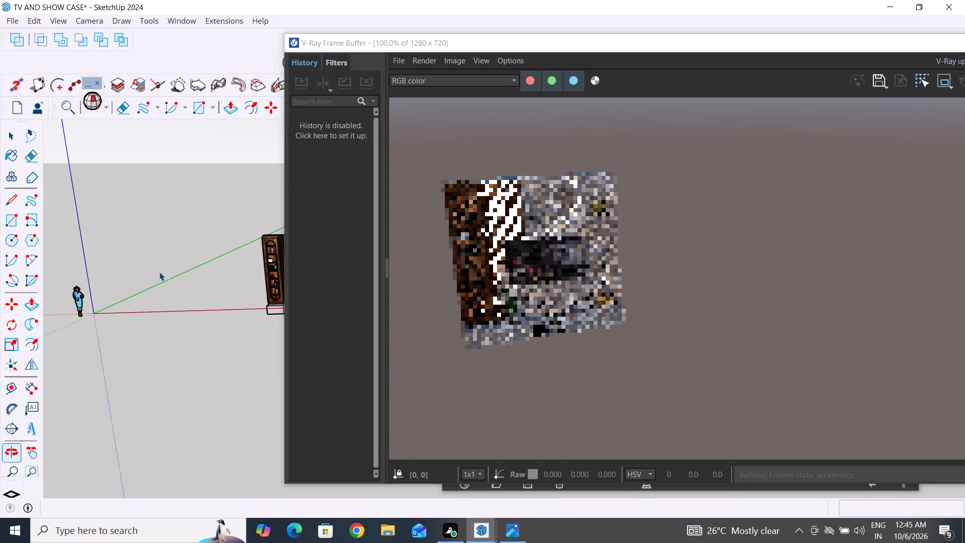
pyautogui.scroll(-9, 159, 272)
pyautogui.moveTo(226, 317); pyautogui.dragTo(183, 350, button='middle')
pyautogui.scroll(2, 268, 264)
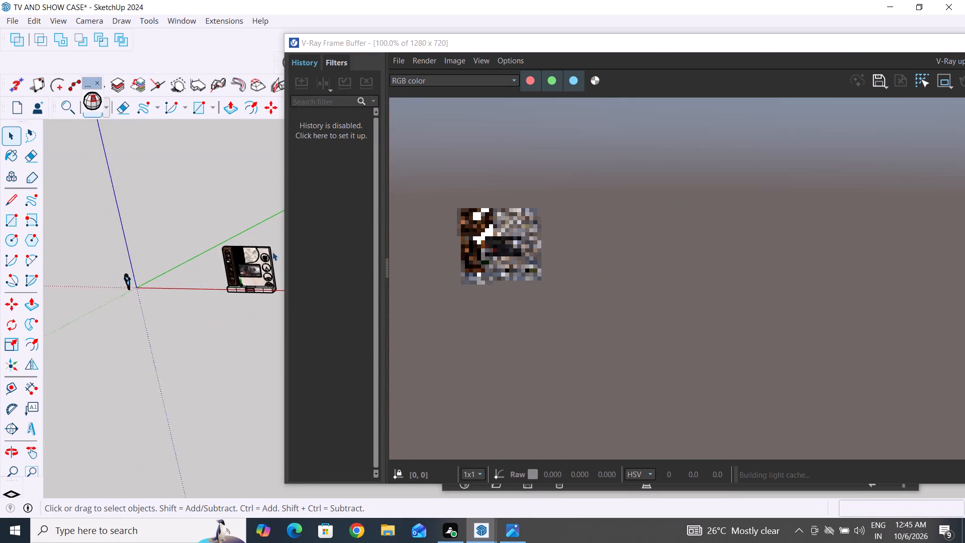
pyautogui.scroll(2, 272, 252)
pyautogui.scroll(14, 255, 307)
pyautogui.moveTo(236, 303); pyautogui.dragTo(223, 240, button='middle')
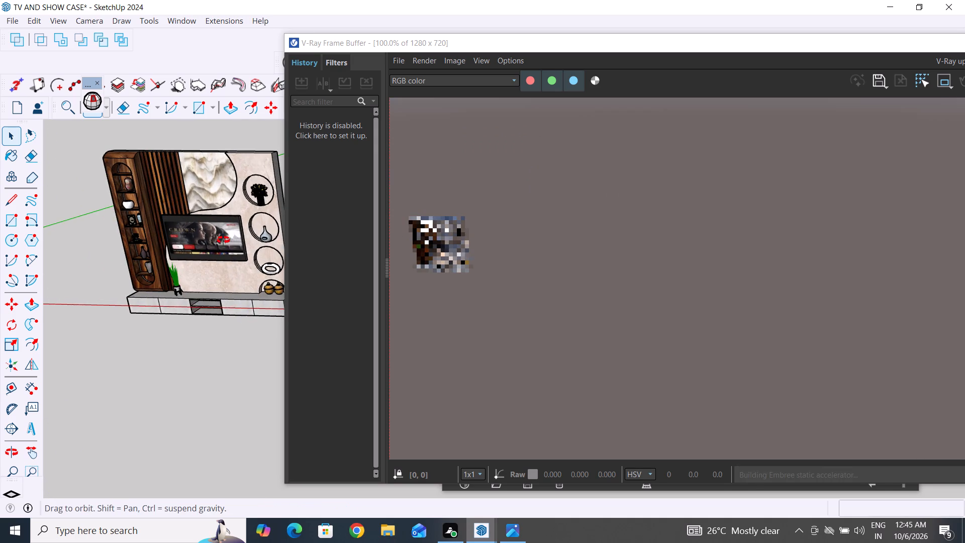
pyautogui.moveTo(223, 240); pyautogui.dragTo(204, 215, button='middle')
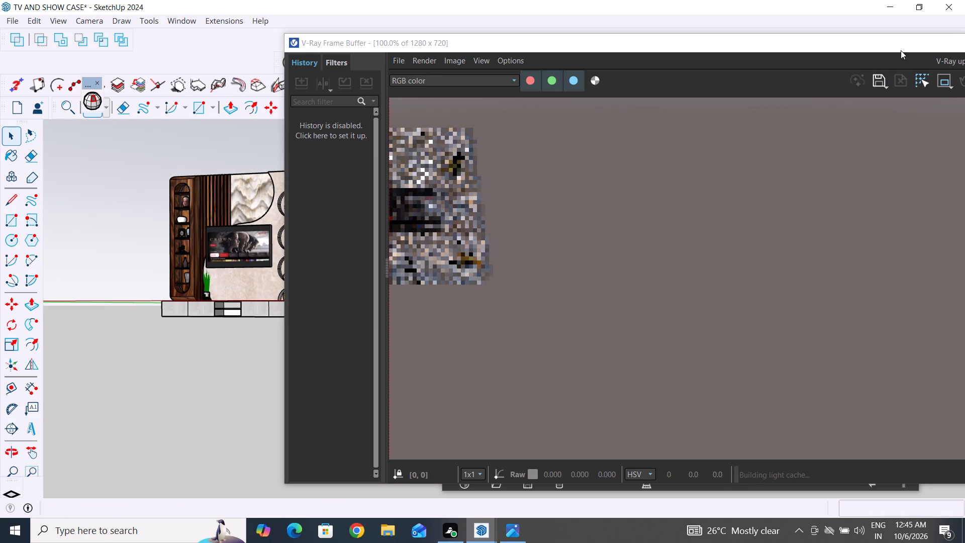
# Close the V-Ray Frame Buffer window.
pyautogui.moveTo(901, 46); pyautogui.dragTo(621, 67)
pyautogui.click(888, 66)
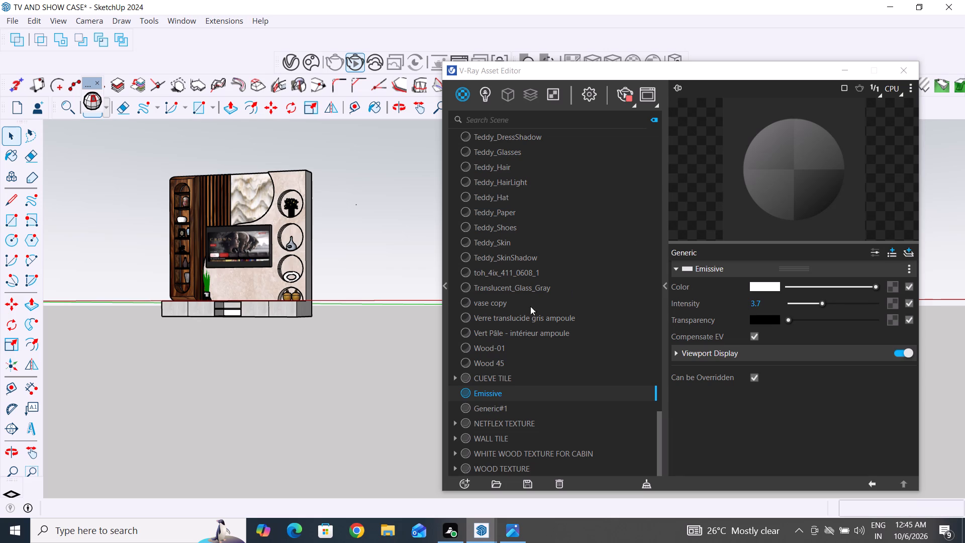
# Apply the Emissive material to the upper half of the rear rim band in the circular niche with the flower vase.
pyautogui.click(293, 356)
pyautogui.scroll(20, 272, 230)
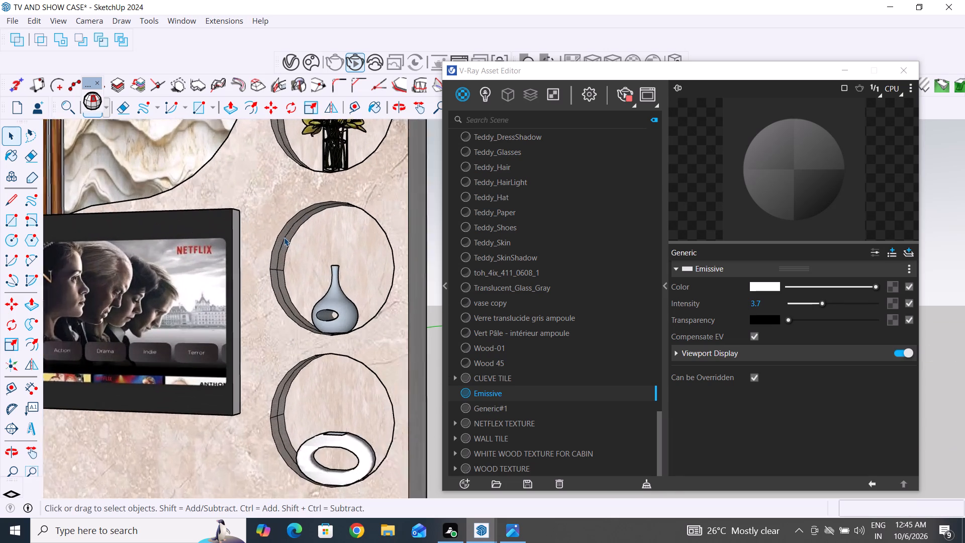
pyautogui.scroll(2, 284, 237)
pyautogui.scroll(-12, 269, 368)
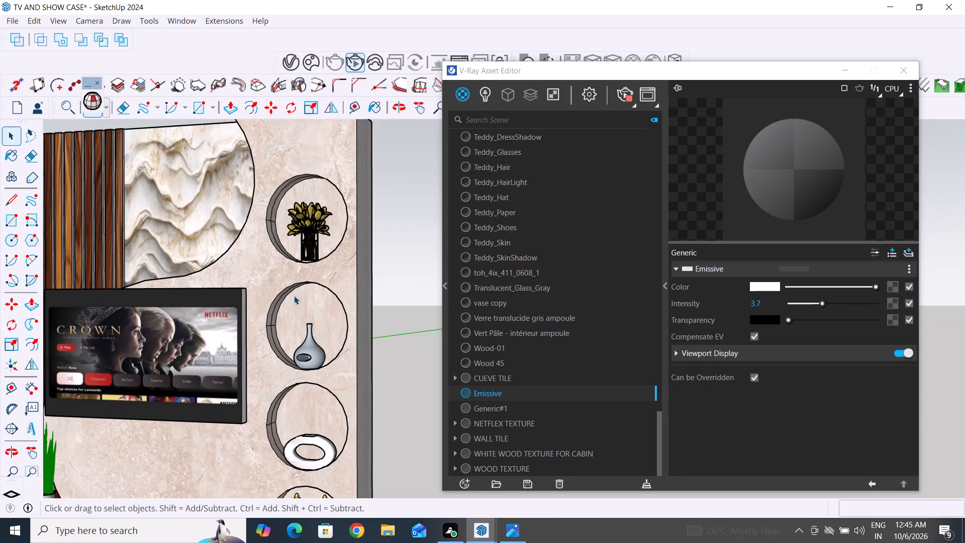
pyautogui.scroll(5, 339, 155)
pyautogui.scroll(9, 293, 180)
pyautogui.click(248, 224)
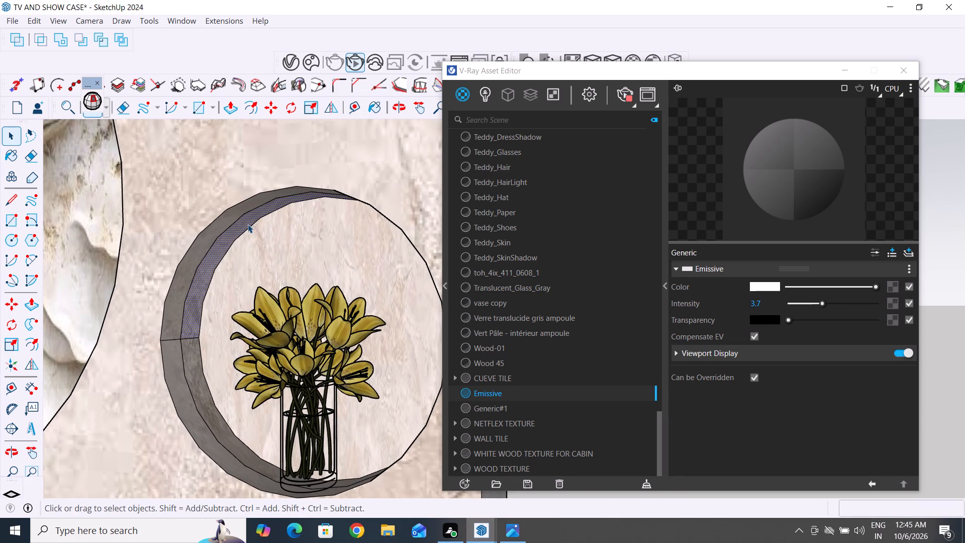
pyautogui.rightClick(505, 393)
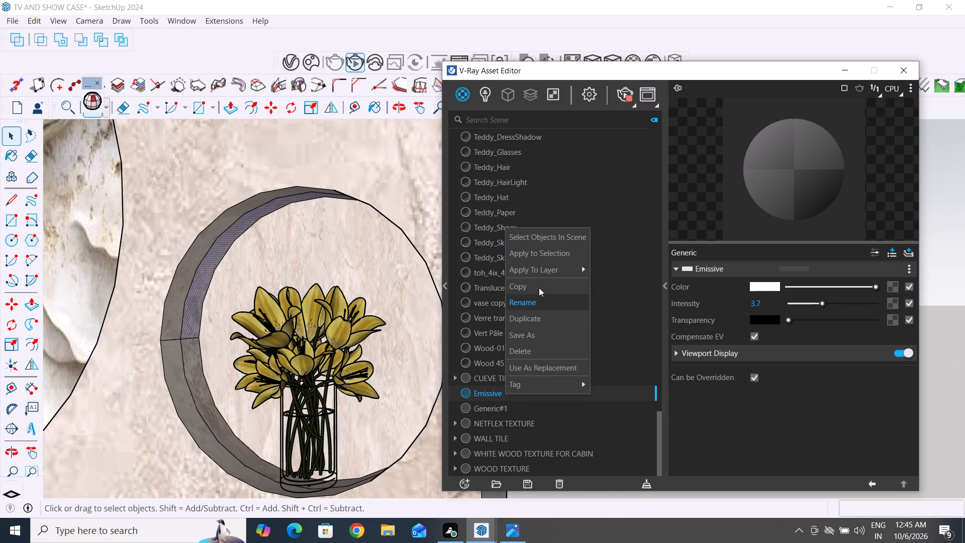
pyautogui.click(552, 254)
# Apply the Emissive material to the lower half of the rear rim band in the flower vase niche.
pyautogui.scroll(-6, 215, 323)
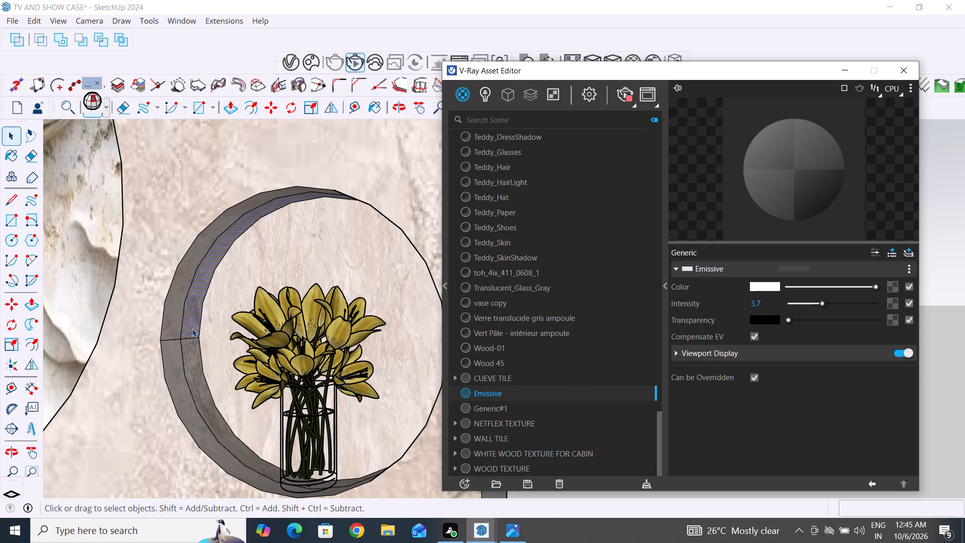
pyautogui.scroll(-4, 194, 337)
pyautogui.moveTo(213, 364); pyautogui.dragTo(365, 404, button='middle')
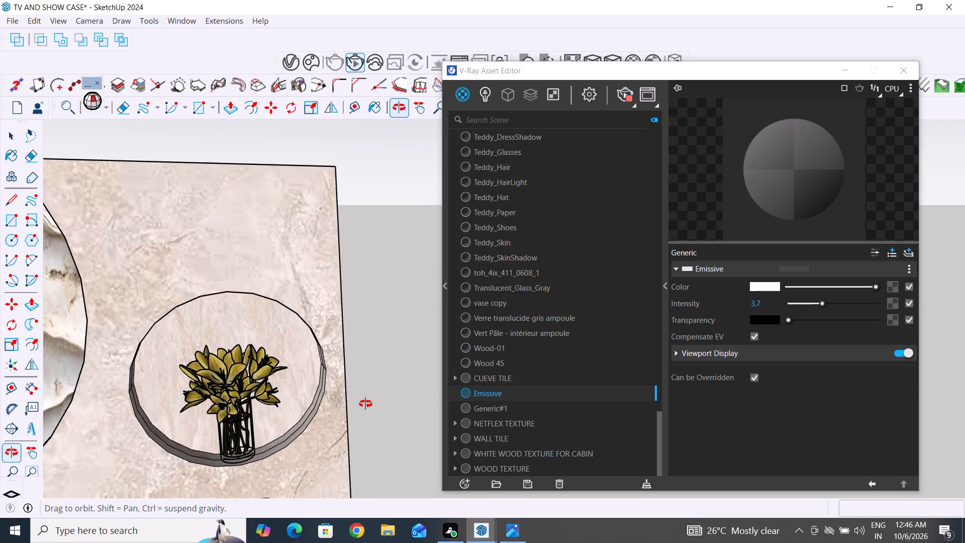
pyautogui.scroll(-4, 282, 249)
pyautogui.moveTo(339, 401); pyautogui.dragTo(338, 483, button='middle')
pyautogui.scroll(3, 256, 378)
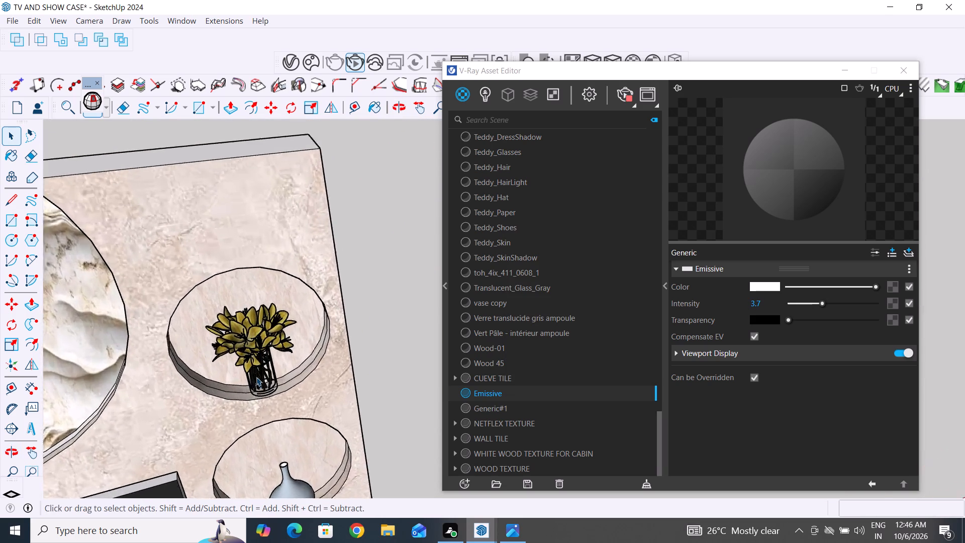
pyautogui.scroll(11, 256, 377)
pyautogui.click(306, 370)
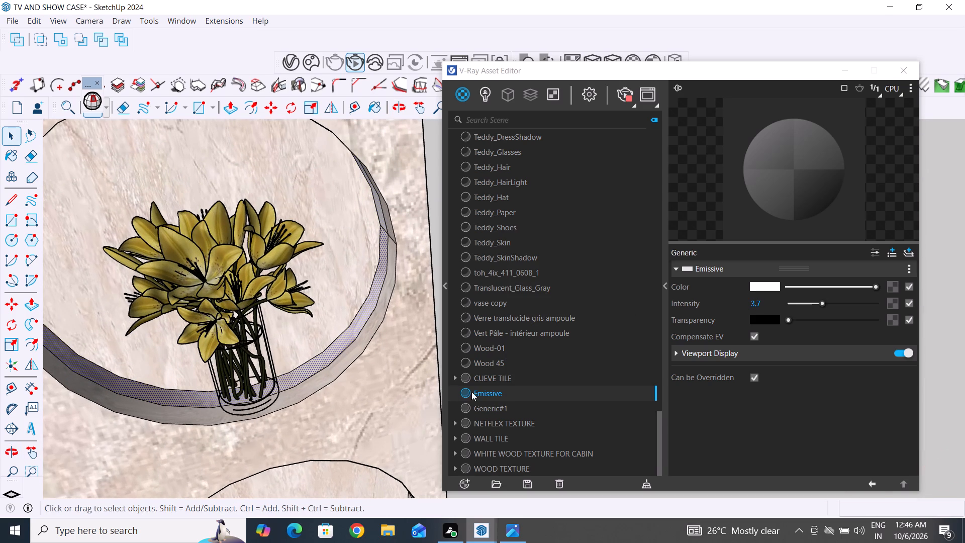
pyautogui.rightClick(509, 392)
pyautogui.click(575, 255)
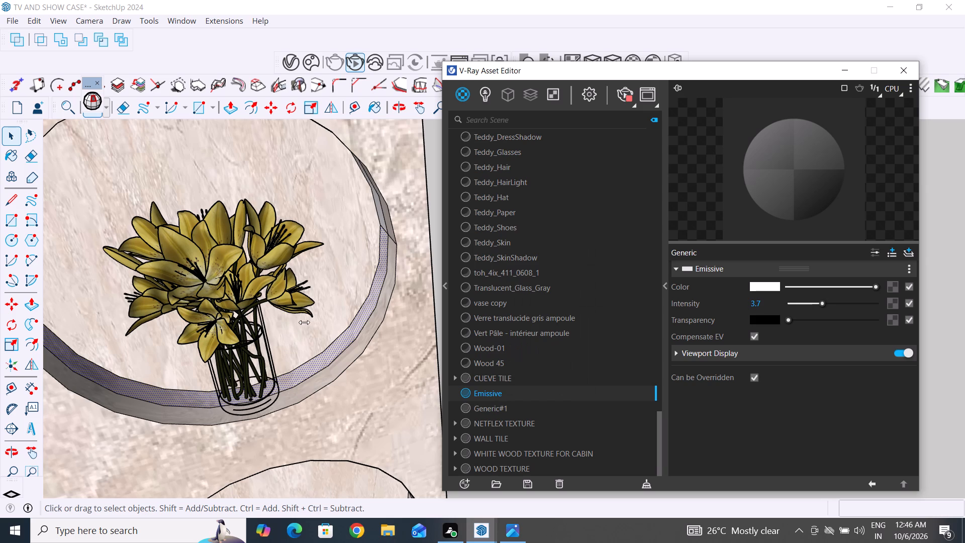
# Apply the Emissive material to the lower half of the rear rim band in the blue-grey vase's circular niche.
pyautogui.scroll(-18, 300, 322)
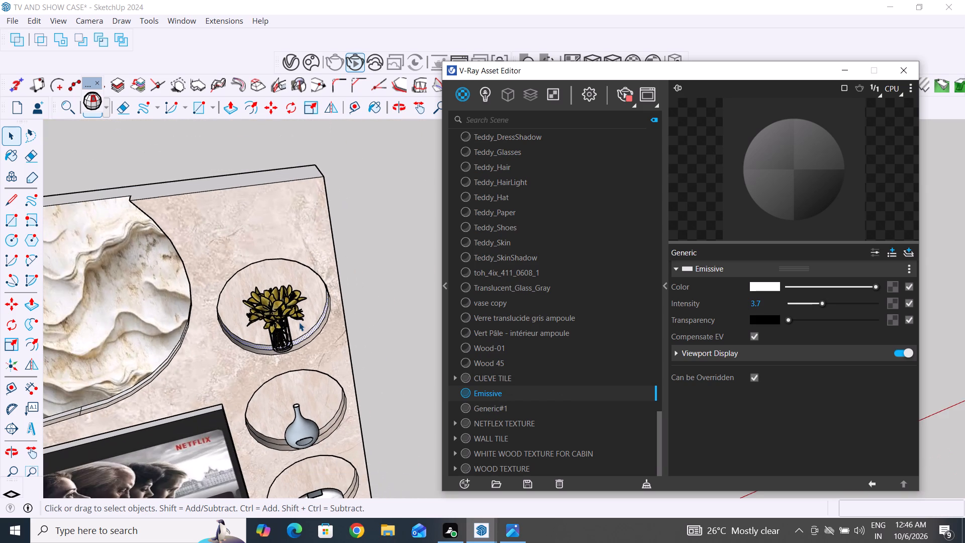
pyautogui.scroll(15, 325, 481)
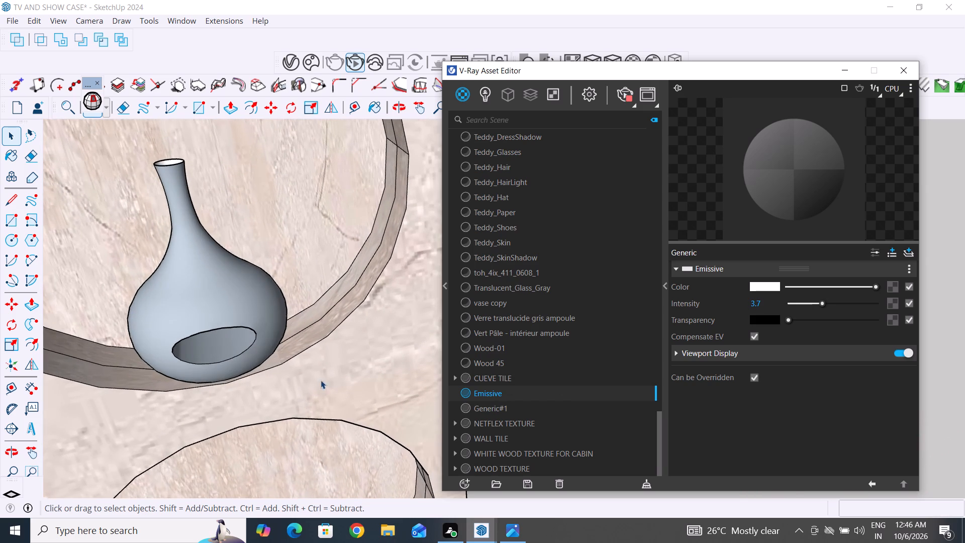
pyautogui.click(323, 306)
pyautogui.rightClick(520, 395)
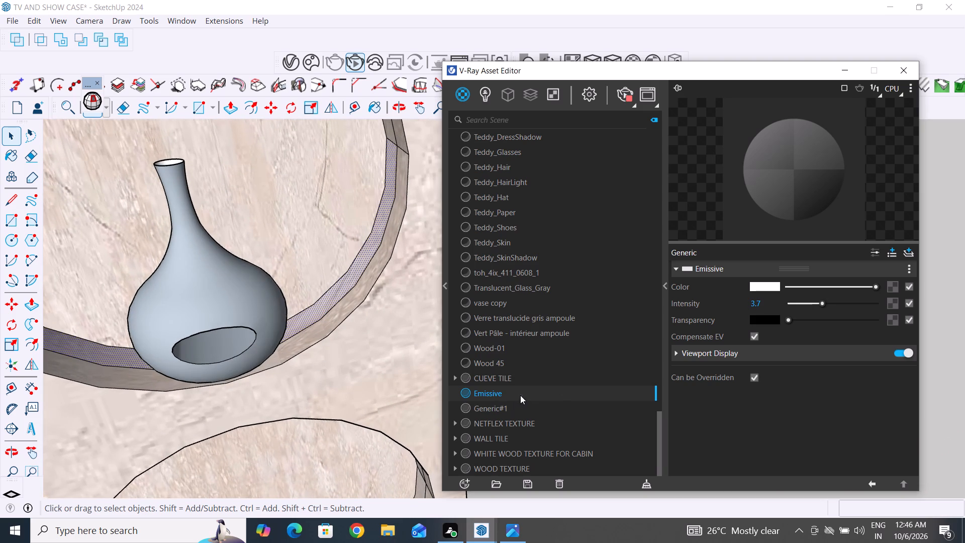
pyautogui.click(559, 253)
# Apply the Emissive material to the upper half of the rear rim band in the blue-grey vase's niche.
pyautogui.scroll(-5, 361, 413)
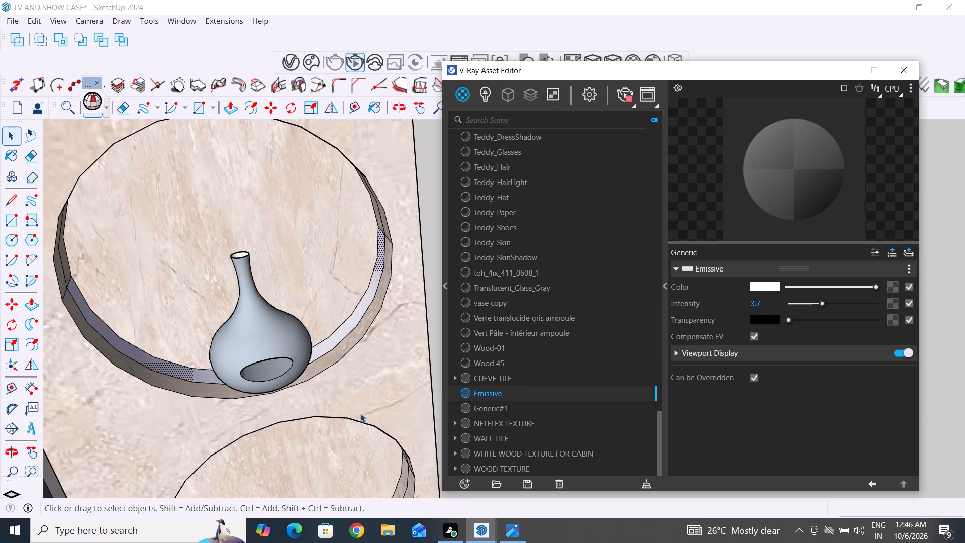
pyautogui.scroll(-4, 360, 413)
pyautogui.moveTo(361, 411); pyautogui.dragTo(362, 230, button='middle')
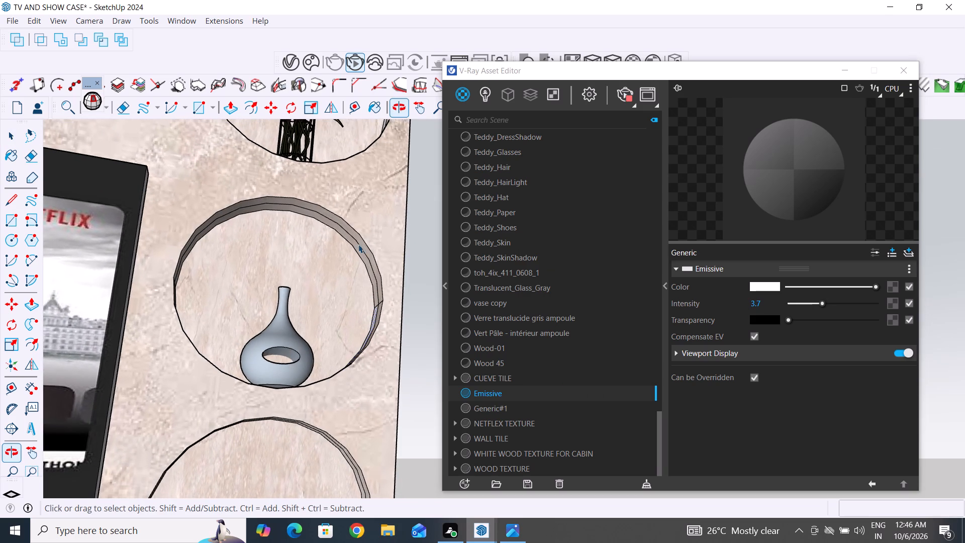
pyautogui.click(357, 248)
pyautogui.rightClick(528, 396)
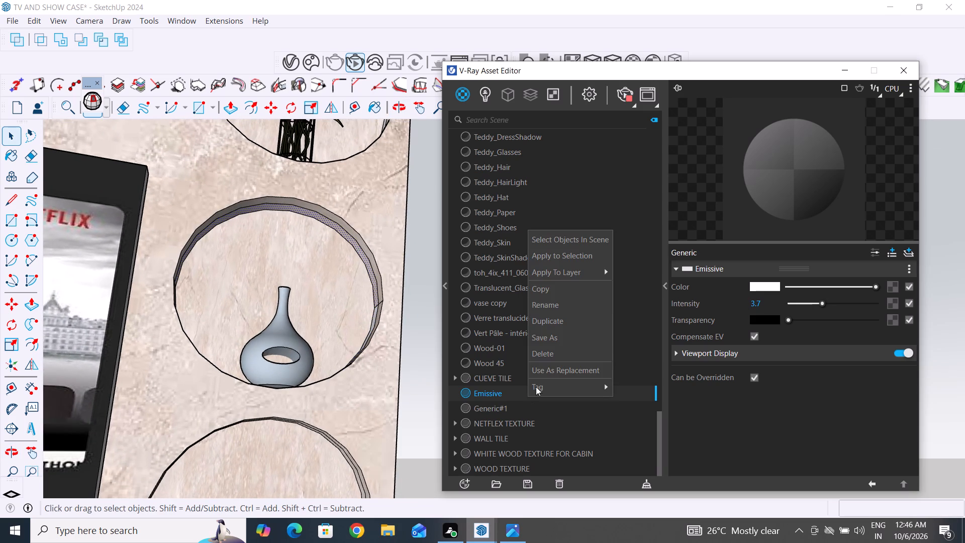
pyautogui.click(573, 259)
# Apply the Emissive material to the lower and upper halves of the rear rim band in the white ring ornament's niche.
pyautogui.scroll(-5, 388, 363)
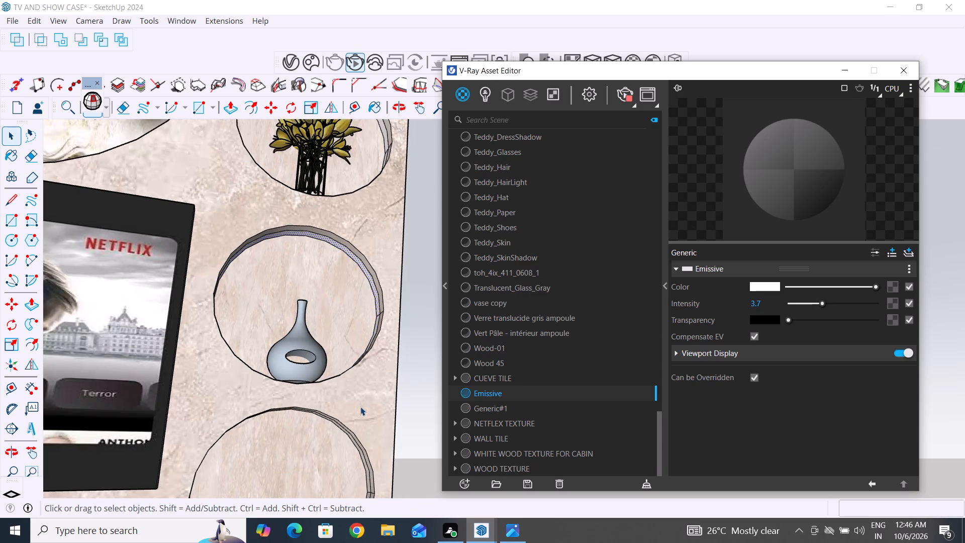
pyautogui.scroll(-4, 360, 407)
pyautogui.moveTo(364, 449); pyautogui.dragTo(220, 493, button='middle')
pyautogui.scroll(-5, 242, 331)
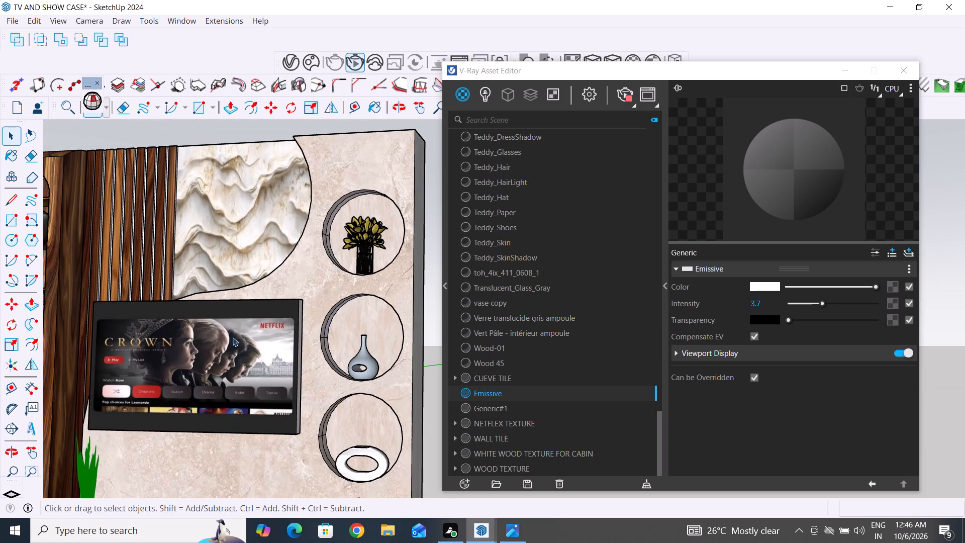
pyautogui.scroll(10, 381, 478)
pyautogui.moveTo(396, 452); pyautogui.dragTo(291, 484, button='middle')
pyautogui.scroll(5, 311, 384)
pyautogui.click(304, 368)
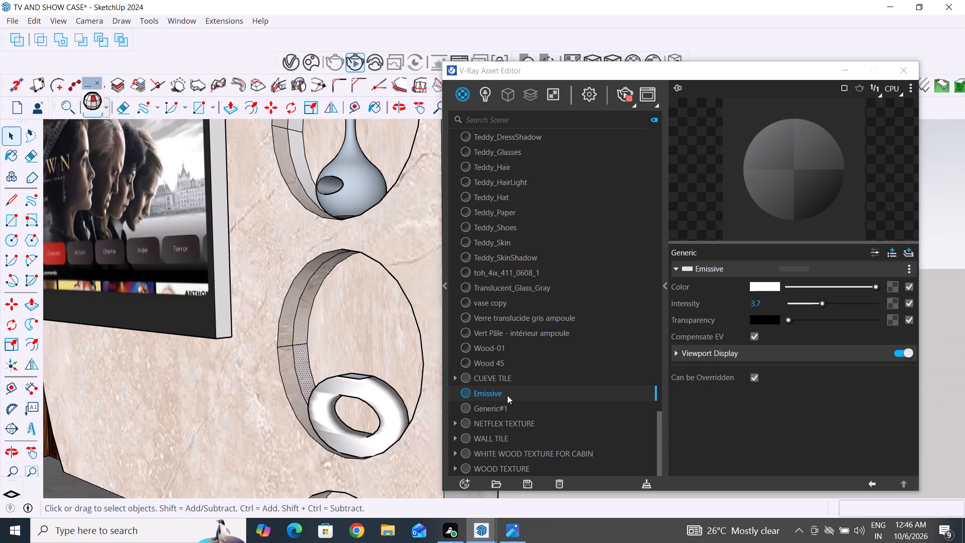
pyautogui.rightClick(507, 395)
pyautogui.click(553, 257)
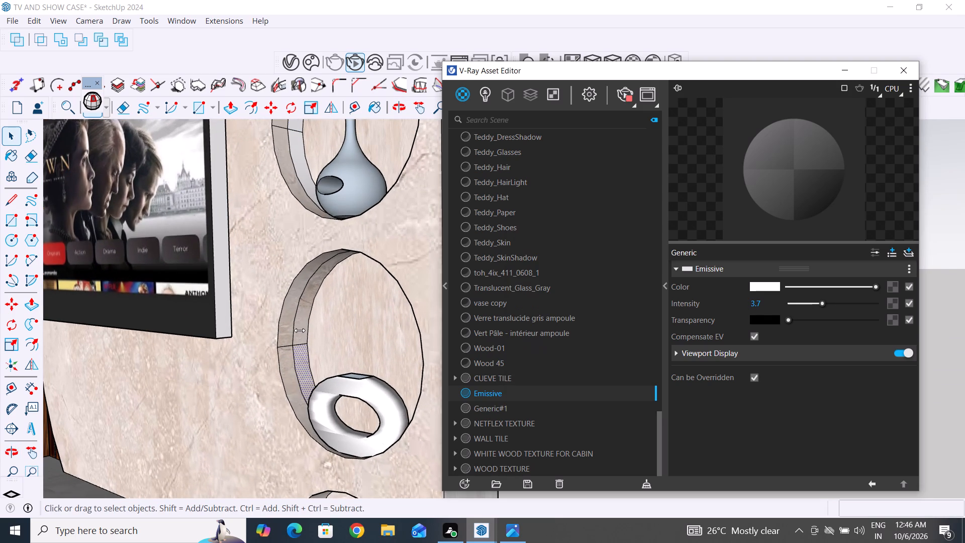
pyautogui.click(300, 330)
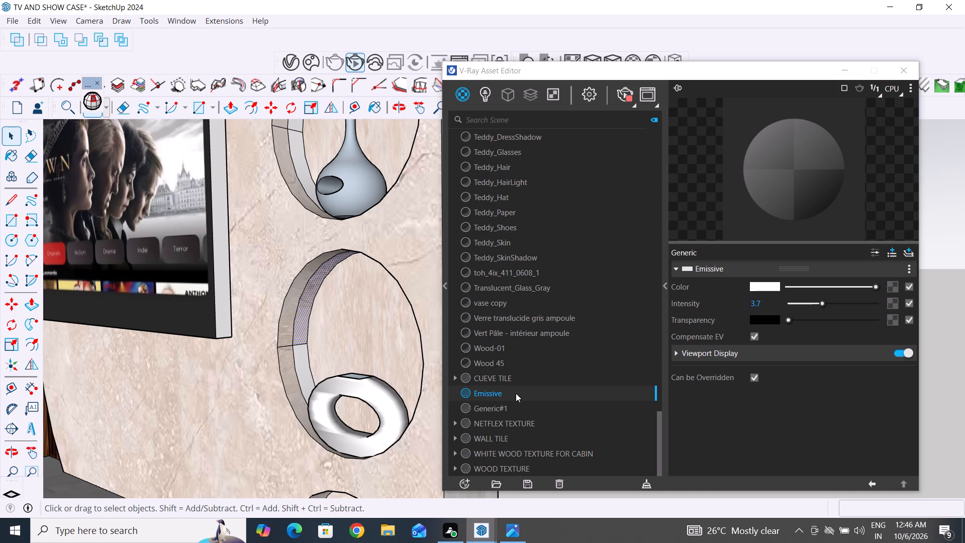
pyautogui.rightClick(516, 393)
pyautogui.click(552, 249)
# Copy the front arch edge of the gold jars' niche 3 3/8" inward to the midpoint of the rim's depth.
pyautogui.scroll(-4, 258, 361)
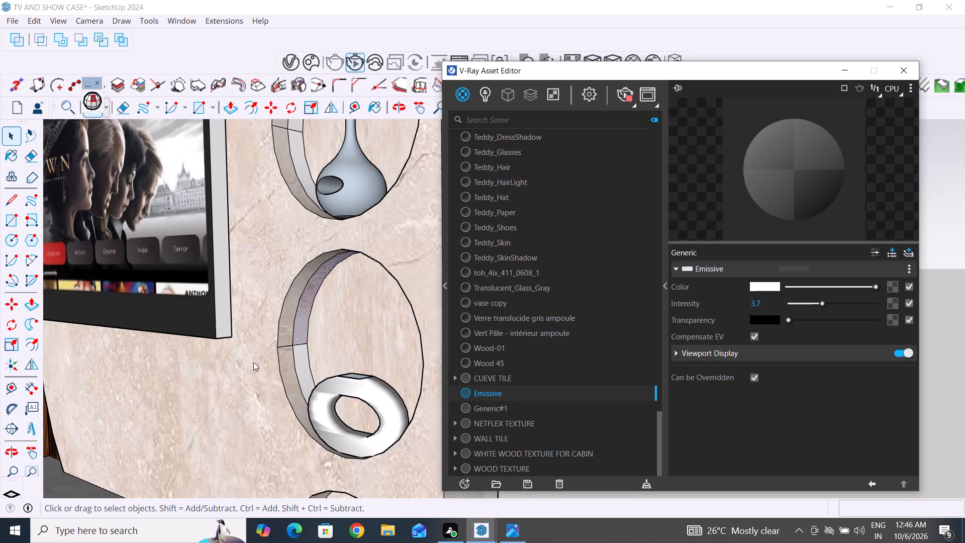
pyautogui.scroll(-4, 253, 362)
pyautogui.moveTo(283, 386); pyautogui.dragTo(417, 453, button='middle')
pyautogui.scroll(-4, 244, 241)
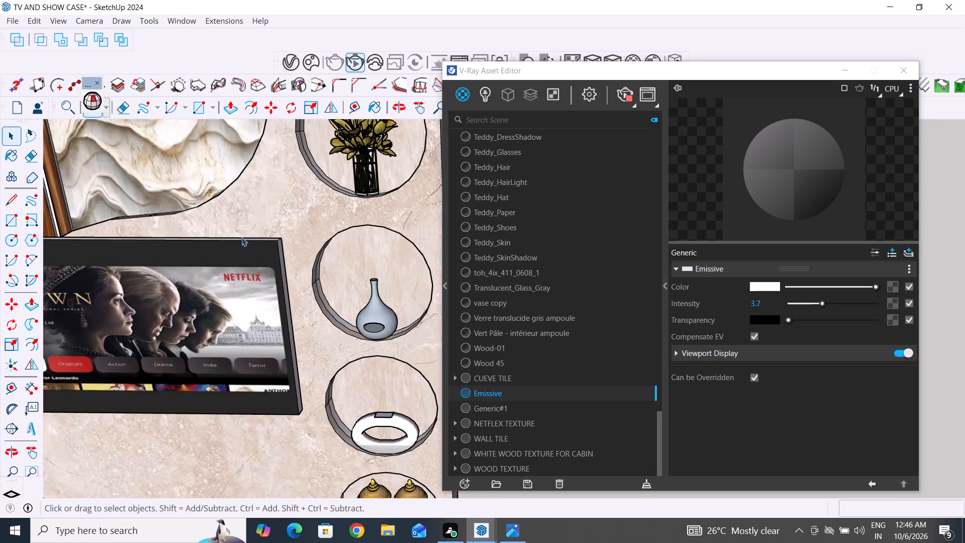
pyautogui.scroll(-2, 242, 237)
pyautogui.moveTo(274, 368); pyautogui.dragTo(339, 381, button='middle')
pyautogui.scroll(4, 357, 444)
pyautogui.moveTo(359, 450); pyautogui.dragTo(346, 392, button='middle')
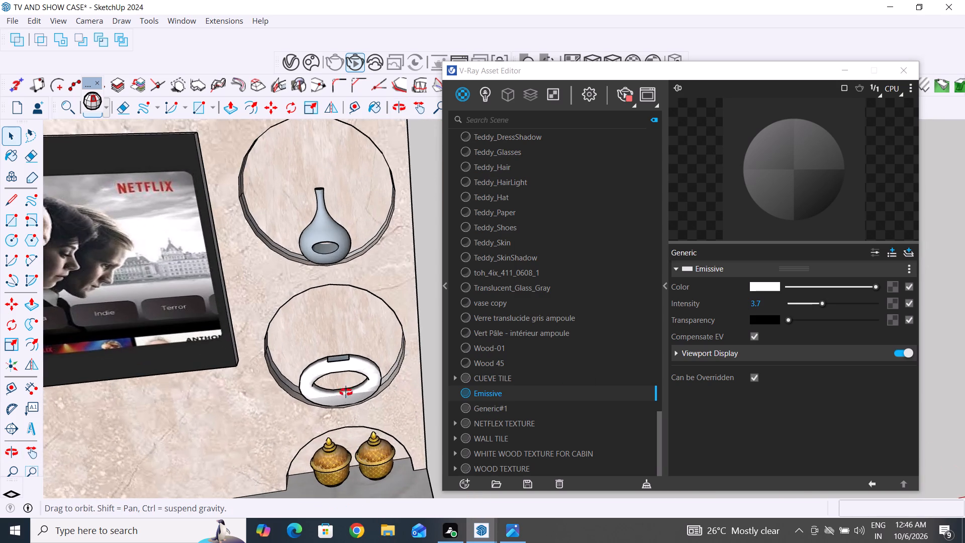
pyautogui.moveTo(346, 392); pyautogui.dragTo(322, 311, button='middle')
pyautogui.scroll(-6, 256, 306)
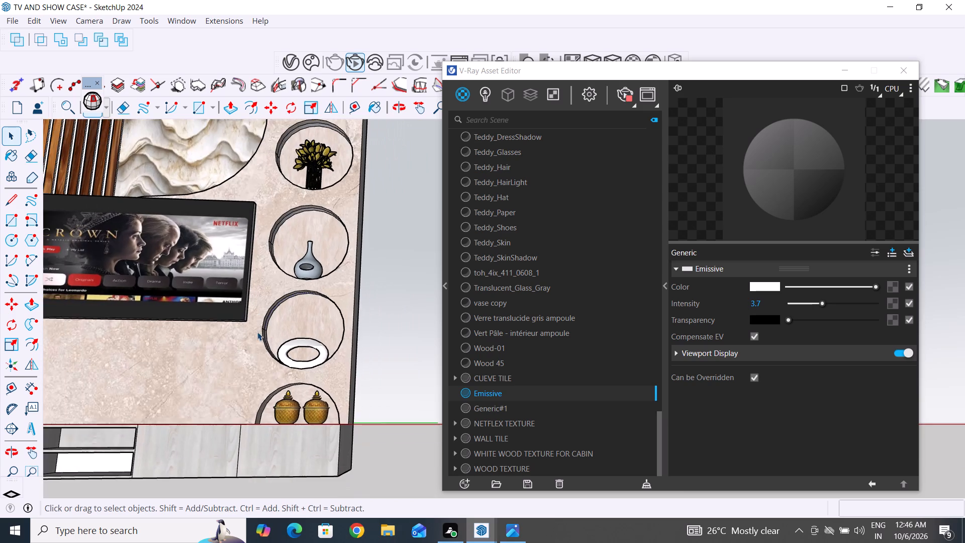
pyautogui.scroll(9, 301, 425)
pyautogui.moveTo(343, 384); pyautogui.dragTo(343, 305, button='middle')
pyautogui.moveTo(293, 360); pyautogui.dragTo(296, 410, button='middle')
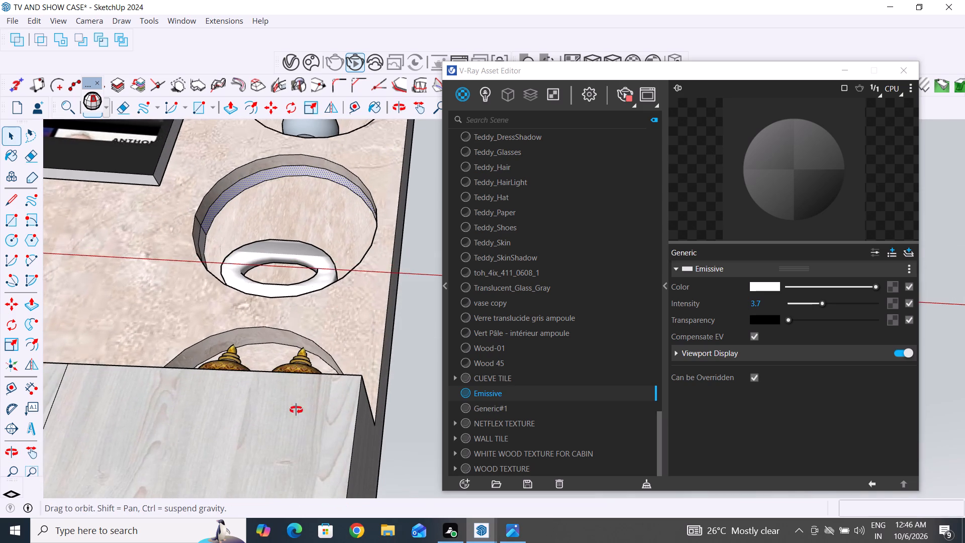
pyautogui.moveTo(296, 410); pyautogui.dragTo(281, 479, button='middle')
pyautogui.scroll(4, 227, 426)
pyautogui.click(171, 393)
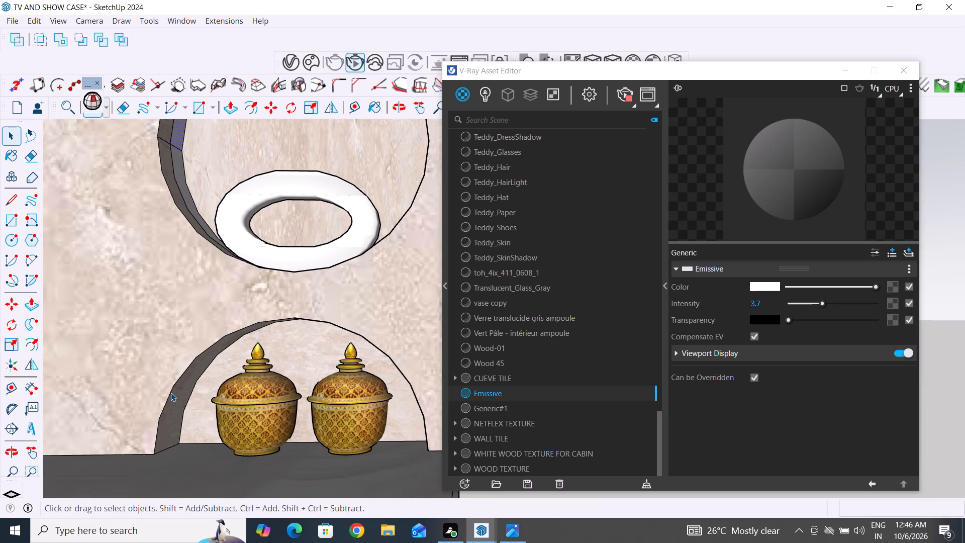
pyautogui.press('m')
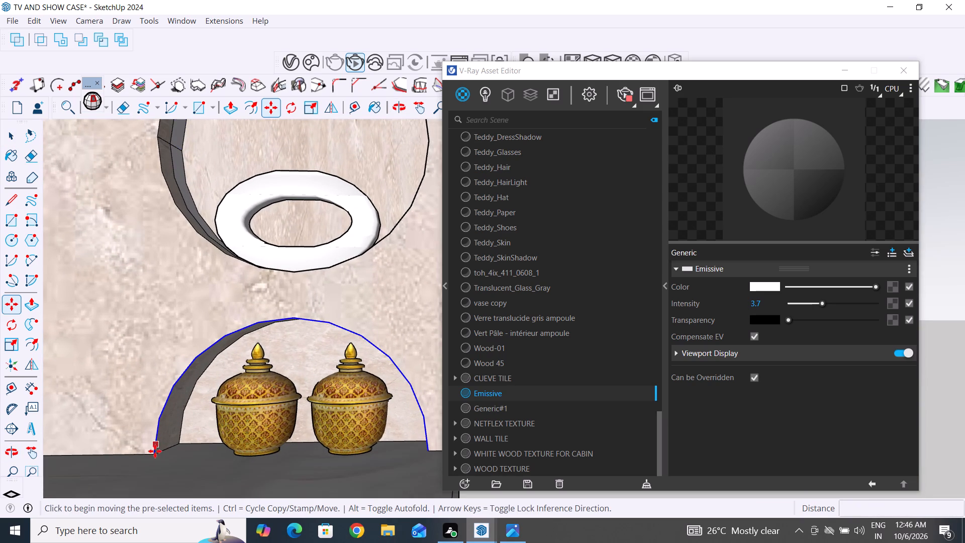
pyautogui.keyDown('ctrl'); pyautogui.click(155, 454); pyautogui.keyUp('ctrl')
pyautogui.scroll(7, 172, 450)
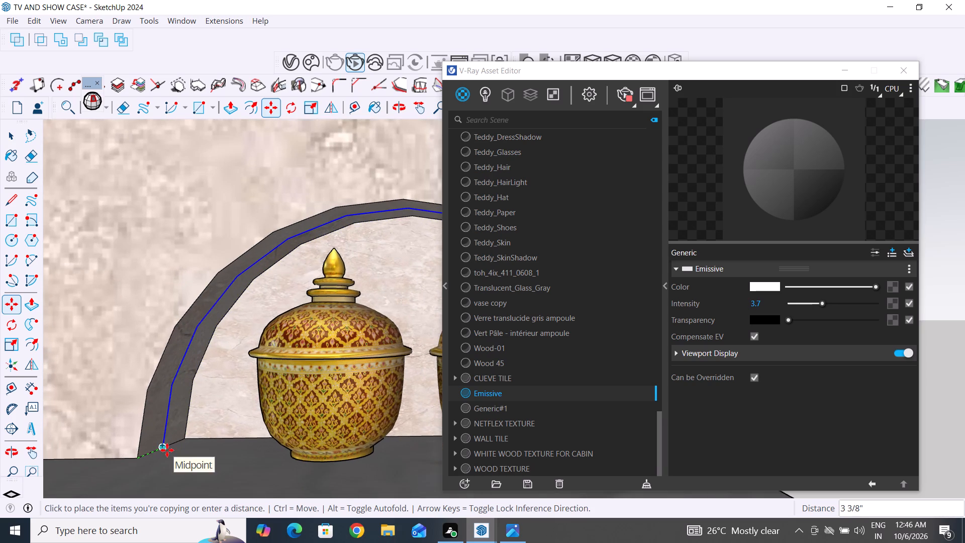
pyautogui.click(167, 450)
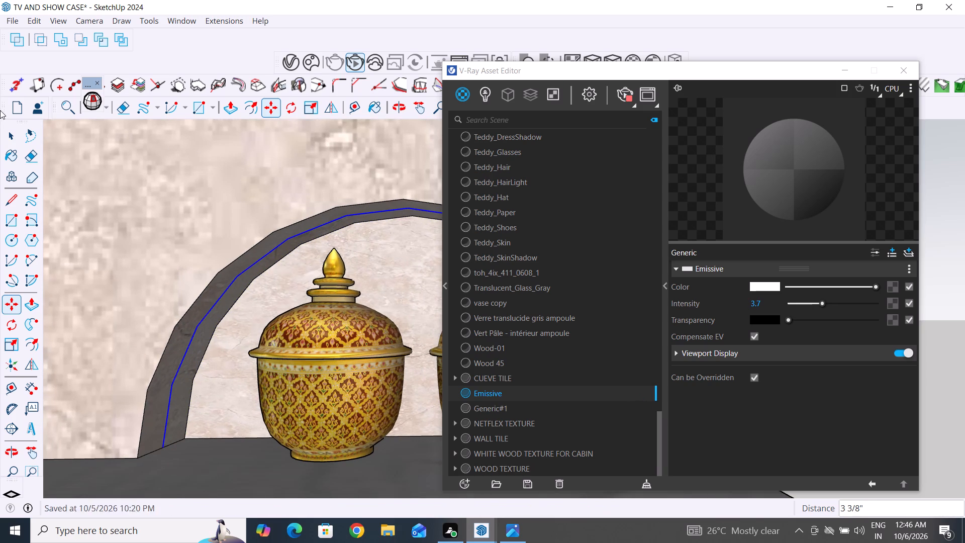
# Apply the Emissive material to the rear half of the arched rim band in the gold jars' niche.
pyautogui.click(10, 143)
pyautogui.rightClick(534, 393)
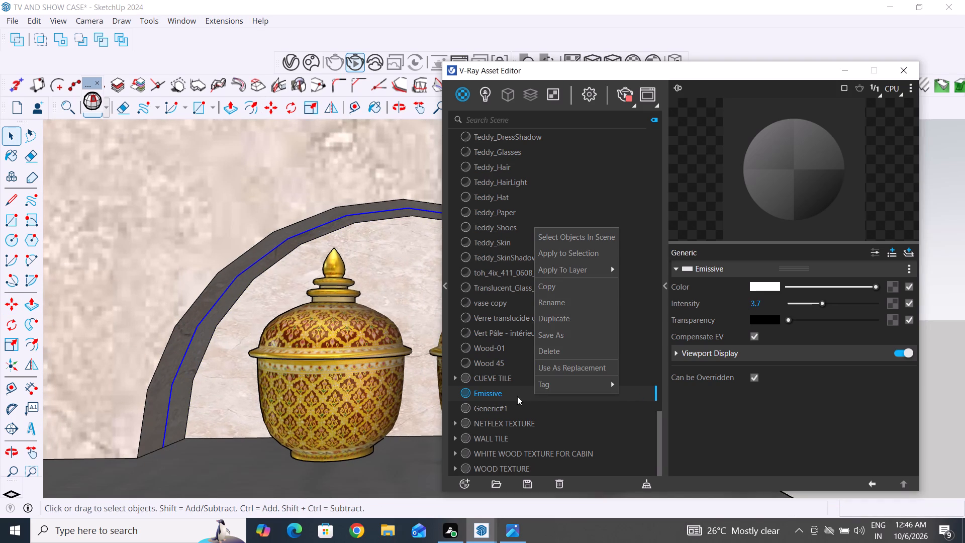
pyautogui.click(216, 461)
pyautogui.click(182, 386)
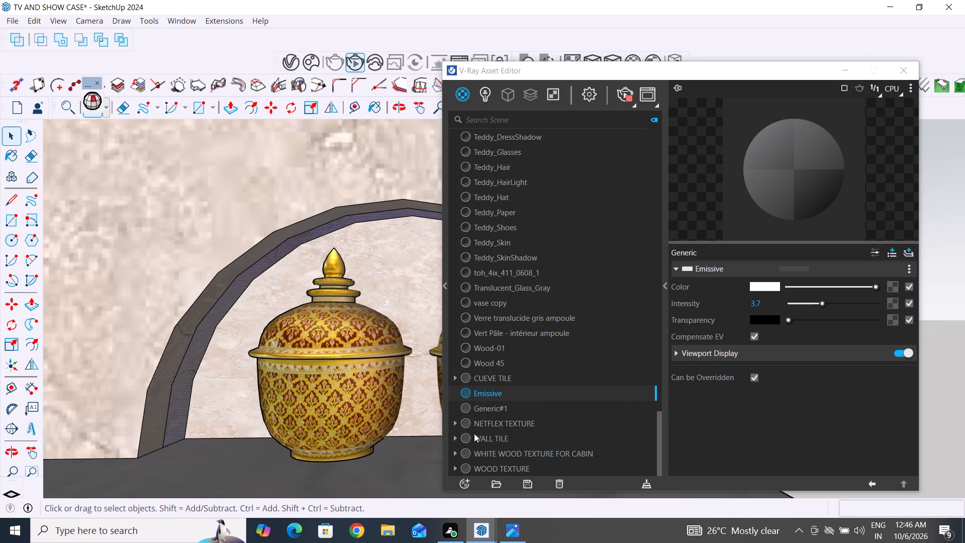
pyautogui.rightClick(513, 394)
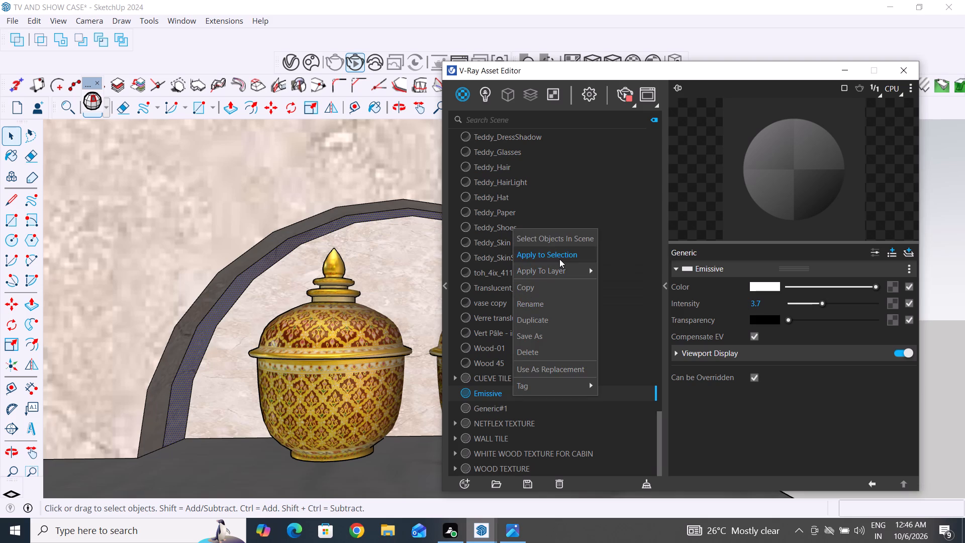
pyautogui.click(559, 259)
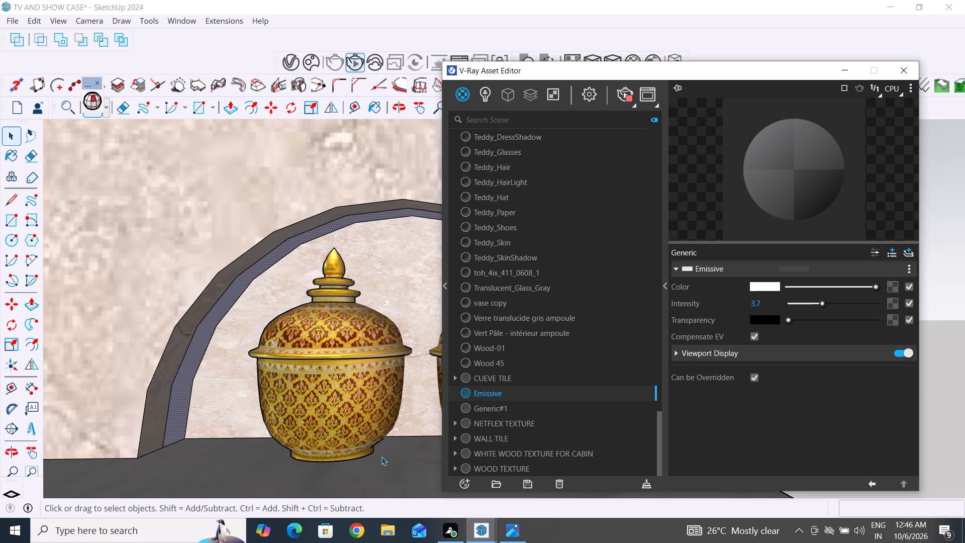
pyautogui.click(384, 479)
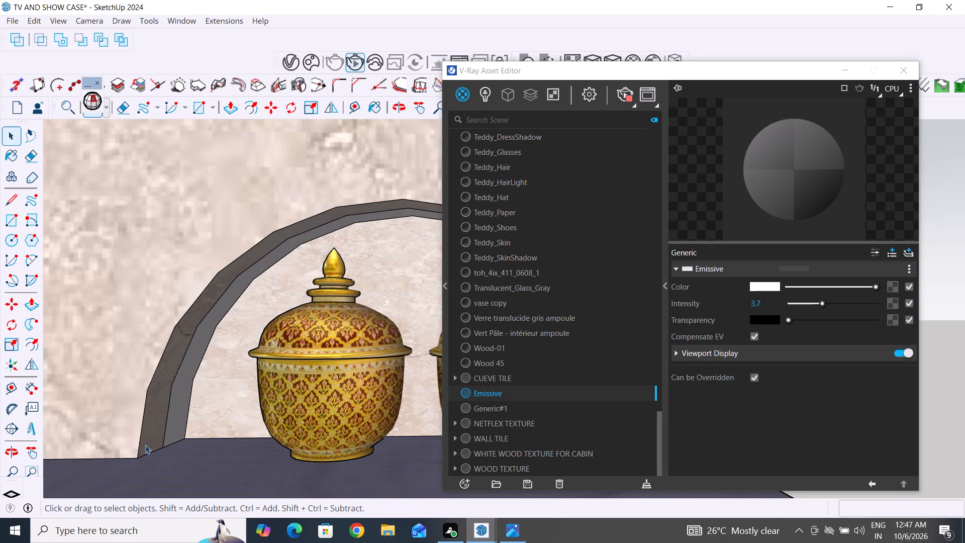
# Examine the whole wall unit from the front and from below, including the niches and the base cabinet.
pyautogui.scroll(-15, 325, 352)
pyautogui.scroll(-7, 328, 350)
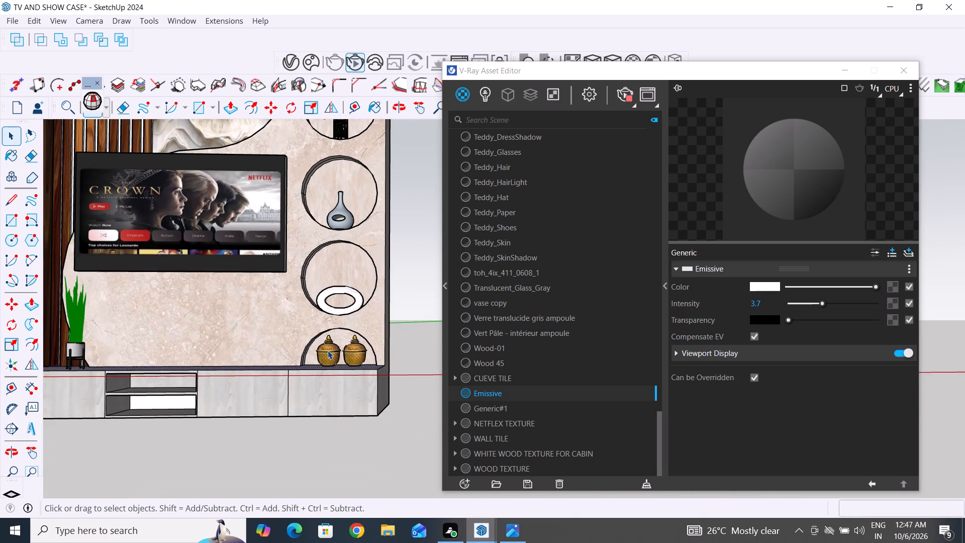
pyautogui.scroll(-5, 328, 350)
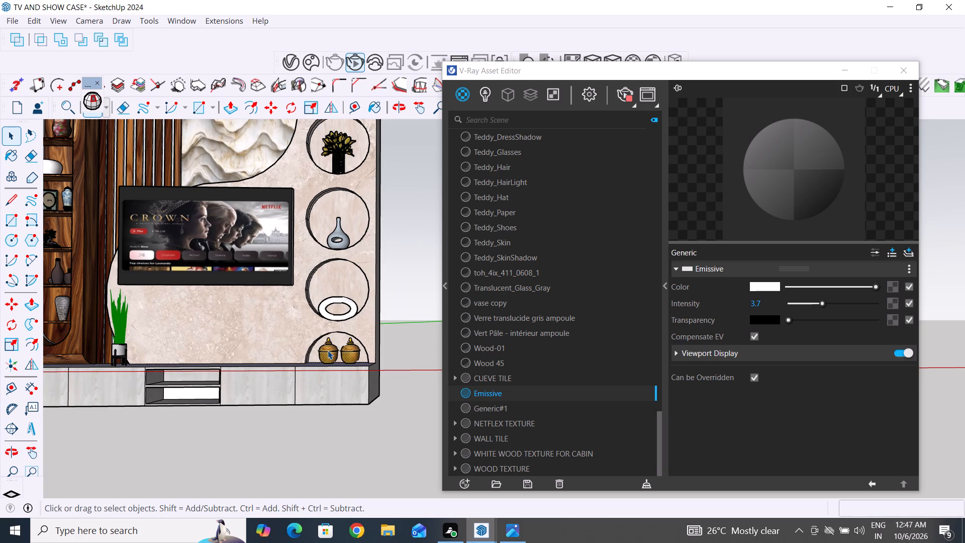
pyautogui.scroll(-4, 242, 415)
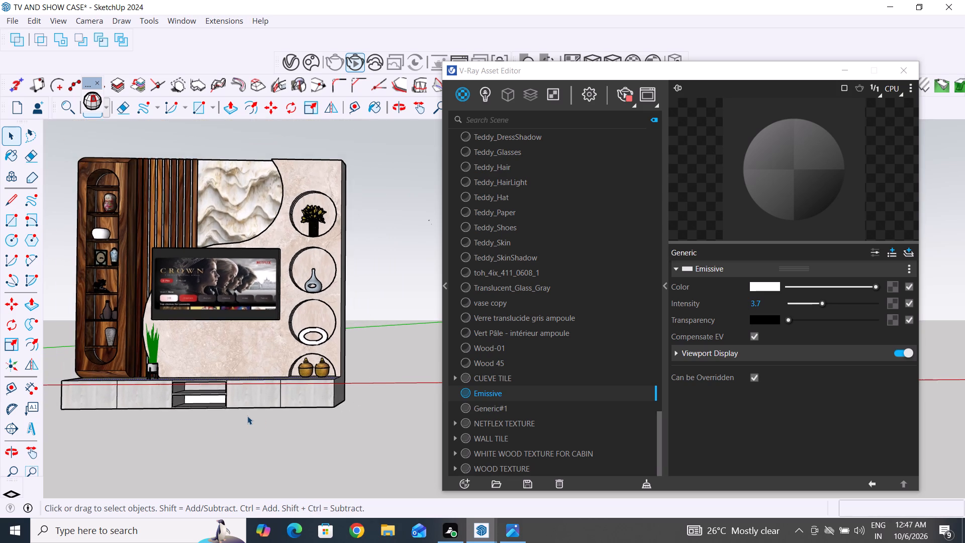
pyautogui.moveTo(247, 416); pyautogui.dragTo(358, 223, button='middle')
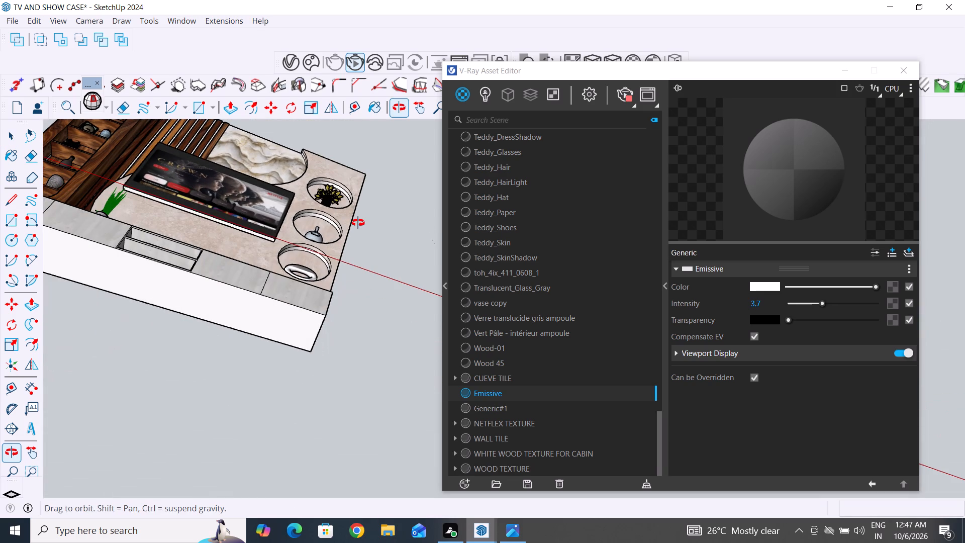
pyautogui.moveTo(358, 223); pyautogui.dragTo(401, 321, button='middle')
pyautogui.scroll(1, 383, 261)
pyautogui.scroll(-4, 372, 331)
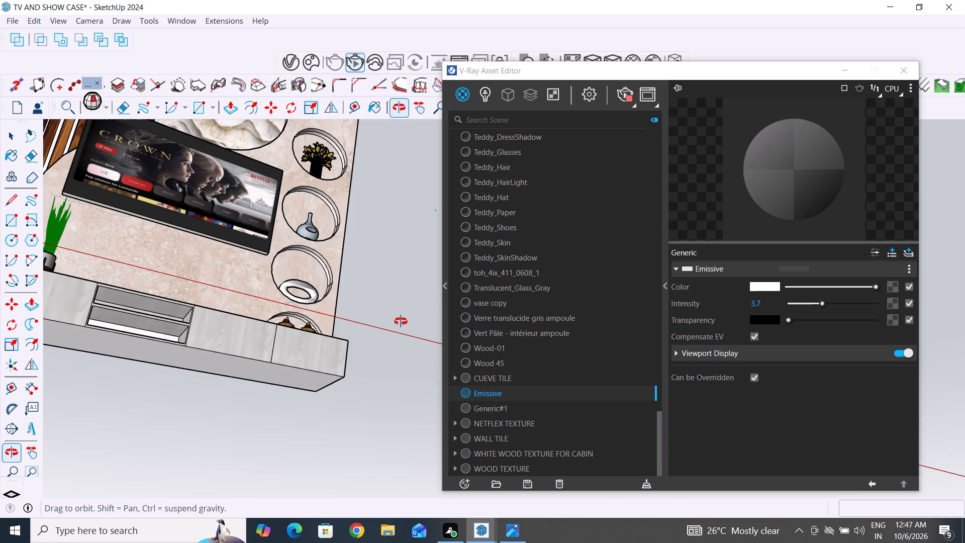
pyautogui.scroll(9, 166, 224)
pyautogui.scroll(-3, 291, 327)
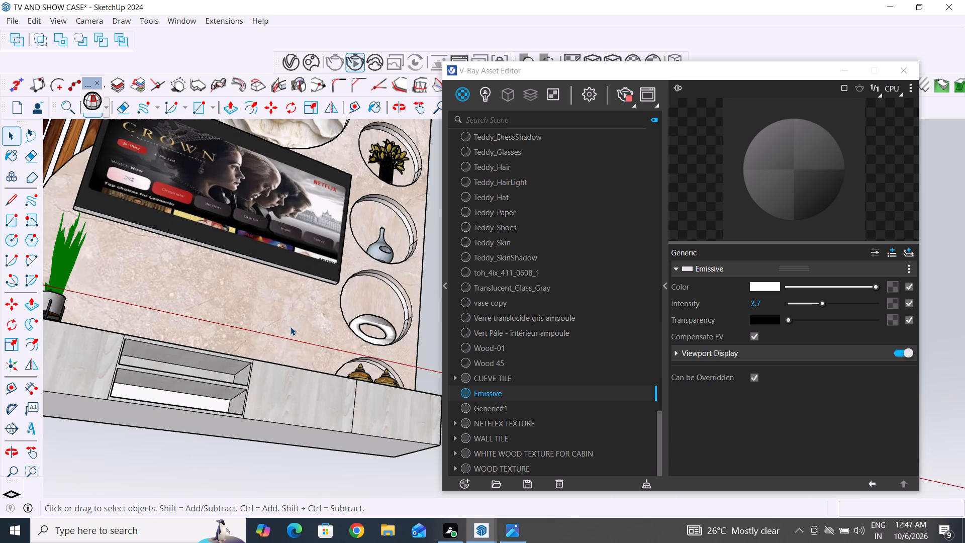
pyautogui.moveTo(291, 327); pyautogui.dragTo(321, 407, button='middle')
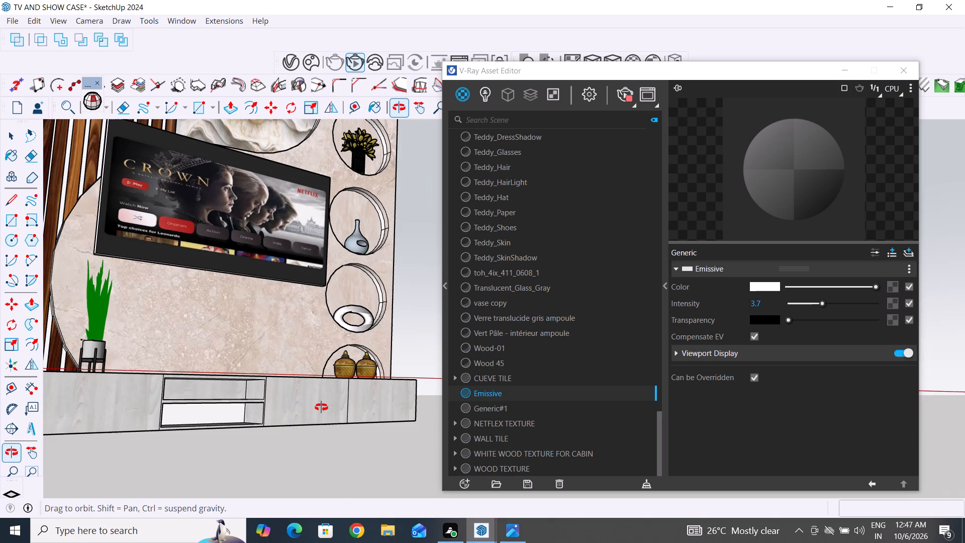
pyautogui.moveTo(321, 407); pyautogui.dragTo(183, 390, button='middle')
pyautogui.moveTo(284, 464); pyautogui.dragTo(285, 435, button='middle')
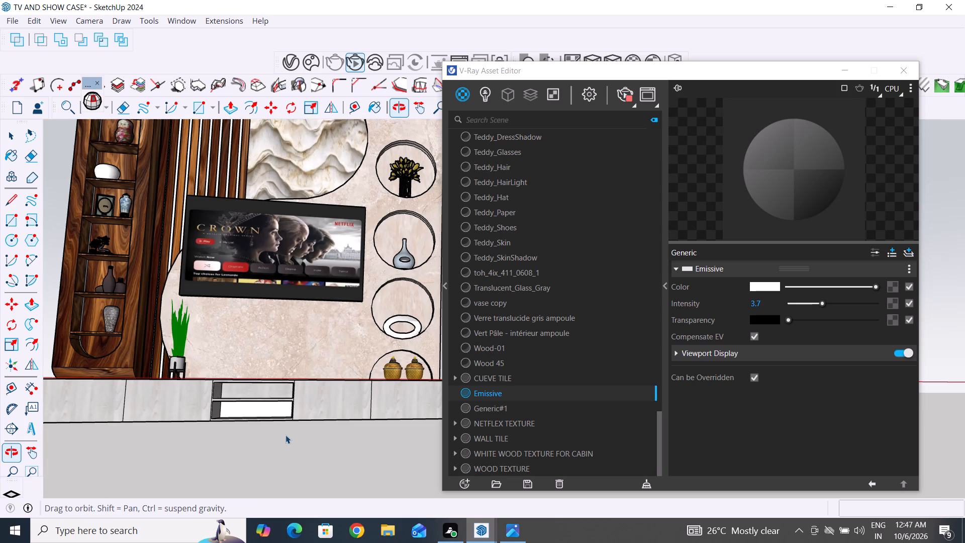
# Copy the rear long edge of the base cabinet's underside about 2' 8 11/16" towards the drawer fronts.
pyautogui.moveTo(285, 435); pyautogui.dragTo(304, 306, button='middle')
pyautogui.scroll(5, 287, 356)
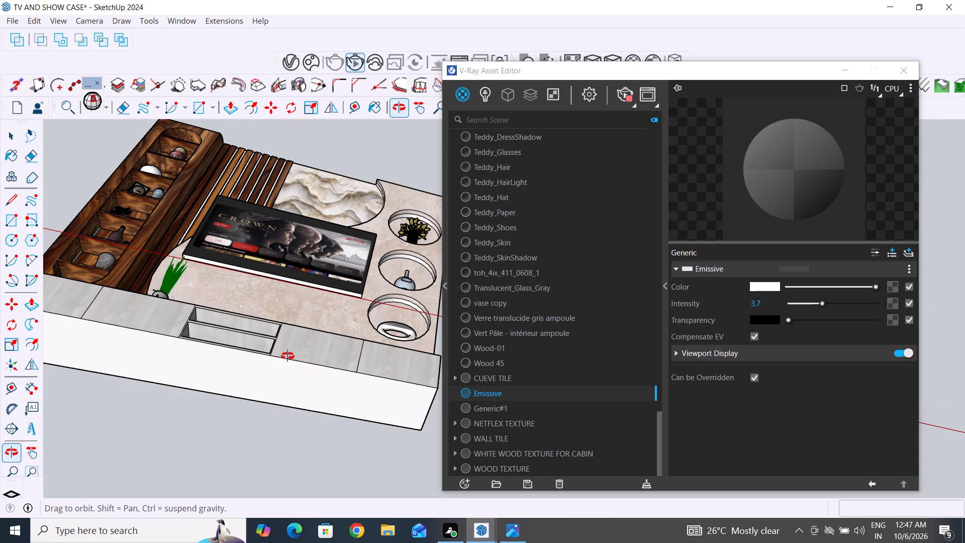
pyautogui.scroll(3, 288, 363)
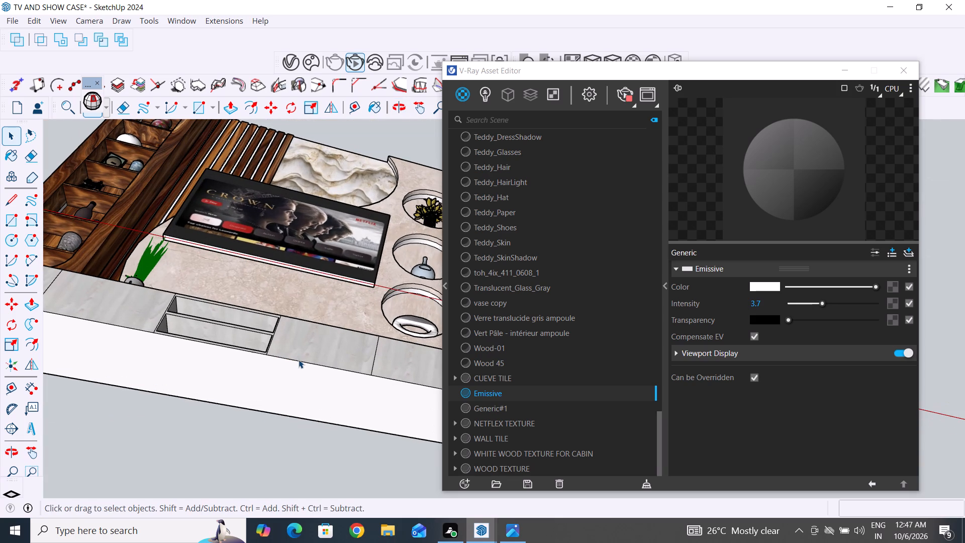
pyautogui.click(301, 361)
pyautogui.scroll(-6, 301, 361)
pyautogui.click(163, 411)
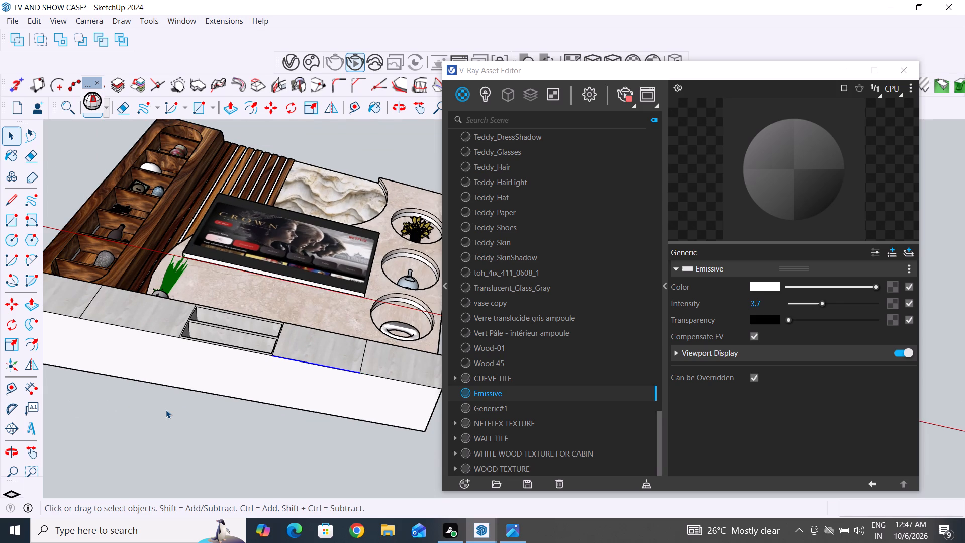
pyautogui.click(202, 380)
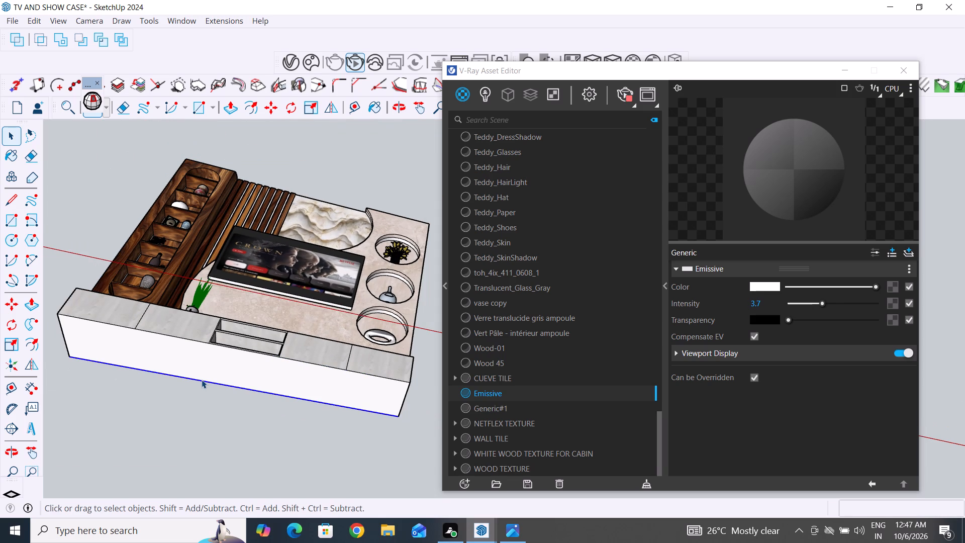
pyautogui.press('m')
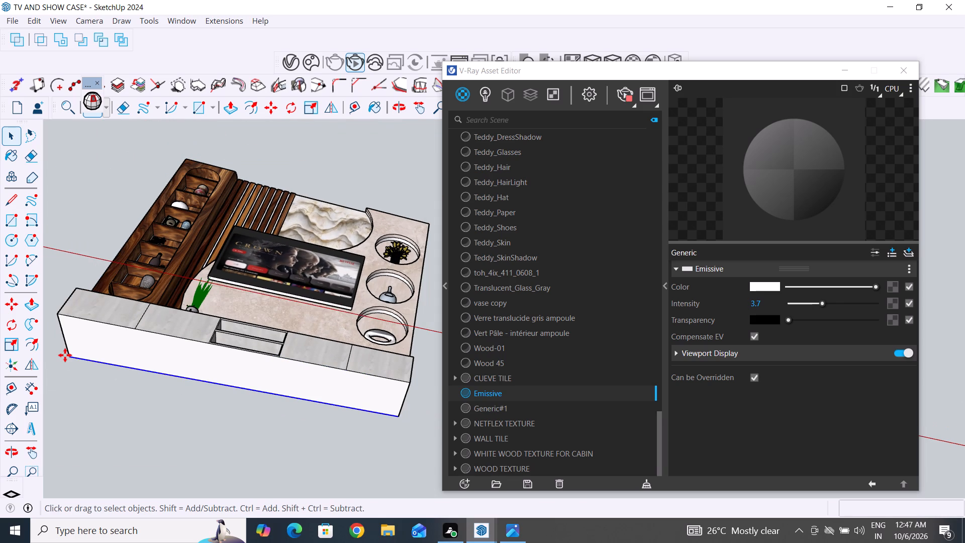
pyautogui.keyDown('ctrl'); pyautogui.click(69, 356); pyautogui.keyUp('ctrl')
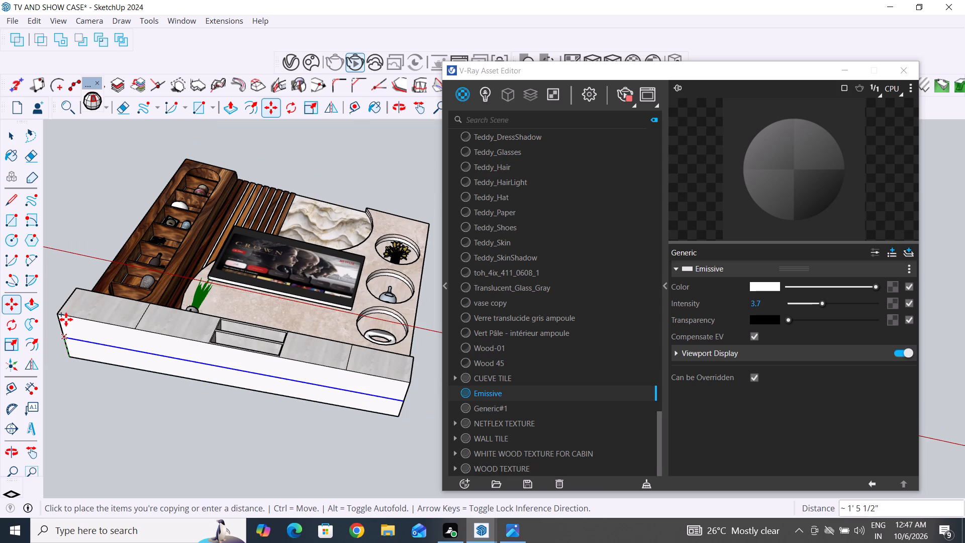
pyautogui.scroll(8, 66, 319)
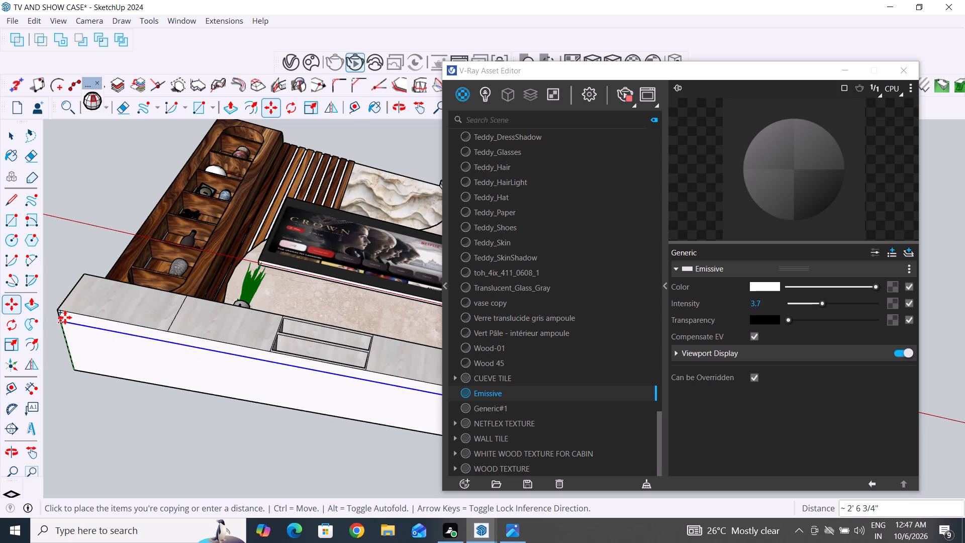
pyautogui.click(65, 317)
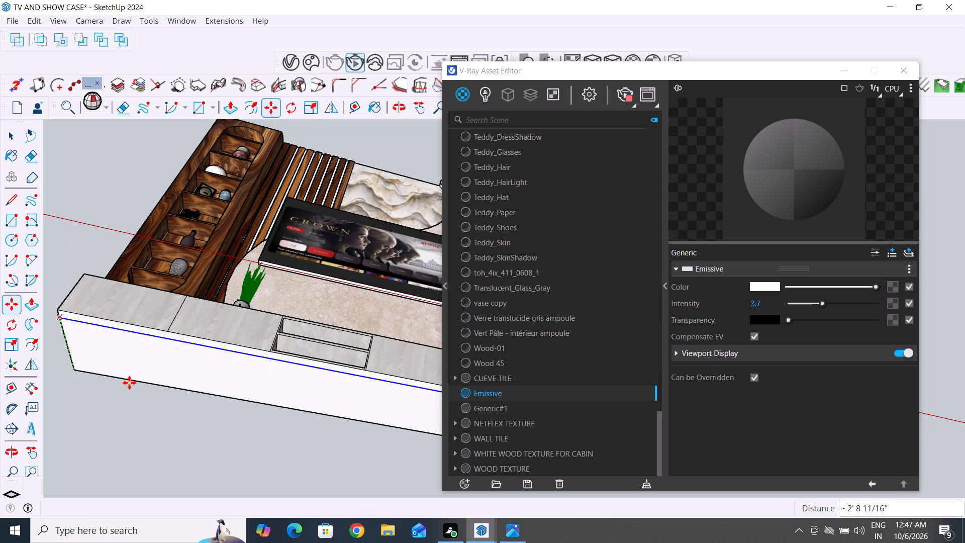
pyautogui.scroll(-3, 129, 383)
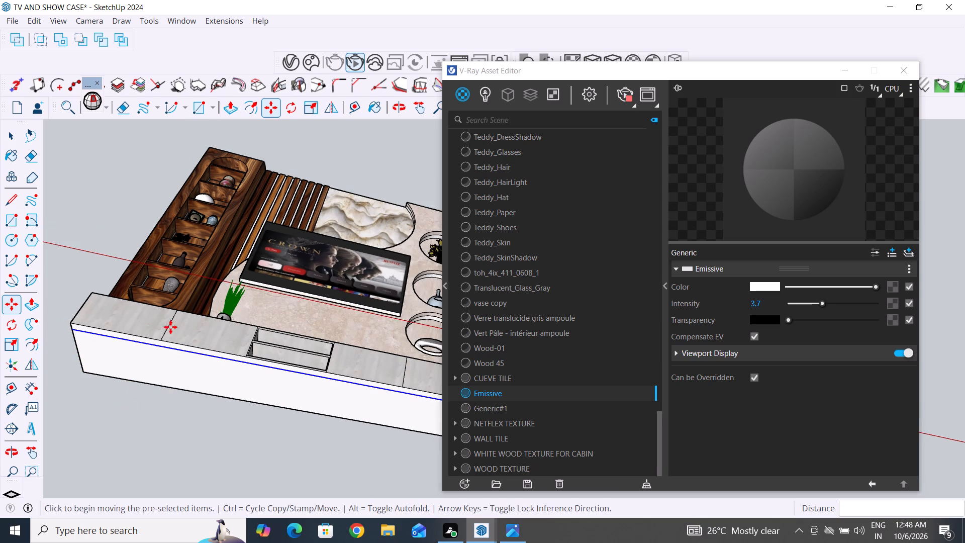
# Copy all segments of the marble back panel's bottom edge, between the plant and the gold jars' niche, about 9/16" upward.
pyautogui.click(12, 134)
pyautogui.scroll(-6, 187, 432)
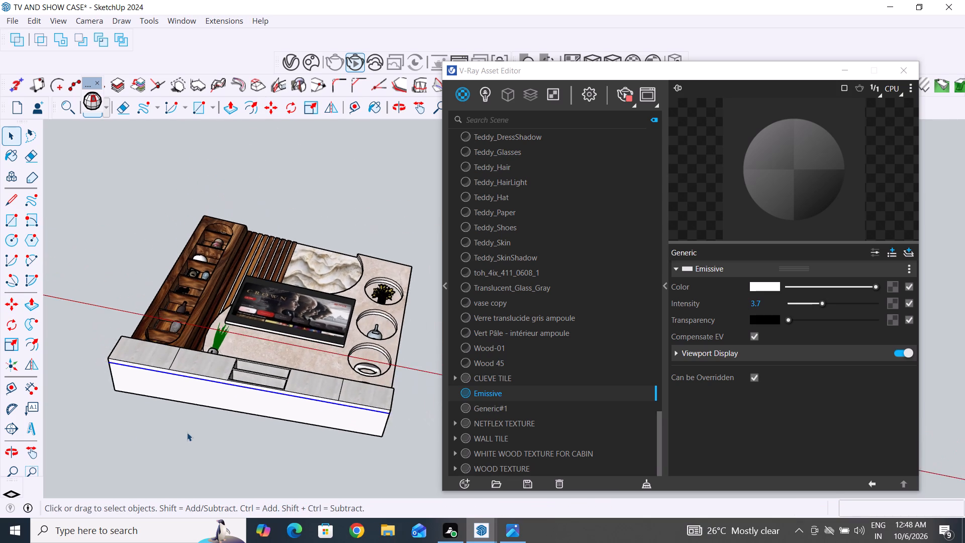
pyautogui.scroll(-4, 187, 432)
pyautogui.moveTo(229, 399); pyautogui.dragTo(207, 537, button='middle')
pyautogui.moveTo(292, 382); pyautogui.dragTo(291, 456, button='middle')
pyautogui.scroll(16, 292, 388)
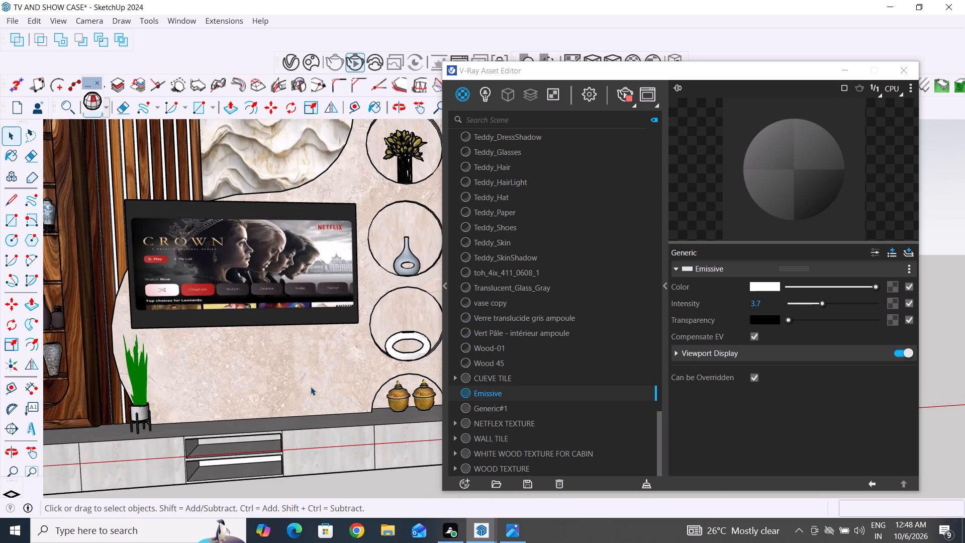
pyautogui.scroll(3, 311, 387)
pyautogui.moveTo(311, 395); pyautogui.dragTo(319, 426, button='middle')
pyautogui.scroll(3, 270, 424)
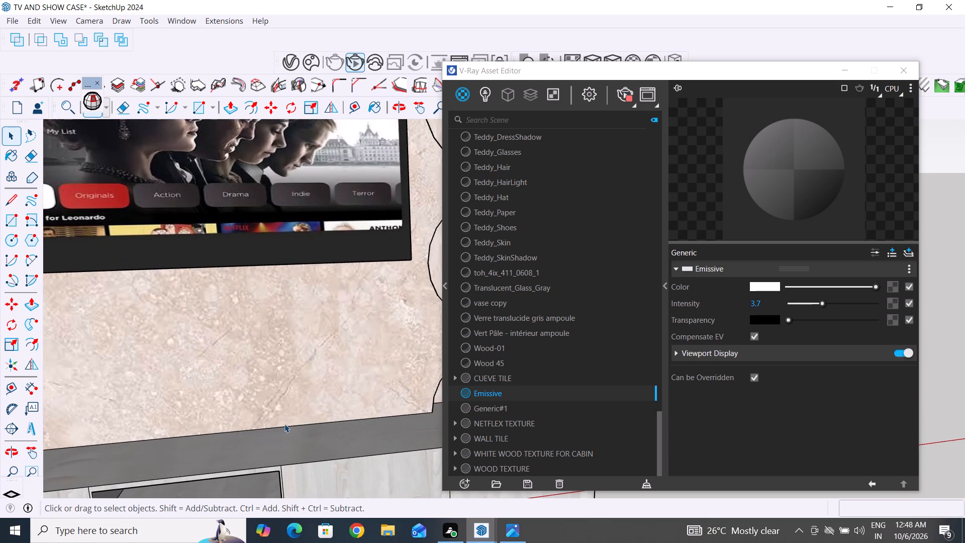
pyautogui.scroll(-4, 284, 424)
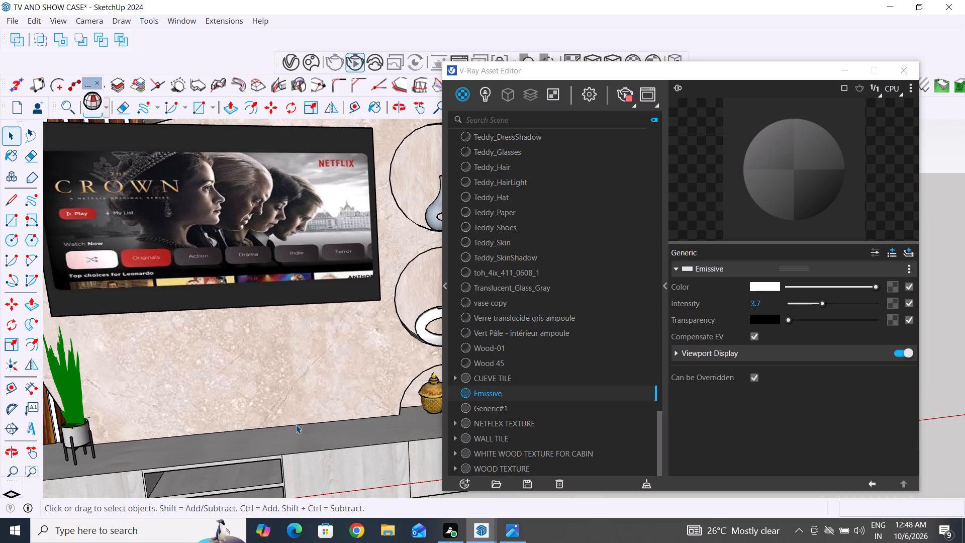
pyautogui.click(296, 425)
pyautogui.scroll(5, 138, 424)
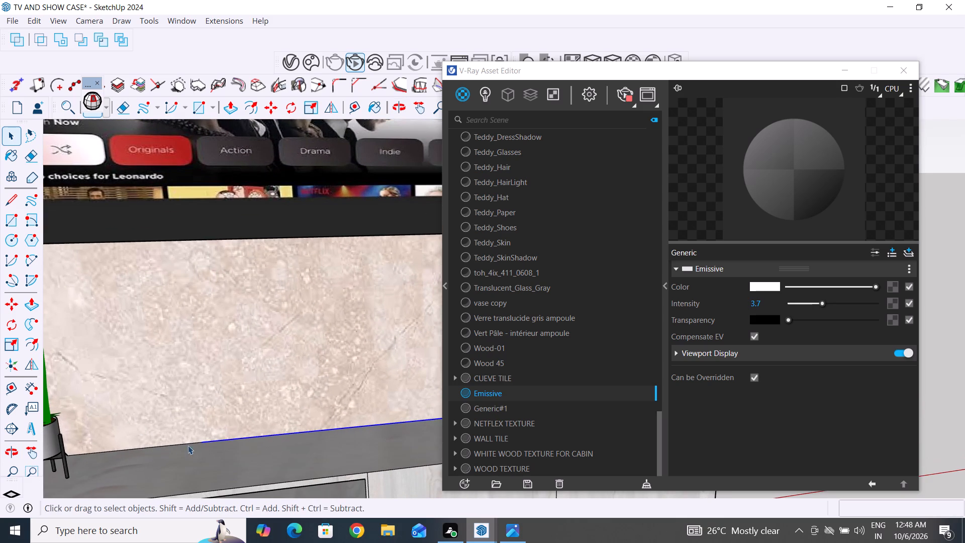
pyautogui.keyDown('ctrl'); pyautogui.click(192, 443); pyautogui.keyUp('ctrl')
pyautogui.keyDown('ctrl'); pyautogui.click(175, 444); pyautogui.keyUp('ctrl')
pyautogui.keyDown('ctrl'); pyautogui.click(139, 449); pyautogui.keyUp('ctrl')
pyautogui.scroll(-6, 308, 428)
pyautogui.scroll(16, 201, 448)
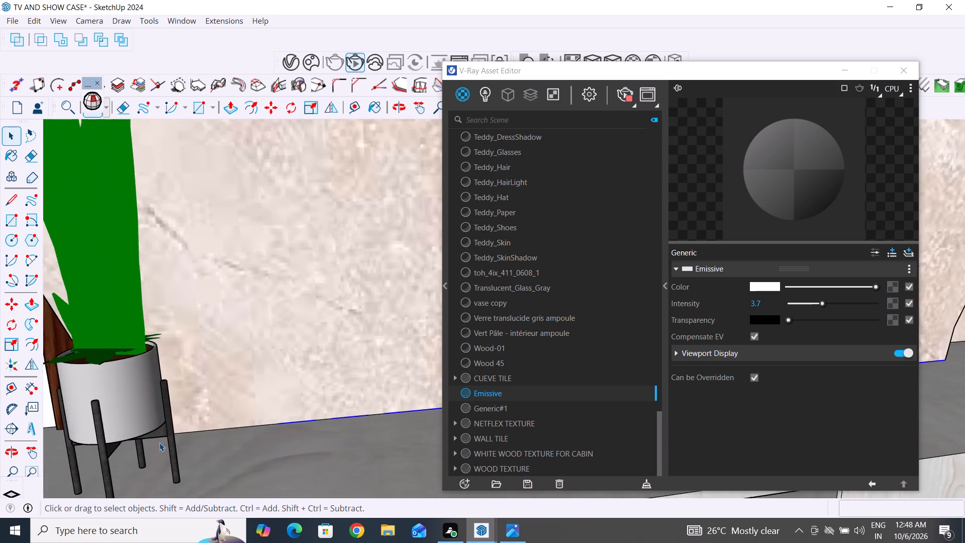
pyautogui.scroll(4, 174, 438)
pyautogui.moveTo(182, 437); pyautogui.dragTo(155, 366, button='middle')
pyautogui.moveTo(211, 427); pyautogui.dragTo(188, 463, button='middle')
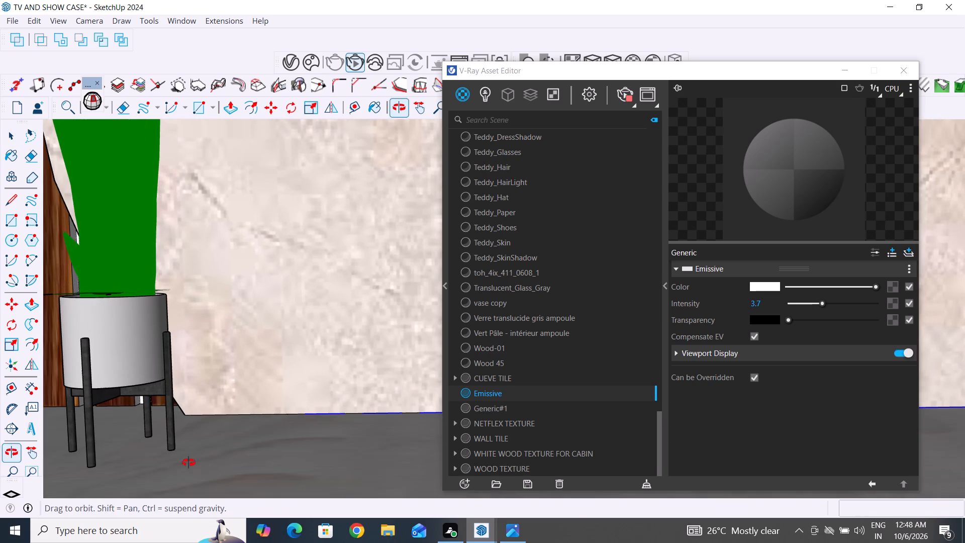
pyautogui.keyDown('ctrl'); pyautogui.click(220, 414); pyautogui.keyUp('ctrl')
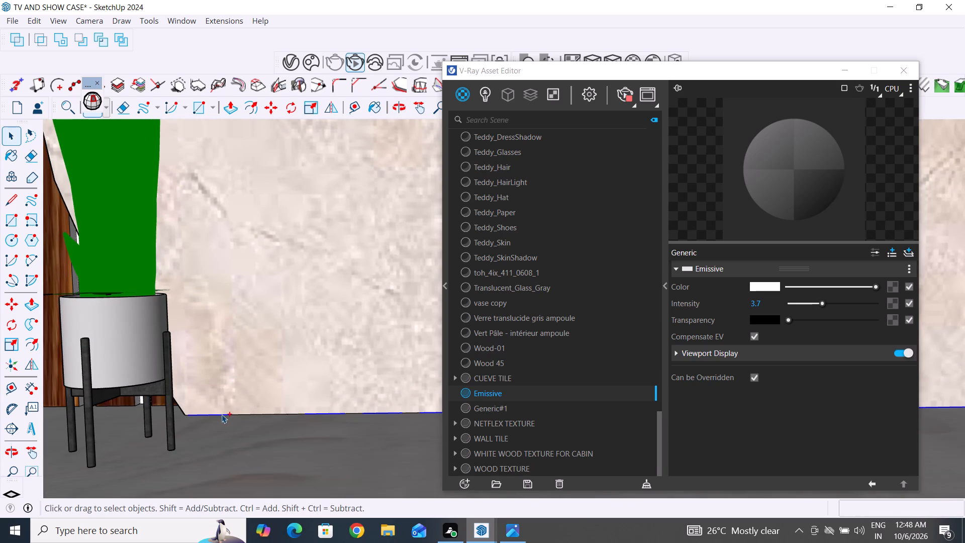
pyautogui.keyDown('ctrl'); pyautogui.click(186, 414); pyautogui.keyUp('ctrl')
pyautogui.keyDown('ctrl'); pyautogui.scroll(20, 179, 422); pyautogui.keyUp('ctrl')
pyautogui.keyDown('ctrl'); pyautogui.scroll(2, 179, 422); pyautogui.keyUp('ctrl')
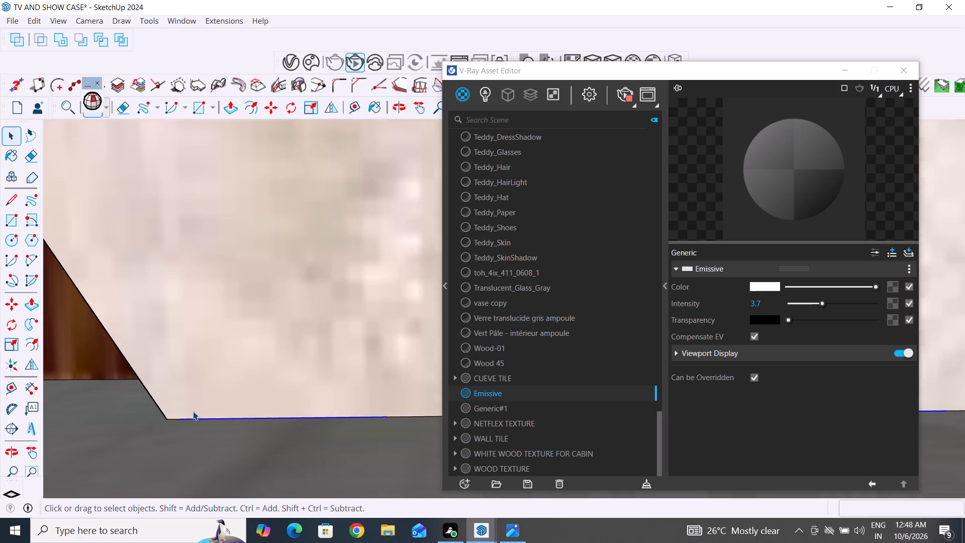
pyautogui.keyDown('ctrl'); pyautogui.scroll(7, 193, 411); pyautogui.keyUp('ctrl')
pyautogui.keyDown('ctrl'); pyautogui.click(168, 423); pyautogui.keyUp('ctrl')
pyautogui.scroll(-5, 129, 424)
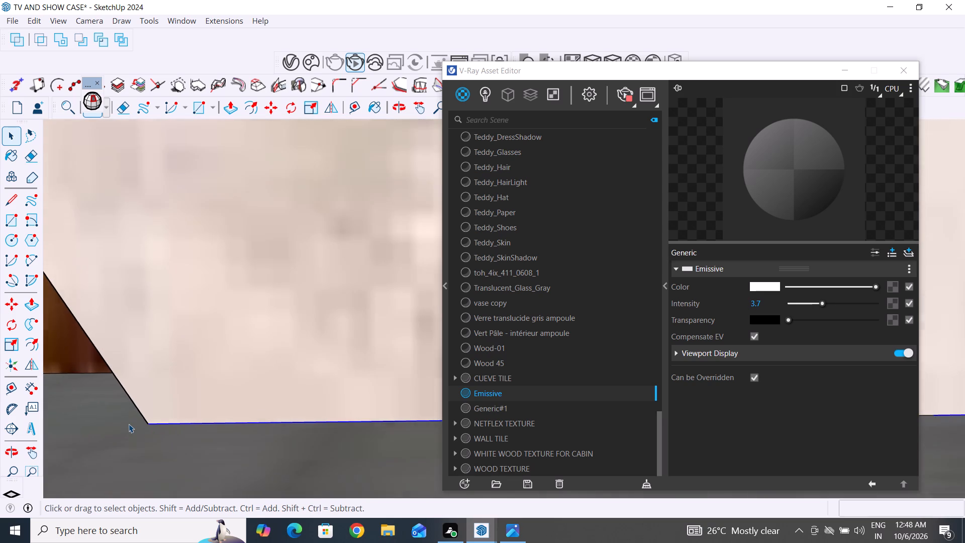
pyautogui.scroll(-19, 129, 424)
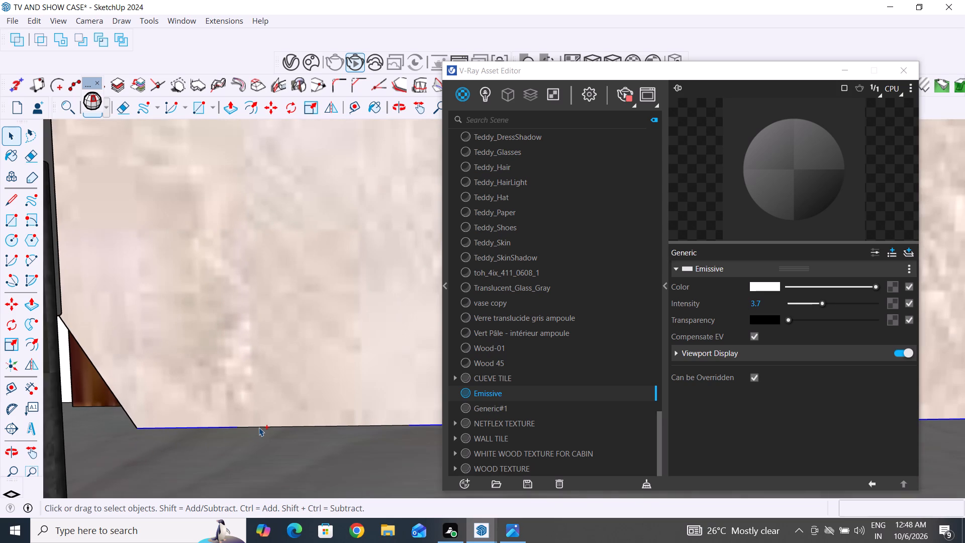
pyautogui.keyDown('ctrl'); pyautogui.click(253, 426); pyautogui.keyUp('ctrl')
pyautogui.scroll(-4, 200, 420)
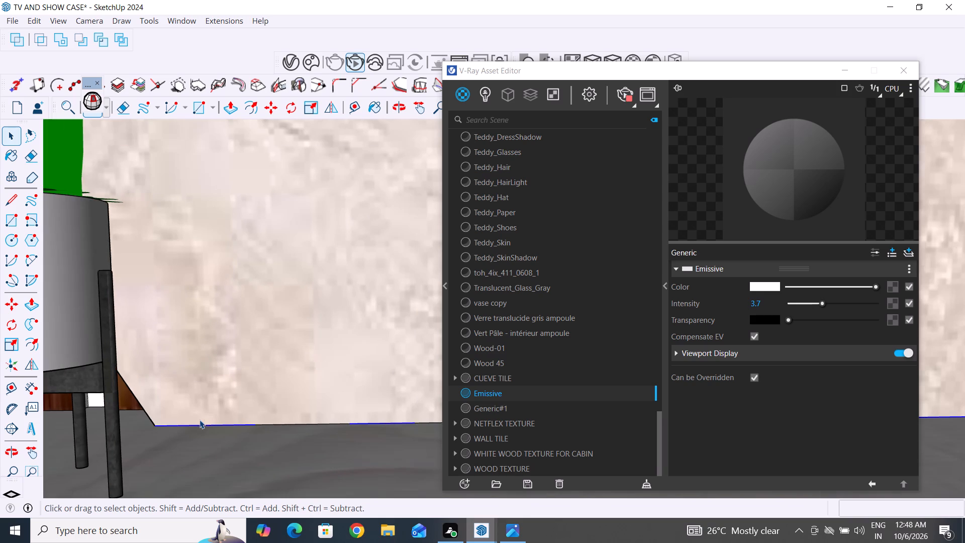
pyautogui.keyDown('ctrl'); pyautogui.click(274, 424); pyautogui.keyUp('ctrl')
pyautogui.scroll(-6, 216, 400)
pyautogui.moveTo(288, 437); pyautogui.dragTo(305, 449, button='middle')
pyautogui.scroll(13, 304, 433)
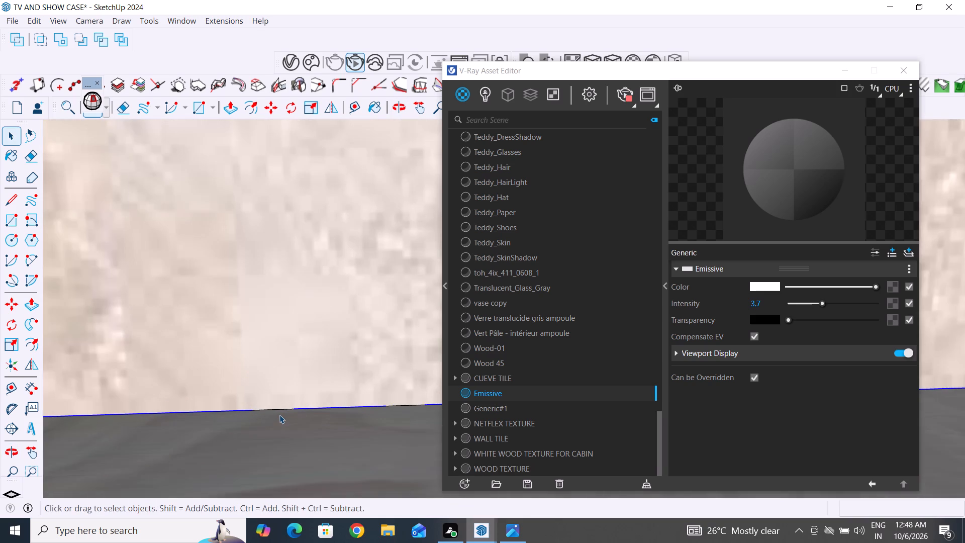
pyautogui.scroll(1, 279, 415)
pyautogui.keyDown('ctrl'); pyautogui.click(274, 409); pyautogui.keyUp('ctrl')
pyautogui.scroll(-14, 213, 400)
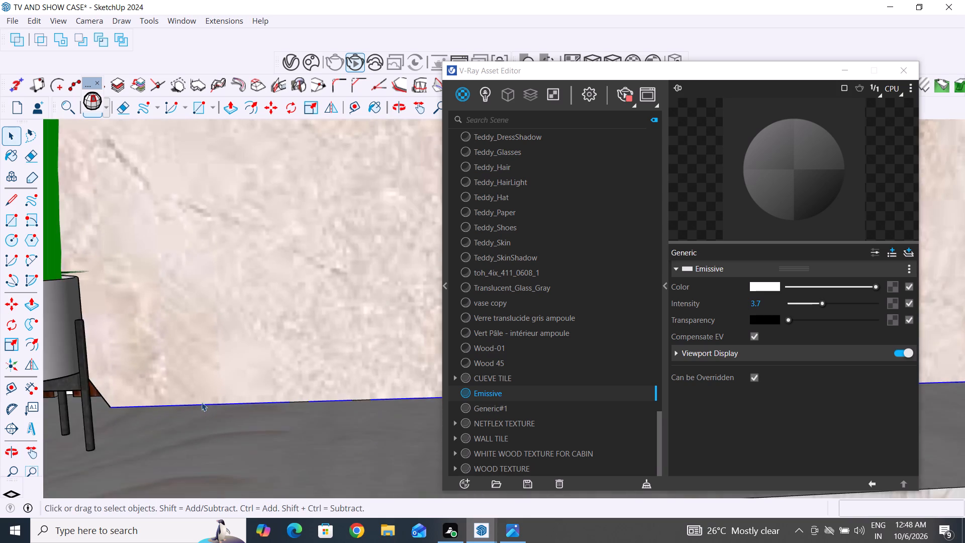
pyautogui.scroll(-3, 202, 402)
pyautogui.scroll(17, 300, 419)
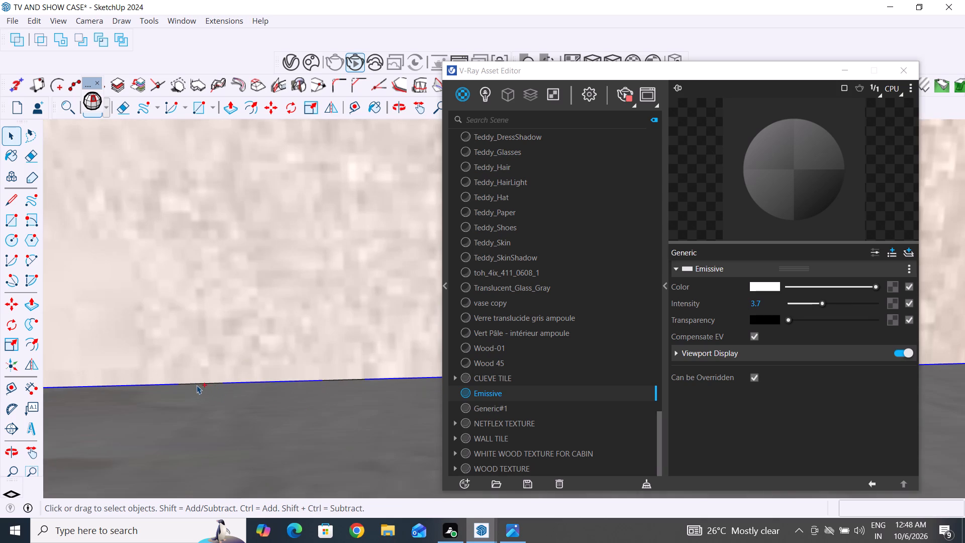
pyautogui.keyDown('ctrl'); pyautogui.click(194, 383); pyautogui.keyUp('ctrl')
pyautogui.scroll(-5, 152, 405)
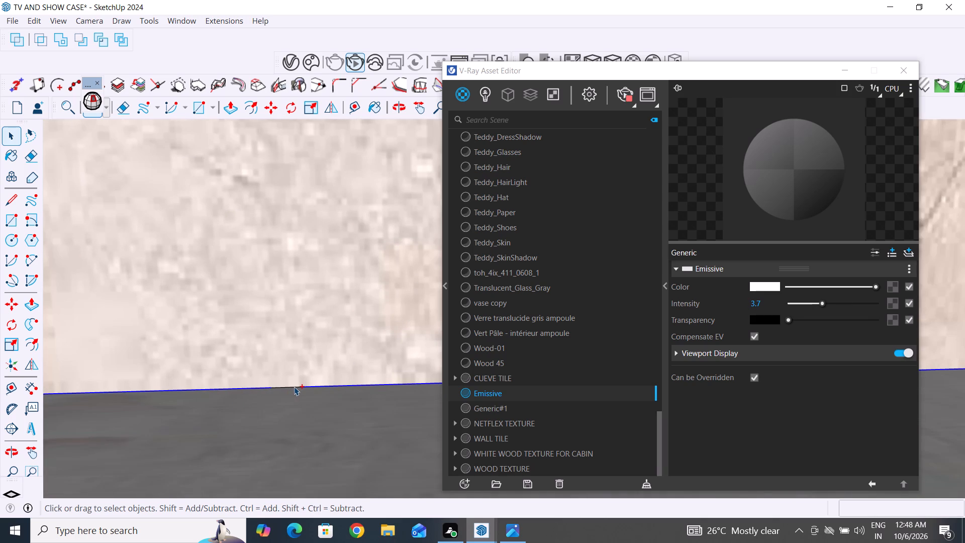
pyautogui.keyDown('ctrl'); pyautogui.click(294, 387); pyautogui.keyUp('ctrl')
pyautogui.scroll(-18, 154, 411)
pyautogui.scroll(-5, 150, 413)
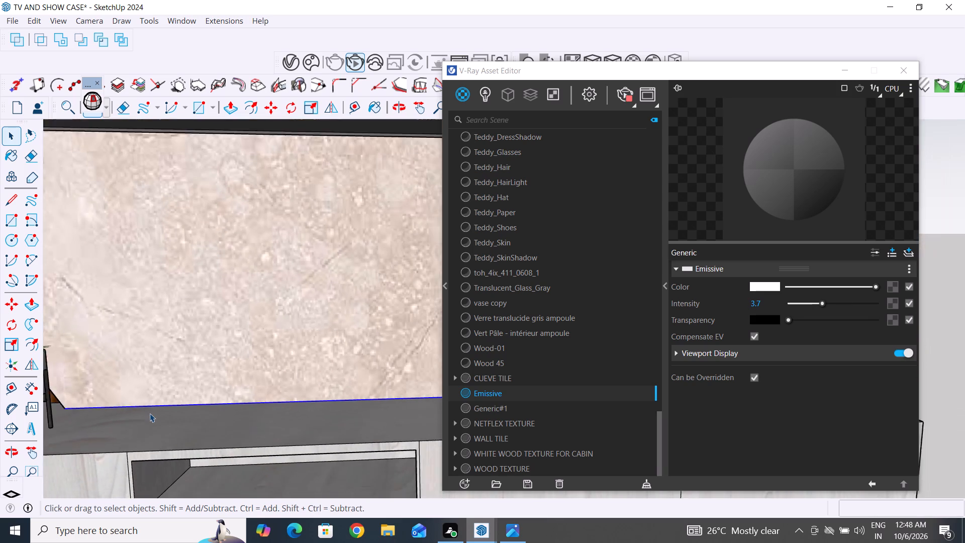
pyautogui.scroll(-8, 150, 413)
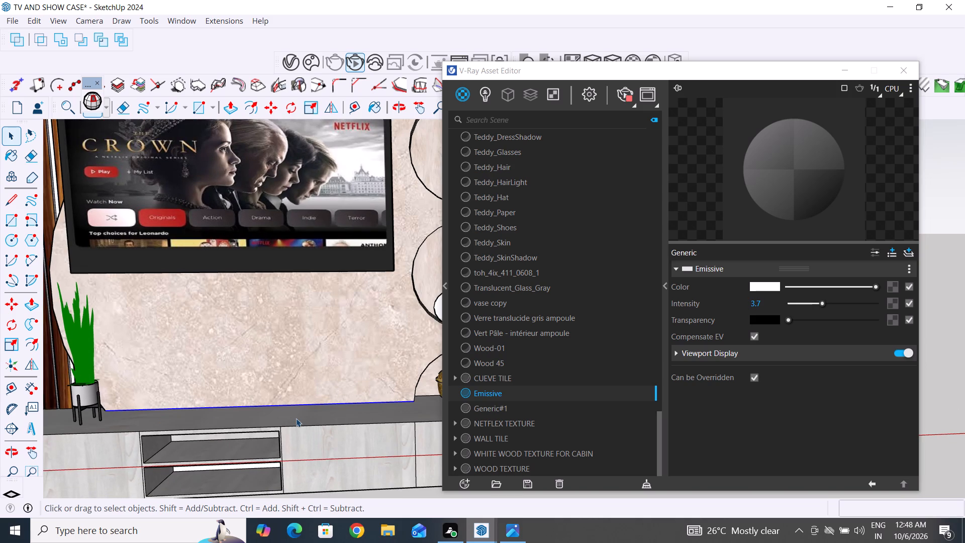
pyautogui.press('m')
pyautogui.scroll(13, 413, 397)
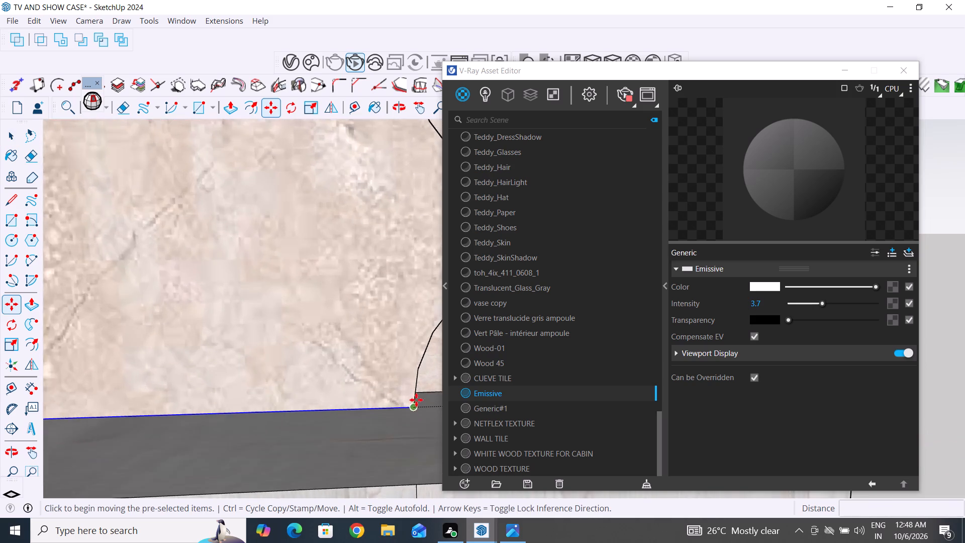
pyautogui.scroll(8, 416, 400)
pyautogui.click(408, 415)
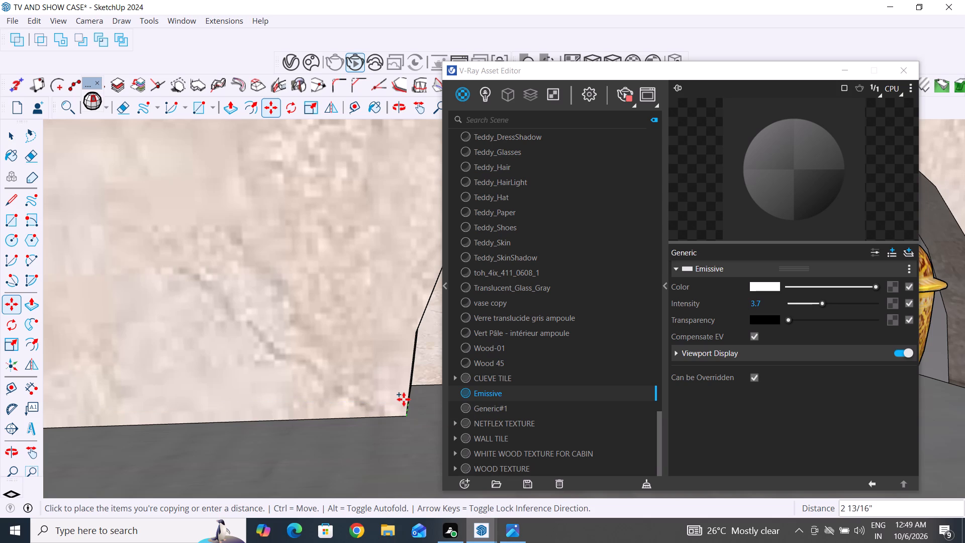
pyautogui.moveTo(403, 403); pyautogui.dragTo(283, 408, button='middle')
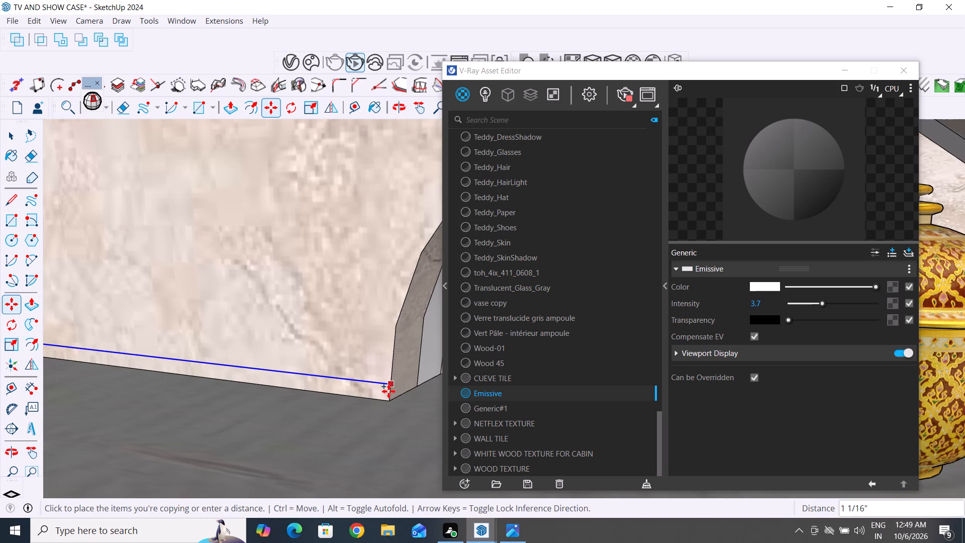
pyautogui.click(389, 393)
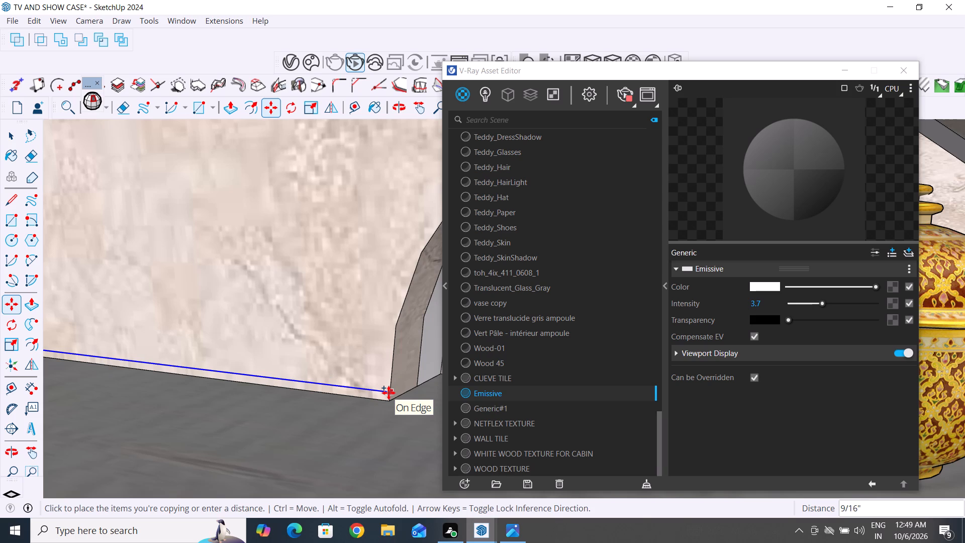
# Examine the marble panel's base along the countertop and the whole wall unit.
pyautogui.scroll(-2, 291, 397)
pyautogui.scroll(-1, 389, 393)
pyautogui.scroll(-1, 291, 397)
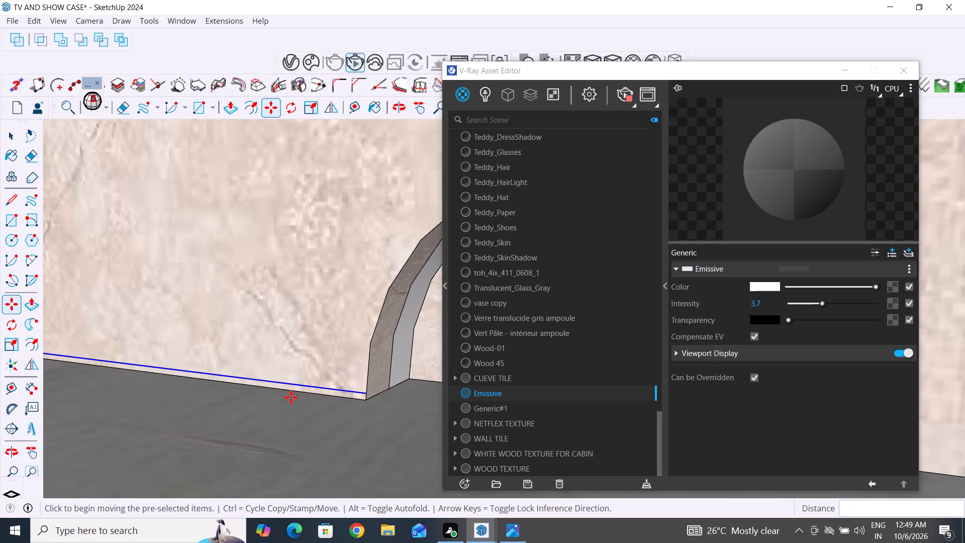
pyautogui.scroll(-7, 291, 397)
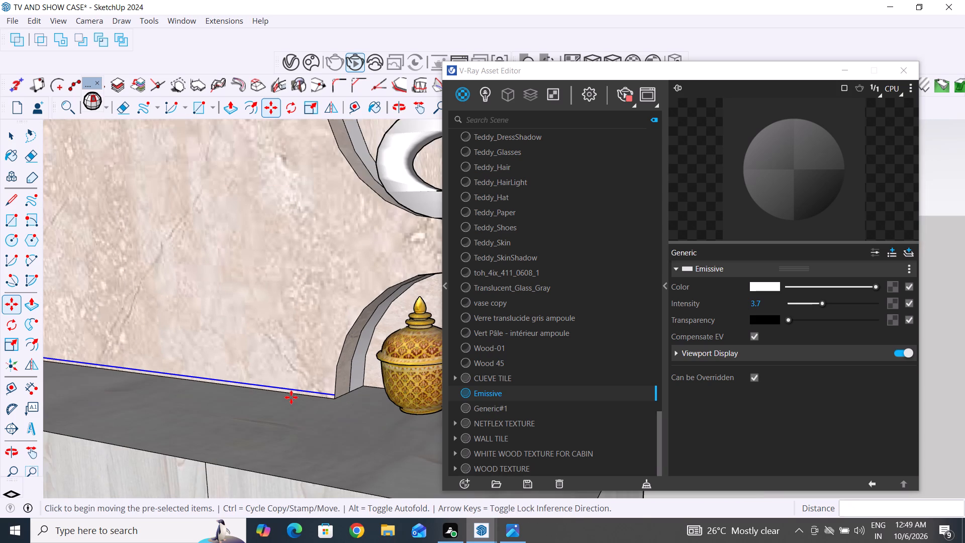
pyautogui.scroll(-9, 291, 397)
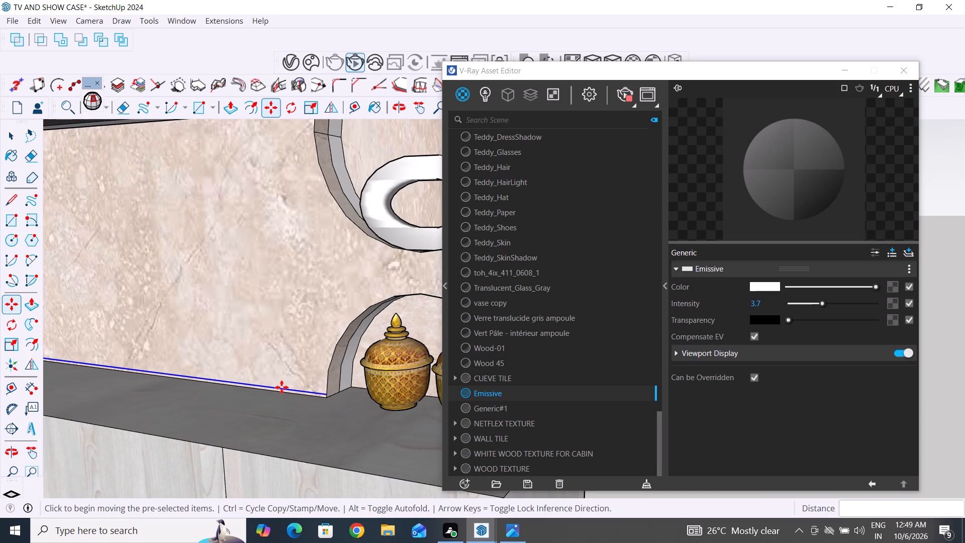
pyautogui.scroll(-6, 281, 387)
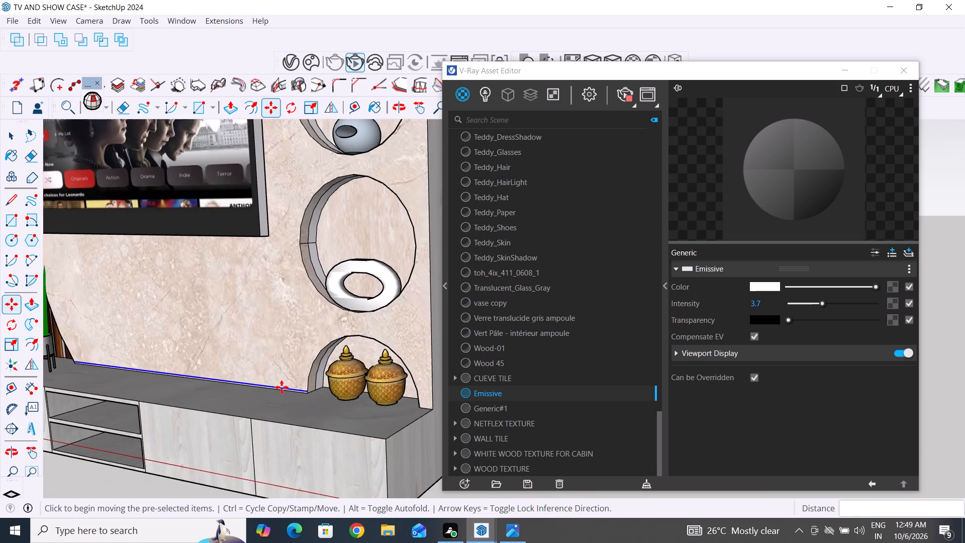
pyautogui.scroll(-6, 281, 387)
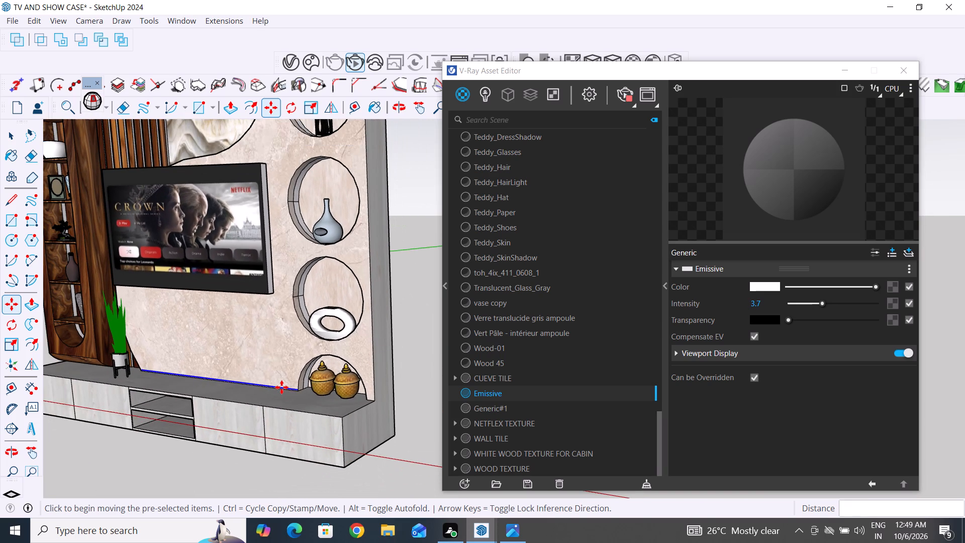
pyautogui.scroll(-5, 281, 387)
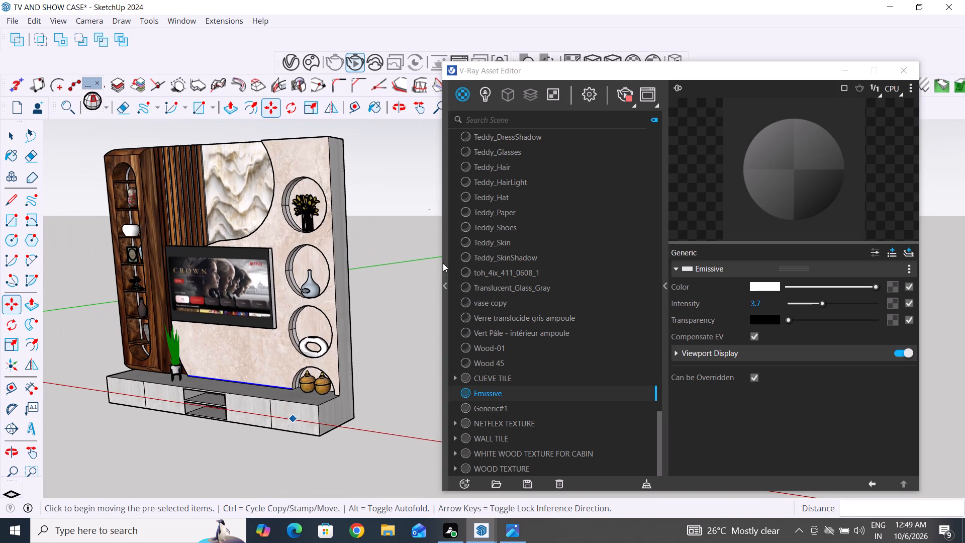
# Examine the copied line along the marble panel's bottom edge, checking by selection whether it divides off a thin strip.
pyautogui.click(12, 131)
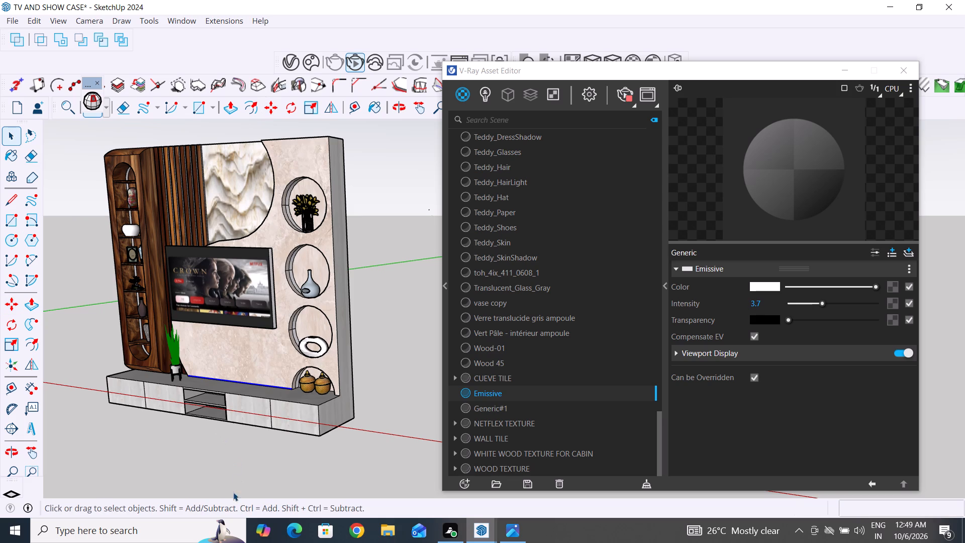
pyautogui.click(233, 492)
pyautogui.moveTo(248, 438); pyautogui.dragTo(329, 439, button='middle')
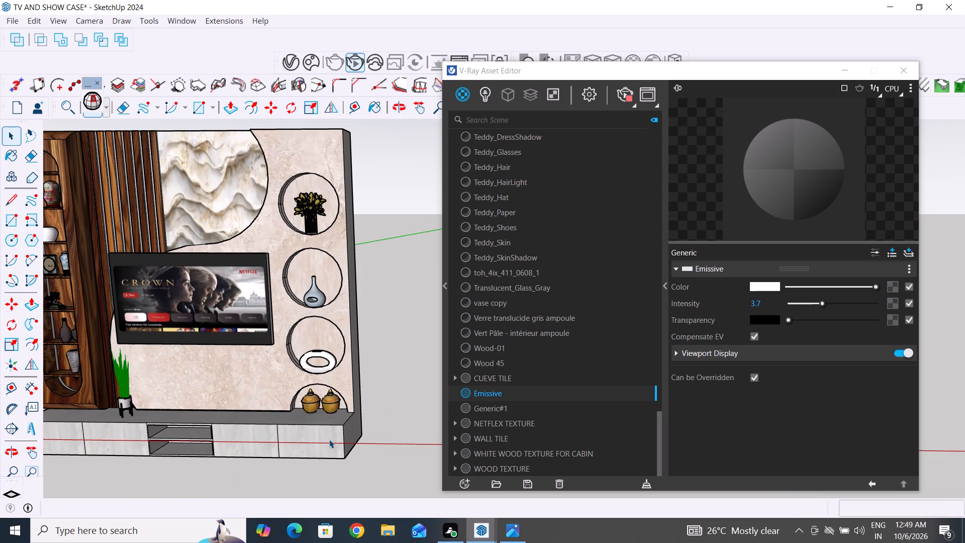
pyautogui.scroll(-2, 361, 413)
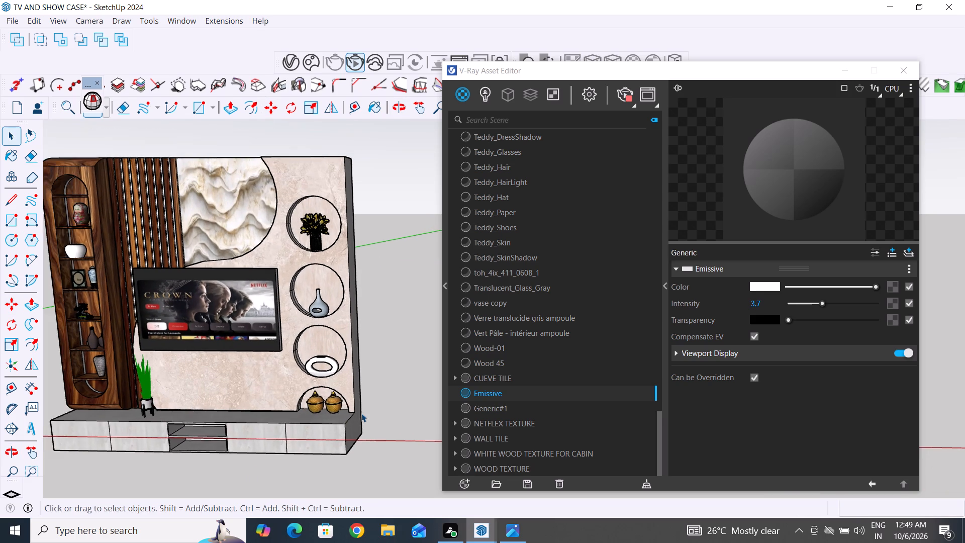
pyautogui.scroll(-2, 361, 413)
pyautogui.scroll(3, 327, 454)
pyautogui.scroll(8, 298, 405)
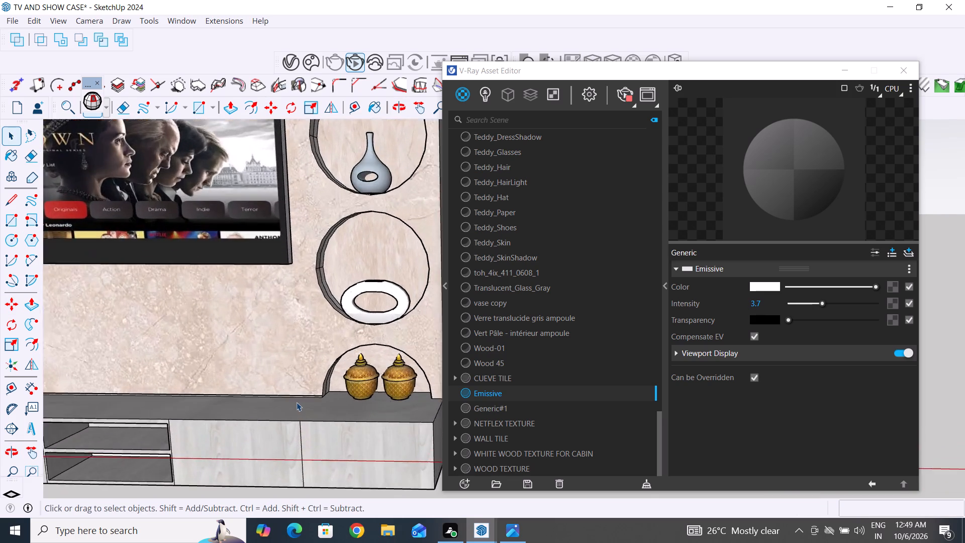
pyautogui.scroll(13, 297, 402)
pyautogui.click(311, 393)
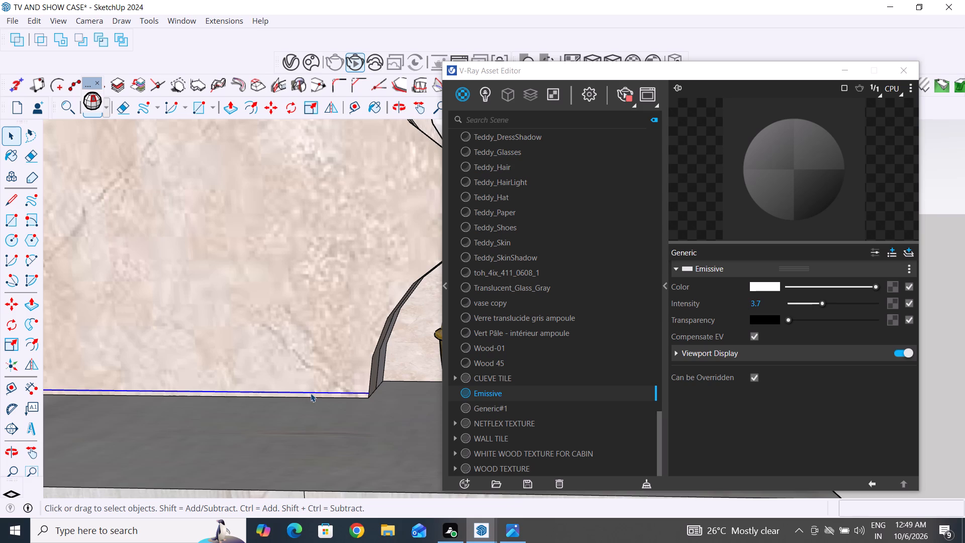
pyautogui.scroll(10, 312, 392)
pyautogui.click(328, 399)
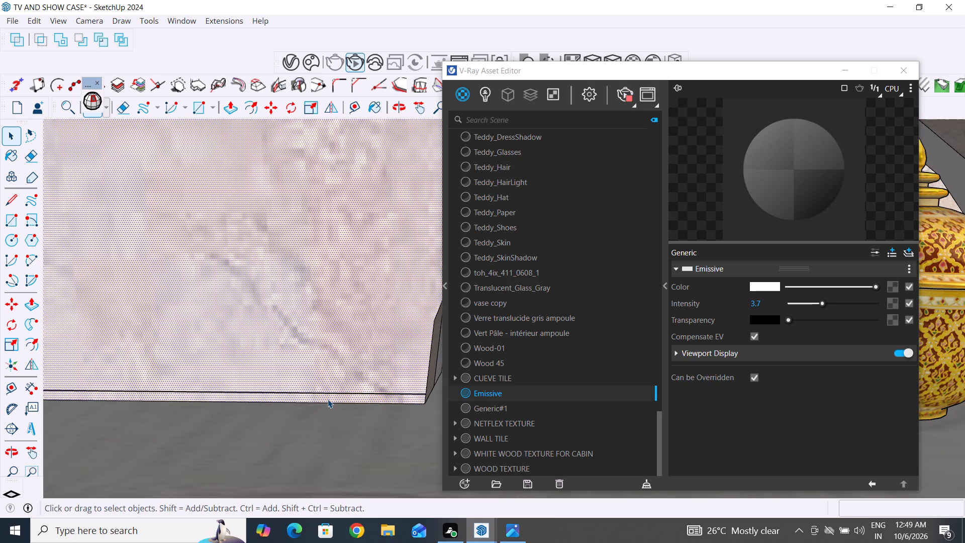
pyautogui.click(331, 395)
pyautogui.click(338, 395)
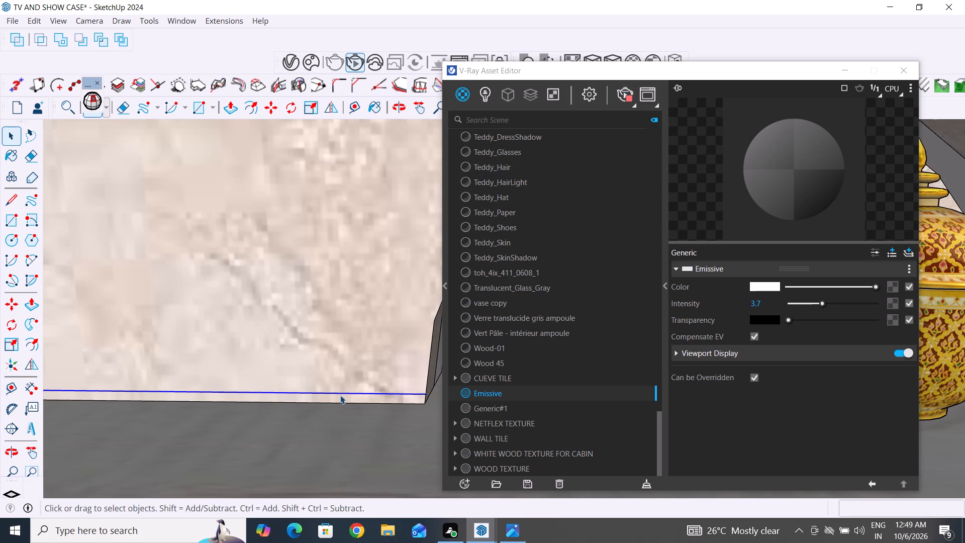
pyautogui.scroll(-5, 414, 409)
pyautogui.moveTo(425, 413); pyautogui.dragTo(305, 411, button='middle')
pyautogui.scroll(-10, 397, 437)
pyautogui.scroll(-1, 283, 407)
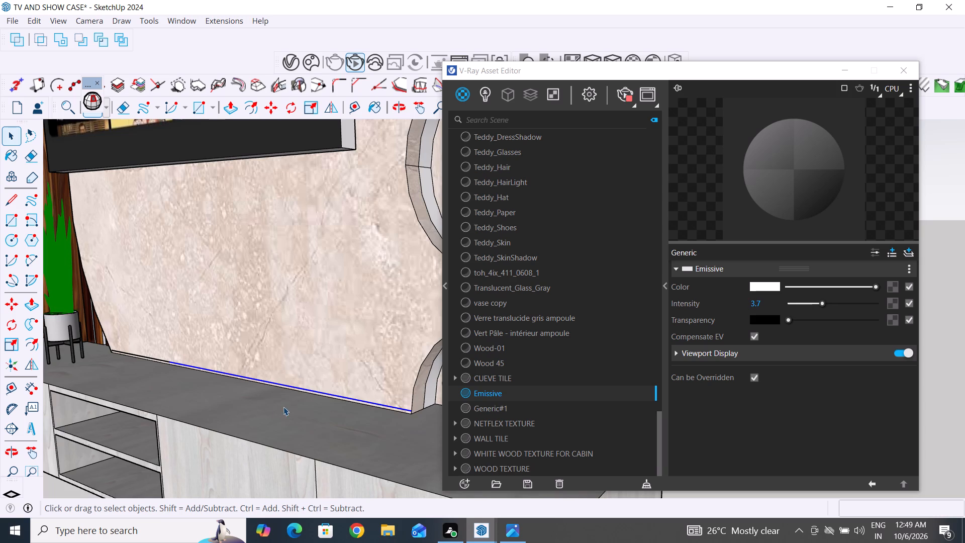
pyautogui.scroll(-2, 283, 407)
pyautogui.click(67, 493)
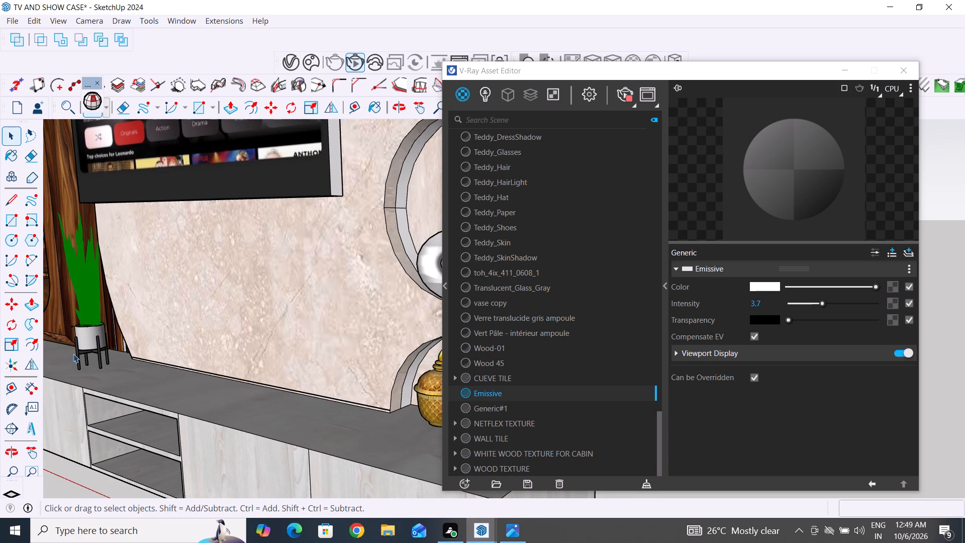
# Draw a thin rectangle about 8' by 9/16" along the marble panel's bottom edge, from the gold jars' niche to the corner behind the plant.
pyautogui.click(15, 220)
pyautogui.scroll(5, 143, 365)
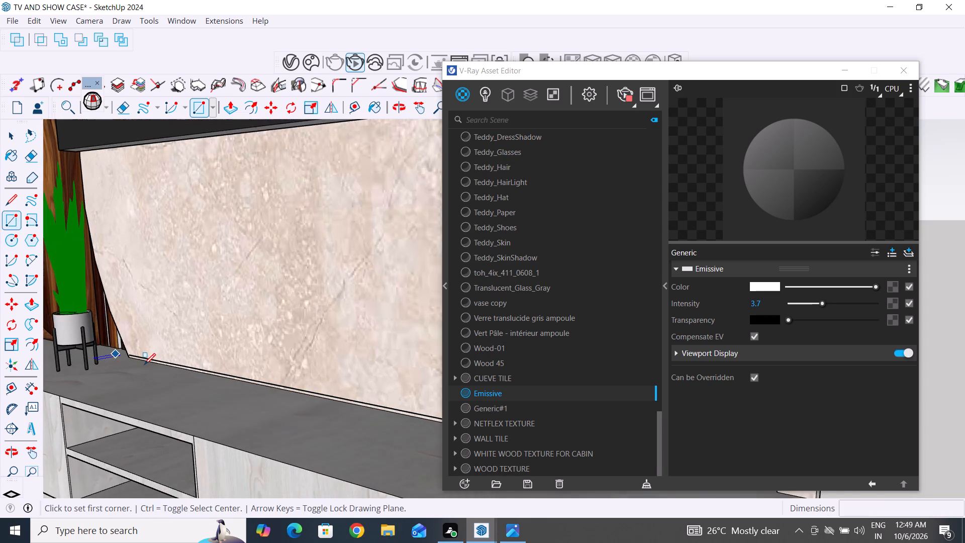
pyautogui.scroll(20, 144, 365)
pyautogui.scroll(3, 144, 365)
pyautogui.scroll(2, 83, 322)
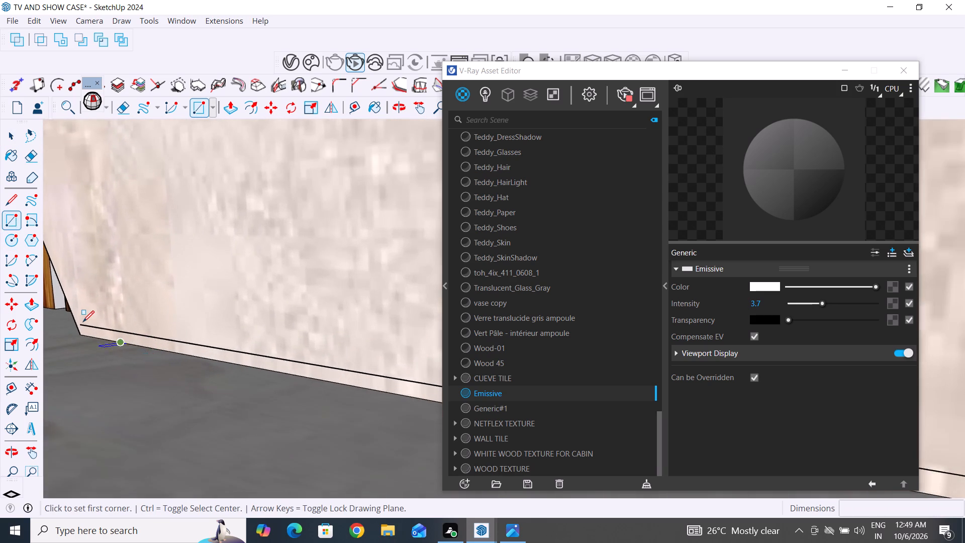
pyautogui.scroll(16, 83, 322)
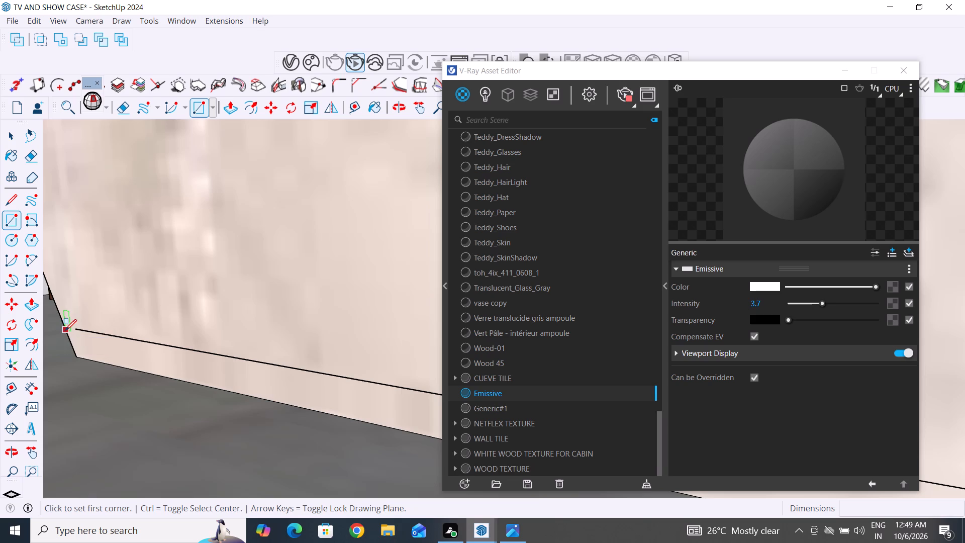
pyautogui.scroll(-20, 75, 322)
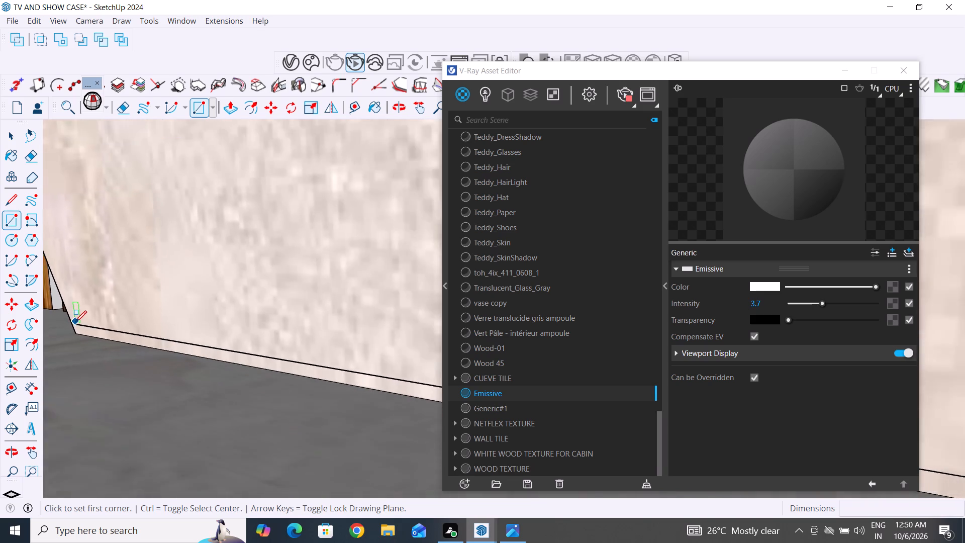
pyautogui.scroll(-20, 75, 322)
pyautogui.scroll(-12, 75, 322)
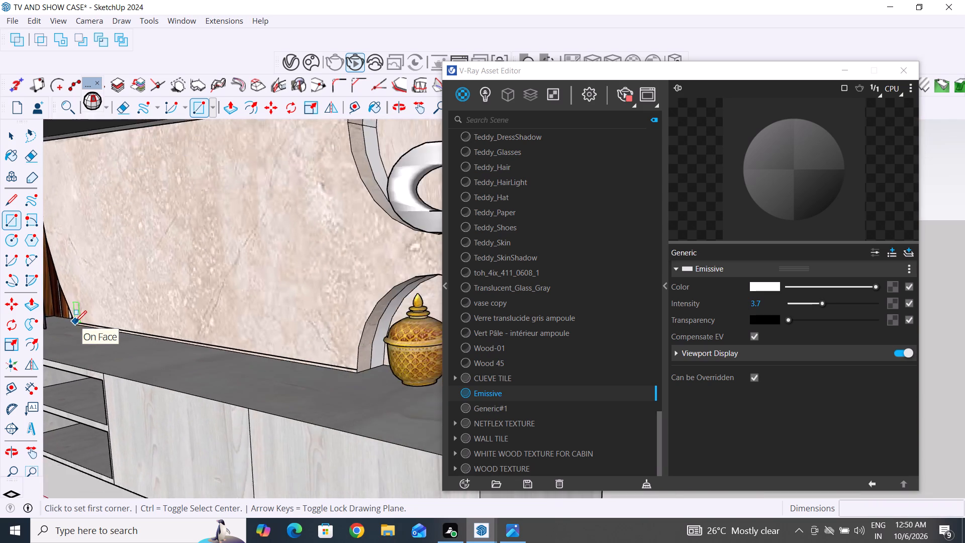
pyautogui.scroll(-2, 75, 322)
pyautogui.moveTo(141, 347); pyautogui.dragTo(369, 345, button='middle')
pyautogui.scroll(-5, 366, 320)
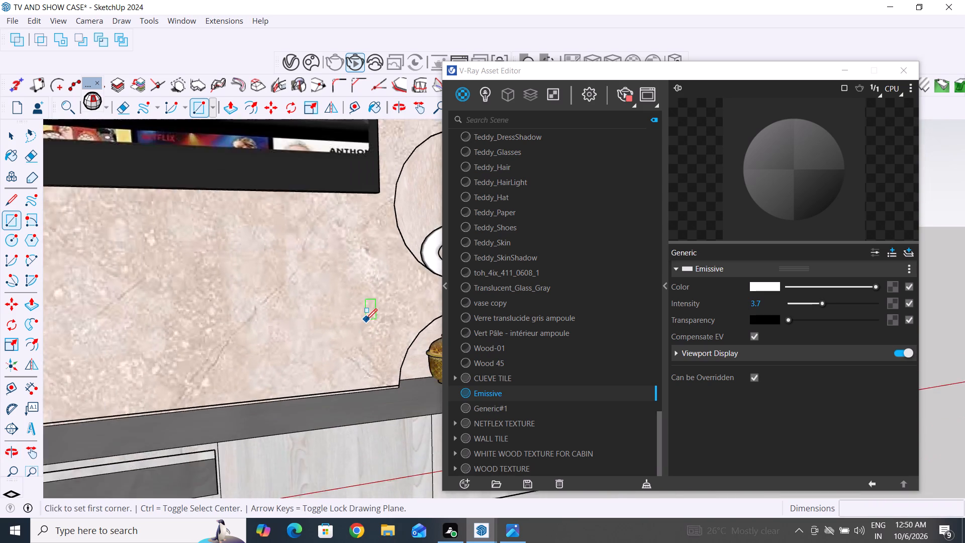
pyautogui.scroll(-7, 366, 320)
pyautogui.moveTo(296, 348); pyautogui.dragTo(387, 366, button='middle')
pyautogui.scroll(10, 364, 364)
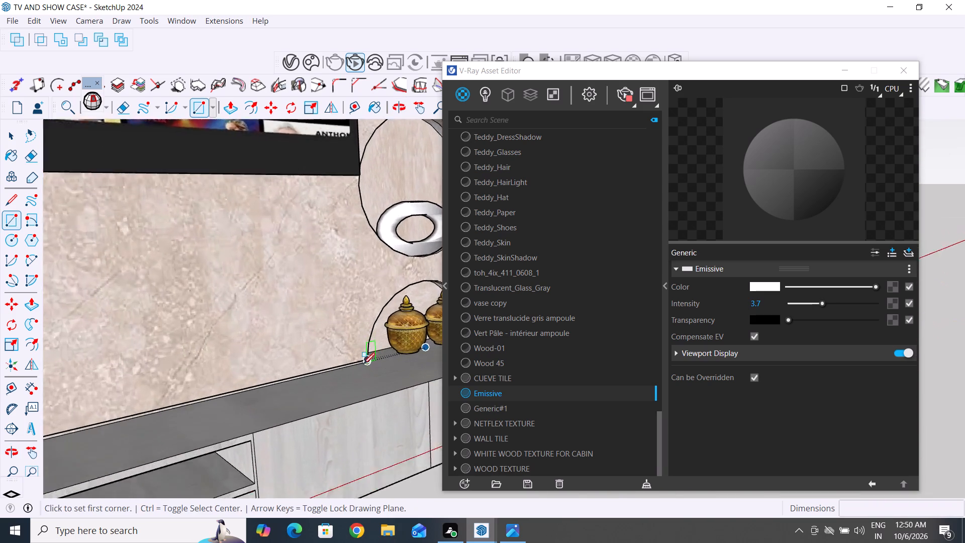
pyautogui.scroll(20, 363, 364)
pyautogui.scroll(9, 363, 364)
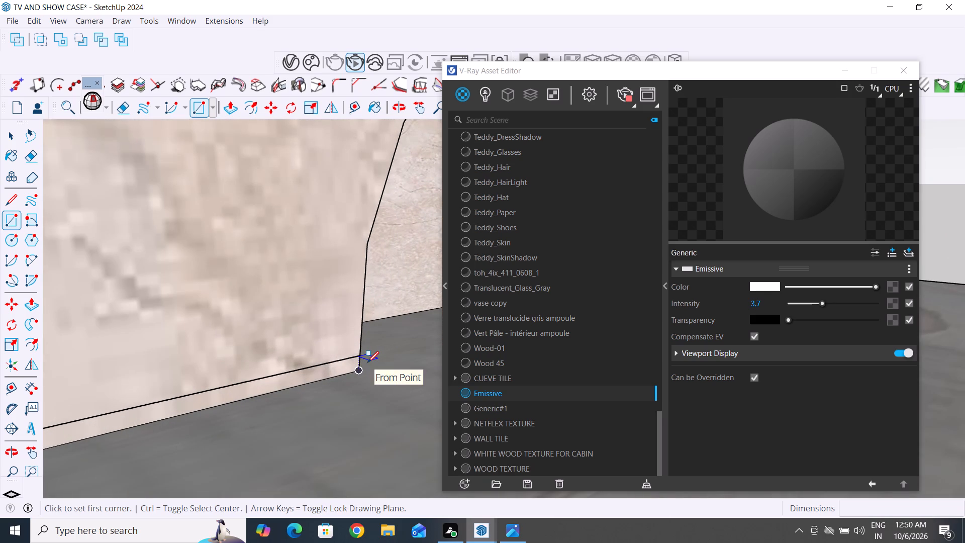
pyautogui.click(359, 357)
pyautogui.scroll(-7, 364, 365)
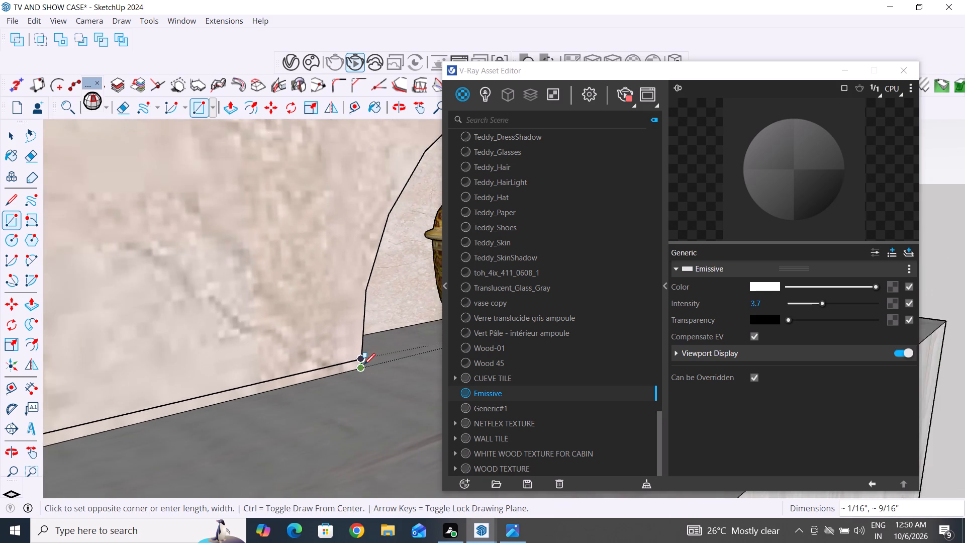
pyautogui.scroll(-20, 364, 365)
pyautogui.scroll(-14, 364, 365)
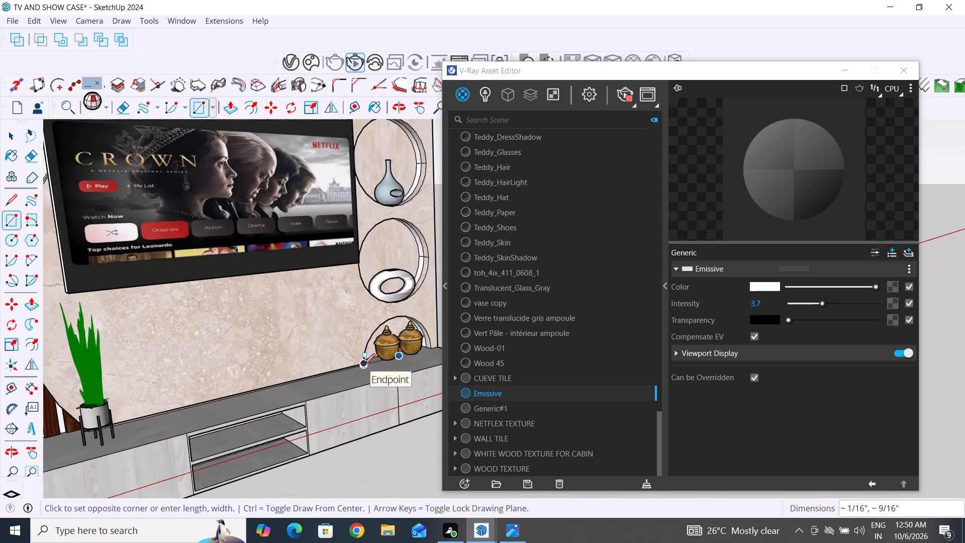
pyautogui.scroll(-5, 364, 365)
pyautogui.scroll(4, 247, 392)
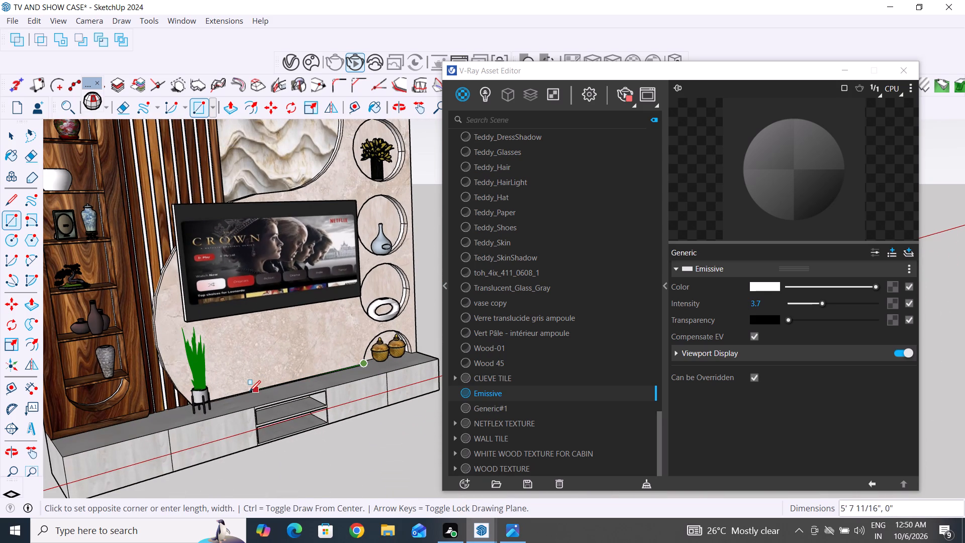
pyautogui.scroll(16, 216, 409)
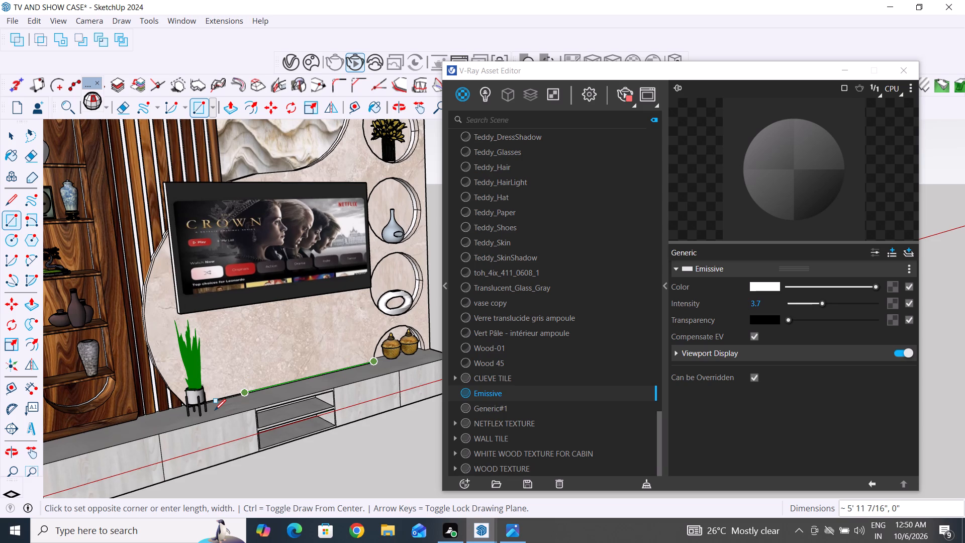
pyautogui.scroll(9, 201, 404)
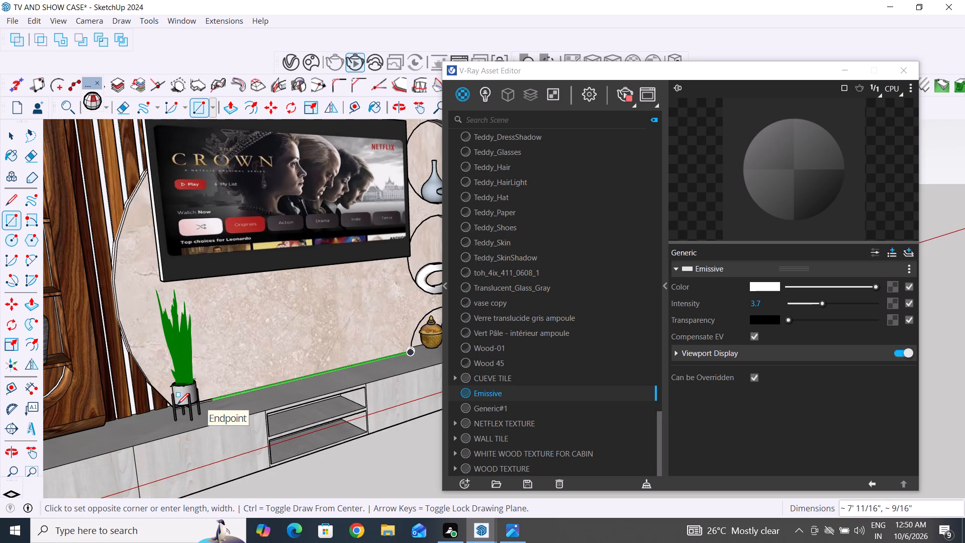
pyautogui.scroll(5, 153, 414)
pyautogui.moveTo(147, 416); pyautogui.dragTo(169, 420, button='middle')
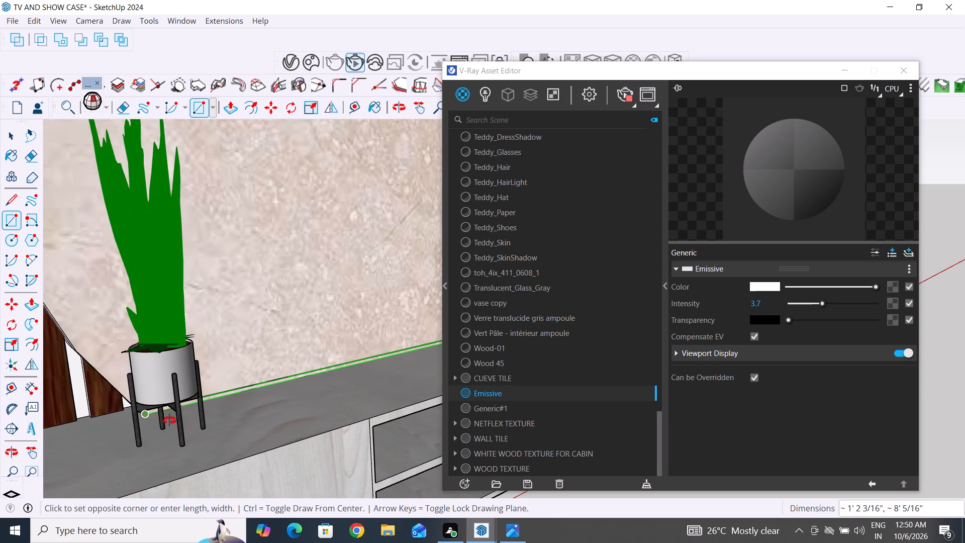
pyautogui.moveTo(169, 420); pyautogui.dragTo(252, 435, button='middle')
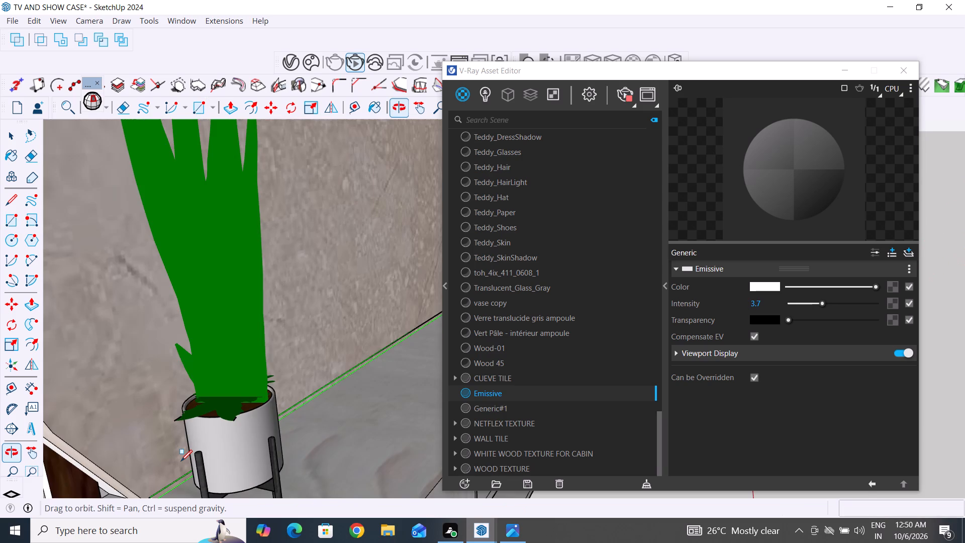
pyautogui.scroll(-4, 150, 465)
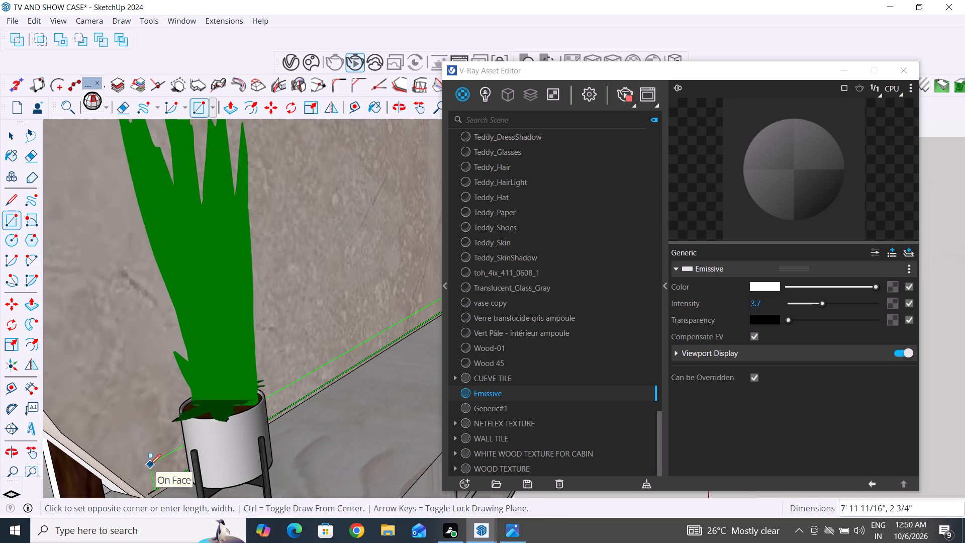
pyautogui.scroll(-4, 150, 465)
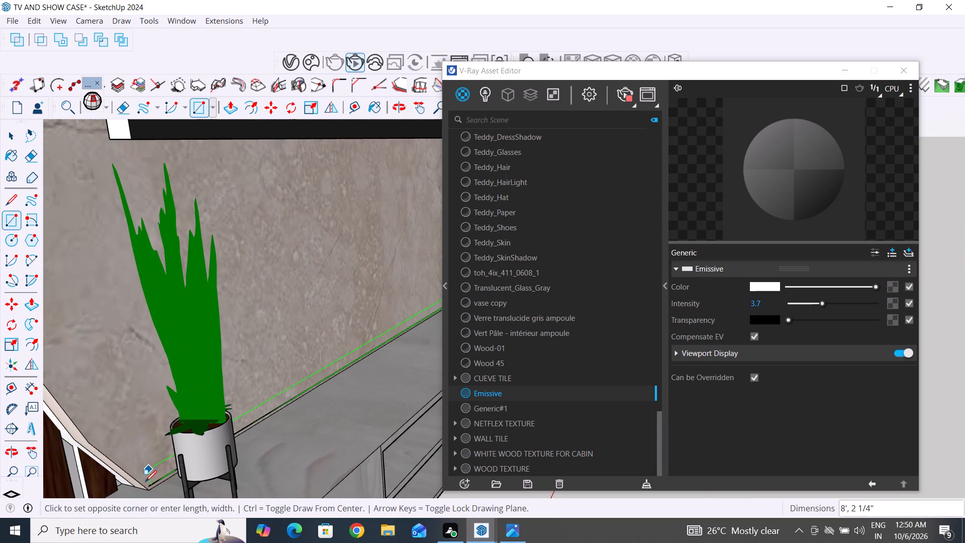
pyautogui.scroll(14, 148, 486)
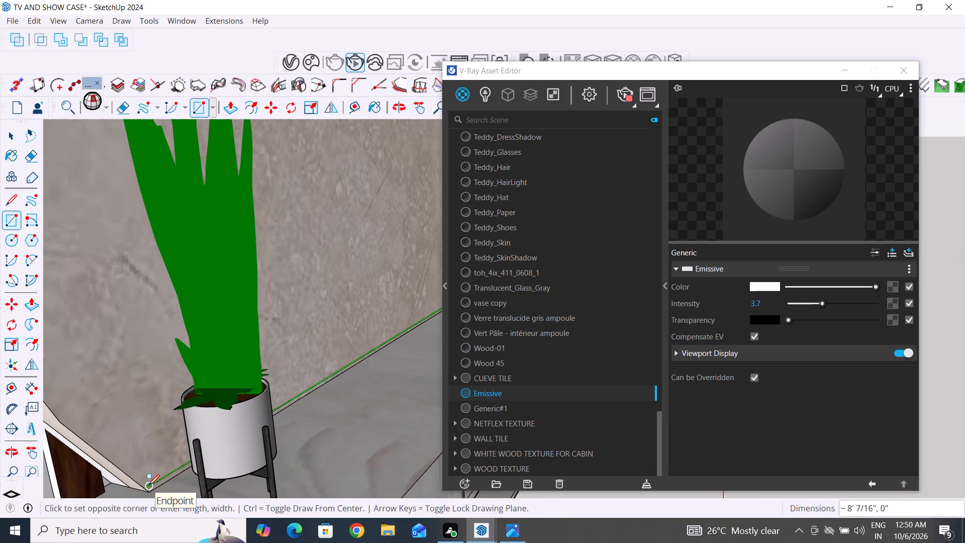
pyautogui.scroll(9, 148, 486)
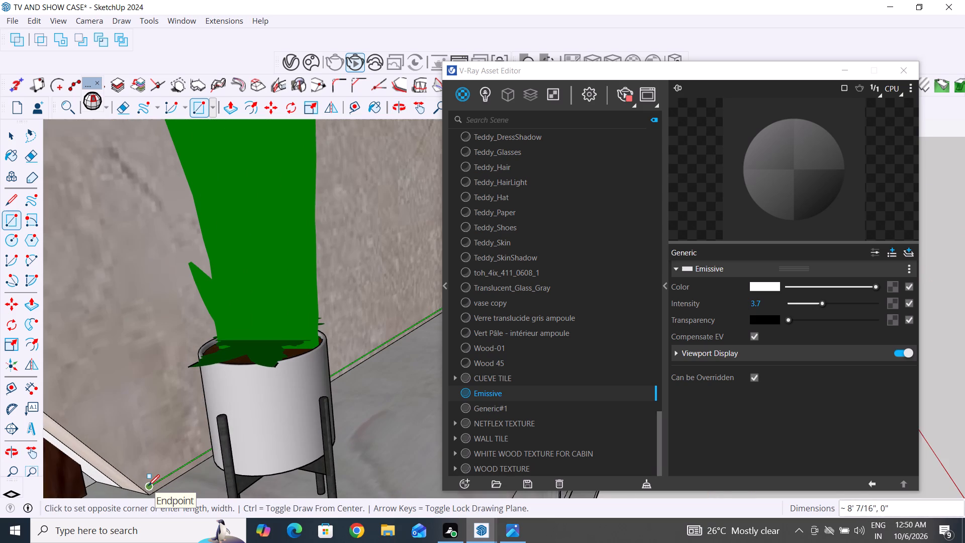
pyautogui.click(148, 486)
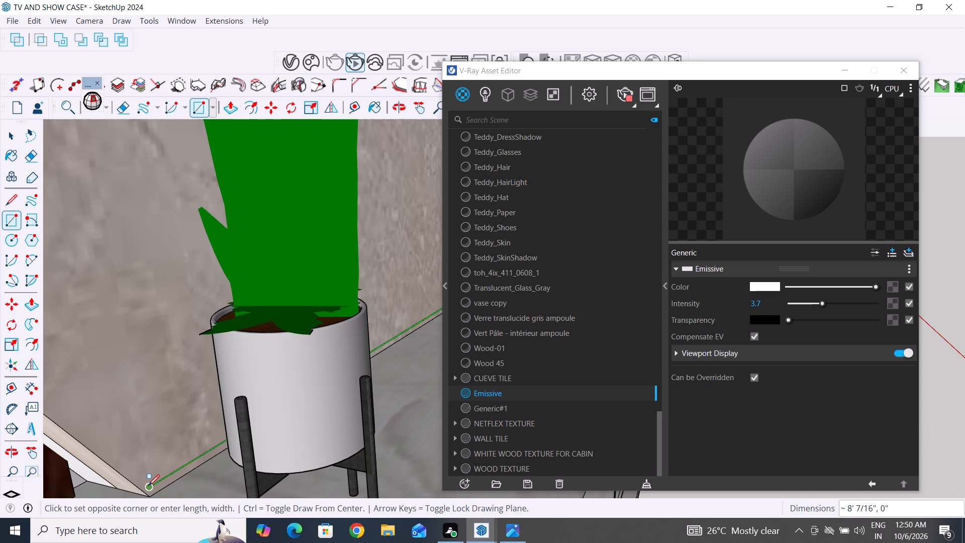
pyautogui.click(151, 486)
pyautogui.scroll(-7, 128, 440)
pyautogui.scroll(-2, 153, 485)
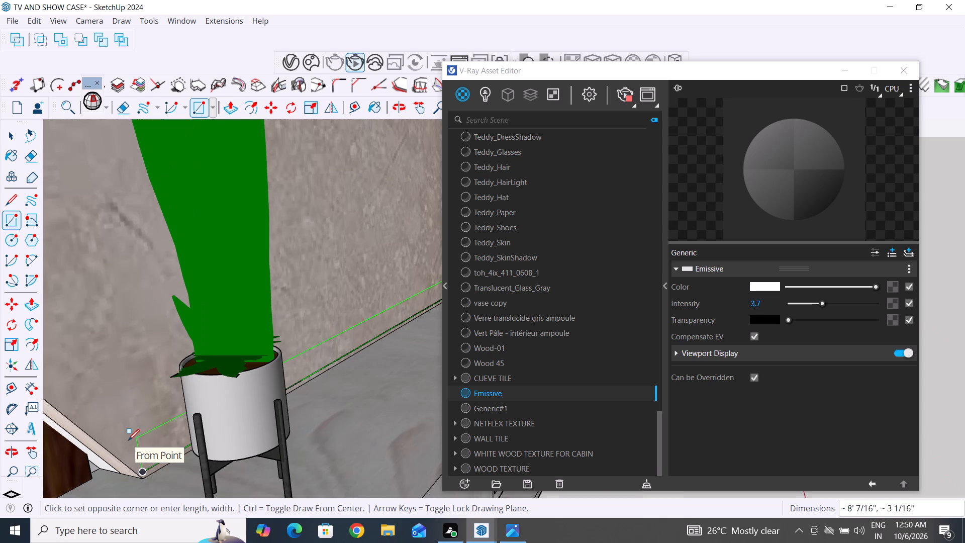
pyautogui.scroll(-1, 142, 480)
pyautogui.scroll(8, 142, 480)
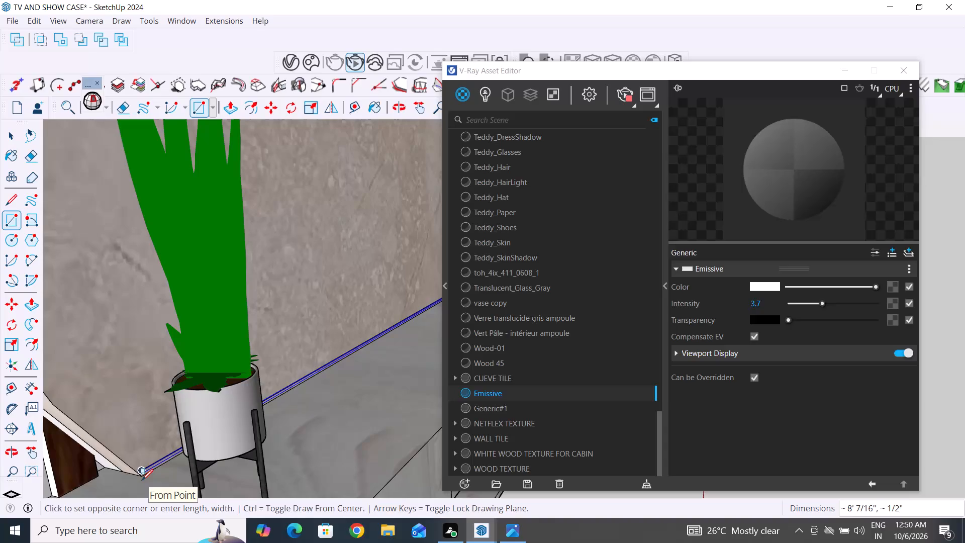
pyautogui.scroll(15, 142, 480)
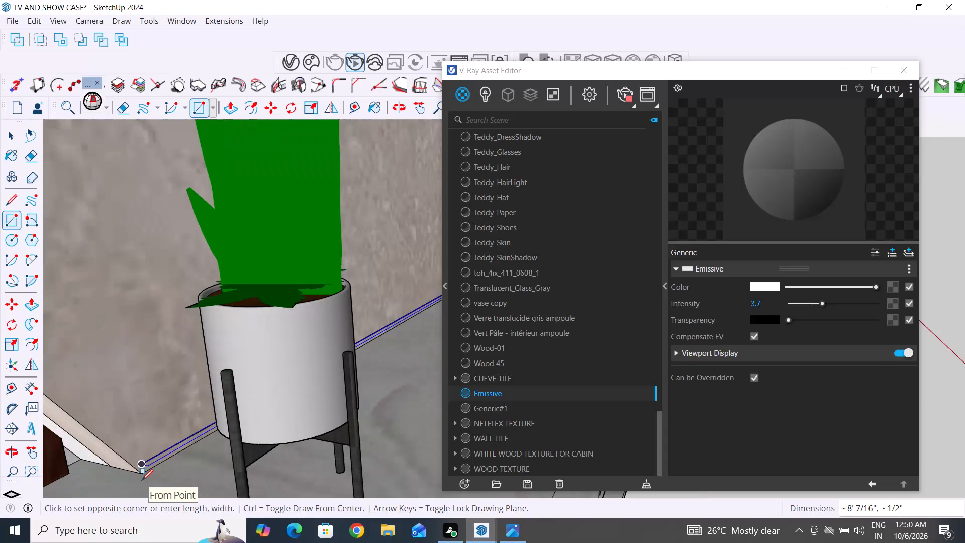
pyautogui.scroll(11, 142, 480)
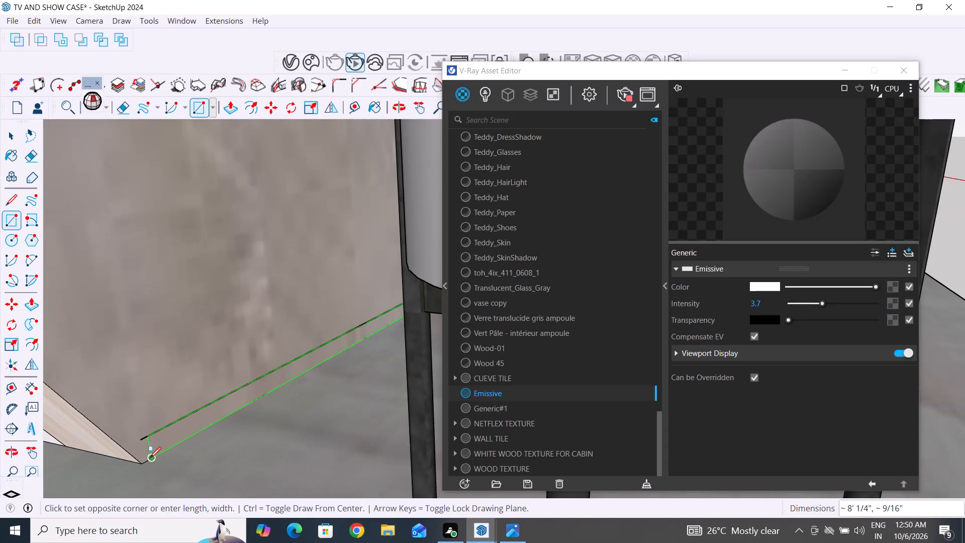
# Finish the thin rectangle at the corner behind the plant and apply the Emissive material to this strip along the marble panel's bottom edge.
pyautogui.click(145, 463)
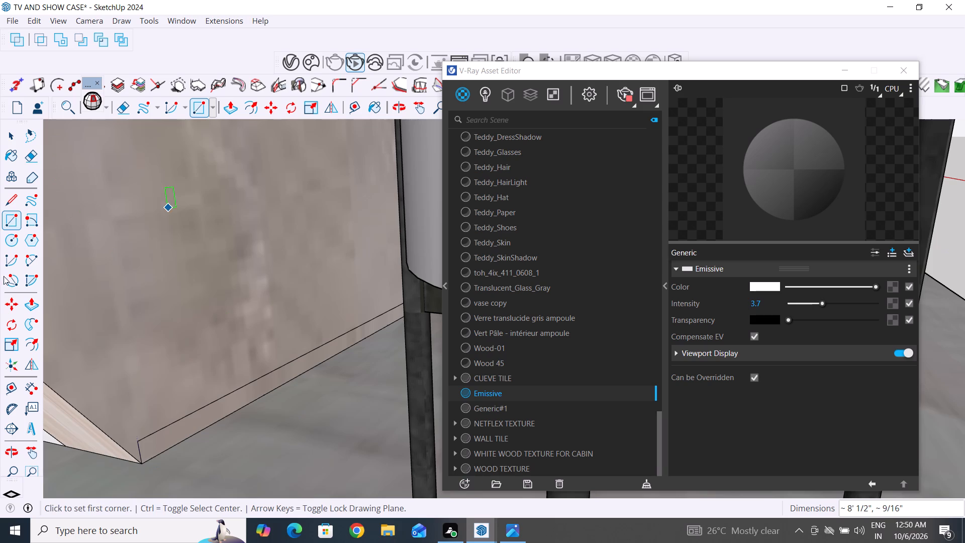
pyautogui.click(9, 132)
pyautogui.click(174, 433)
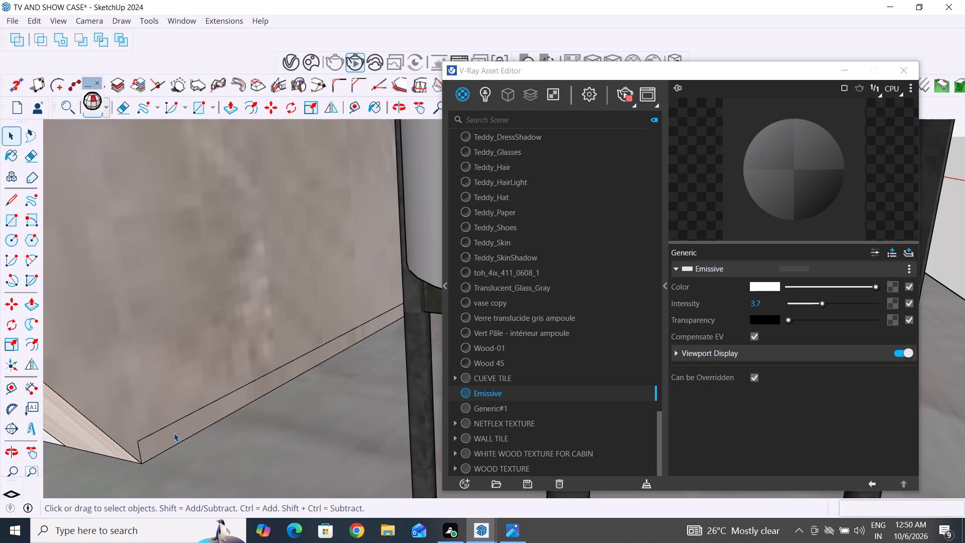
pyautogui.rightClick(575, 393)
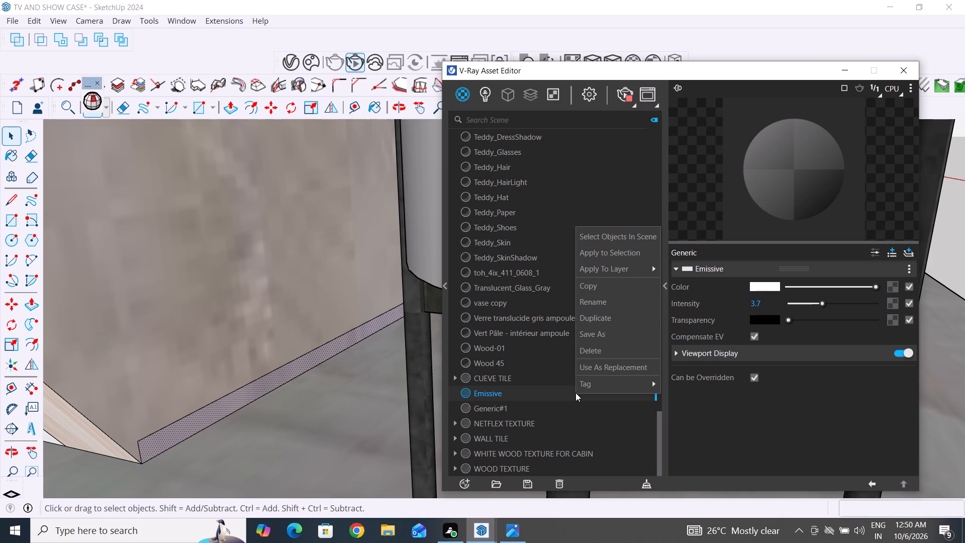
pyautogui.click(617, 253)
pyautogui.scroll(-2, 289, 388)
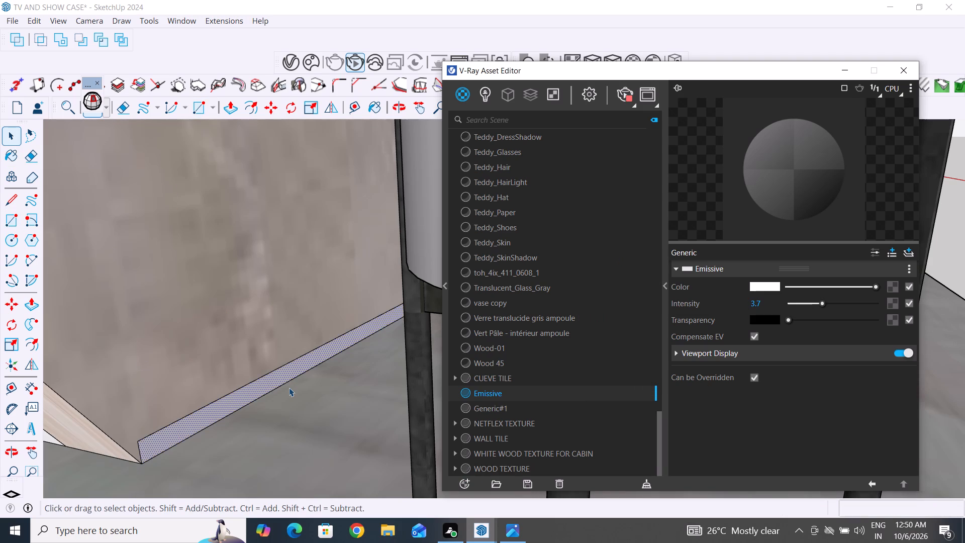
pyautogui.scroll(-20, 289, 388)
pyautogui.scroll(-16, 289, 388)
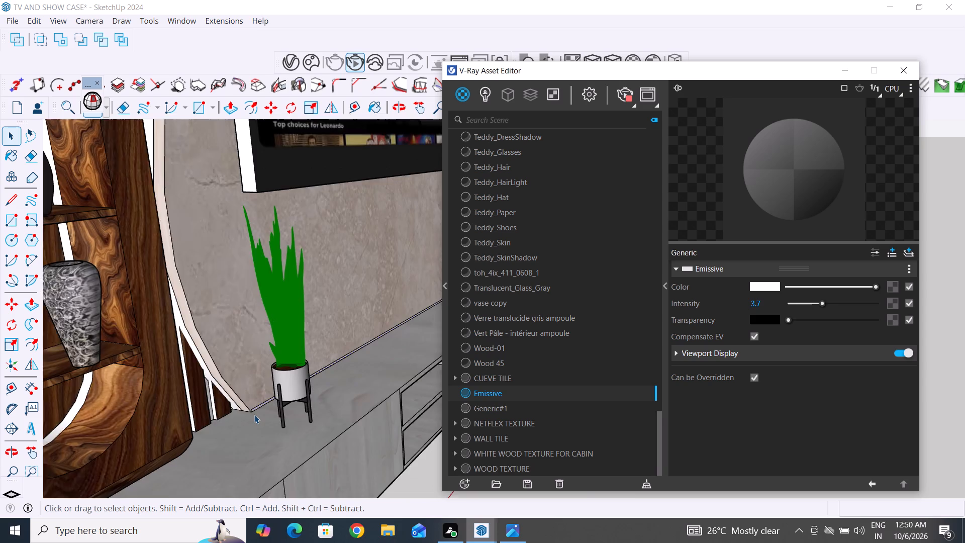
pyautogui.scroll(-7, 254, 415)
pyautogui.click(351, 478)
# Apply the Emissive material to the narrow strip along the front underside of the base cabinet.
pyautogui.moveTo(355, 470); pyautogui.dragTo(337, 430, button='middle')
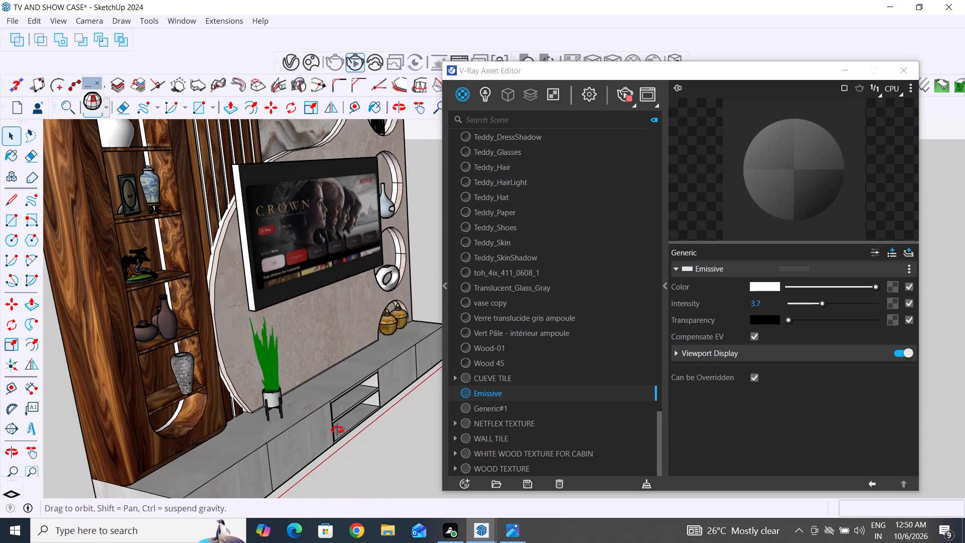
pyautogui.moveTo(337, 430); pyautogui.dragTo(330, 286, button='middle')
pyautogui.scroll(3, 282, 466)
pyautogui.scroll(4, 313, 428)
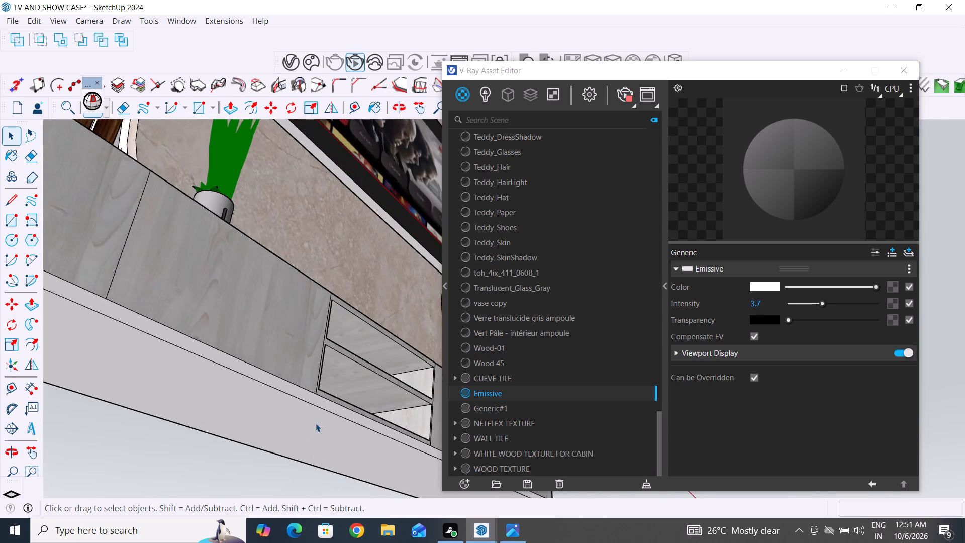
pyautogui.click(320, 398)
pyautogui.rightClick(528, 395)
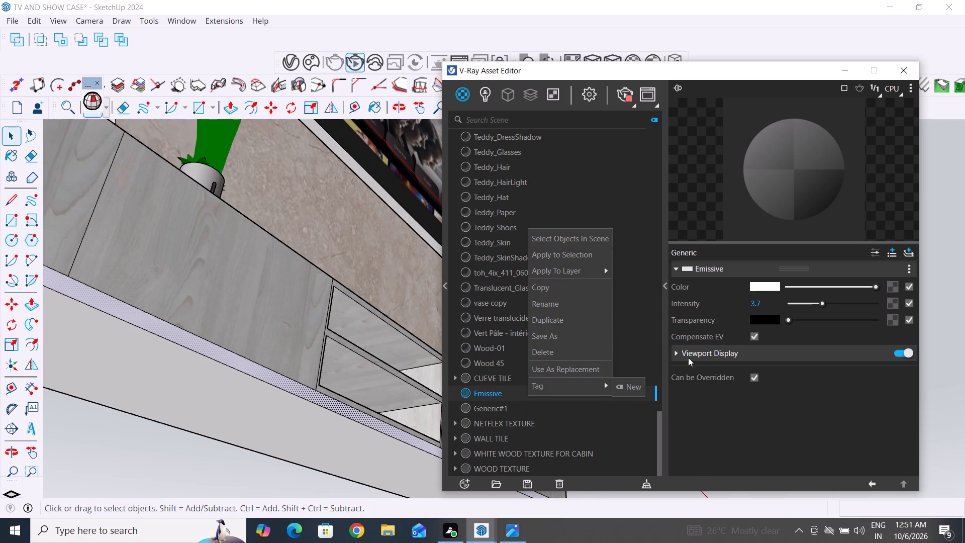
pyautogui.click(578, 254)
pyautogui.click(263, 466)
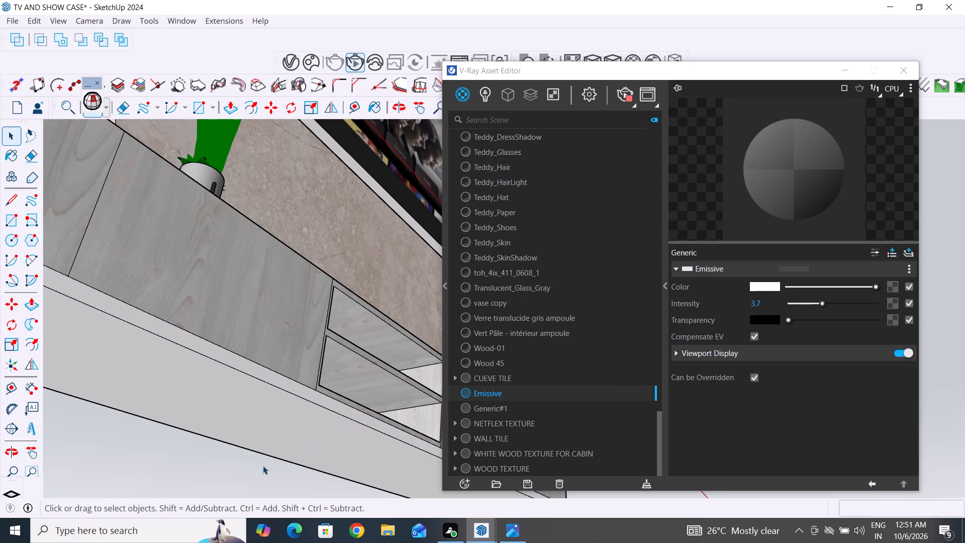
# Close the V-Ray Asset Editor.
pyautogui.scroll(-13, 263, 476)
pyautogui.moveTo(241, 371); pyautogui.dragTo(220, 417, button='middle')
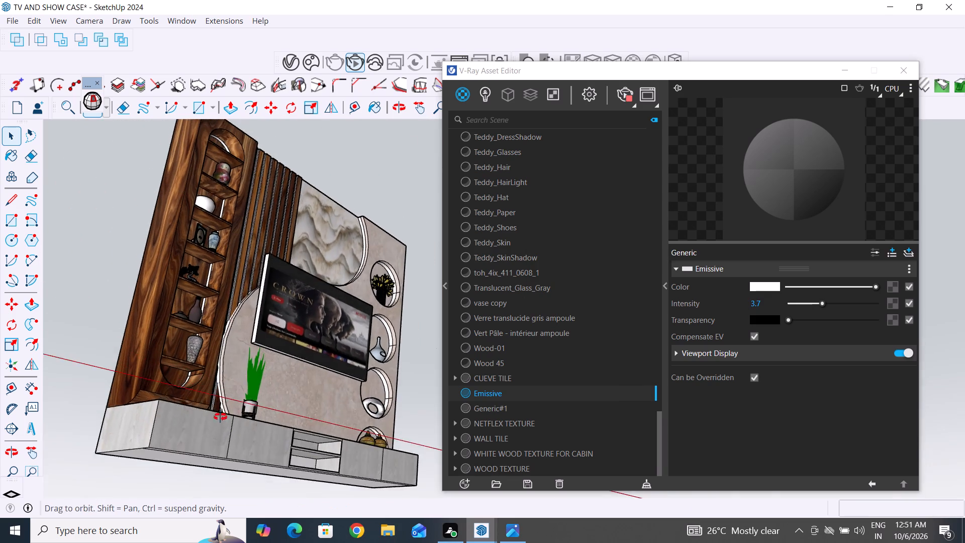
pyautogui.moveTo(220, 417); pyautogui.dragTo(170, 480, button='middle')
pyautogui.scroll(-10, 154, 349)
pyautogui.moveTo(294, 378); pyautogui.dragTo(216, 409, button='middle')
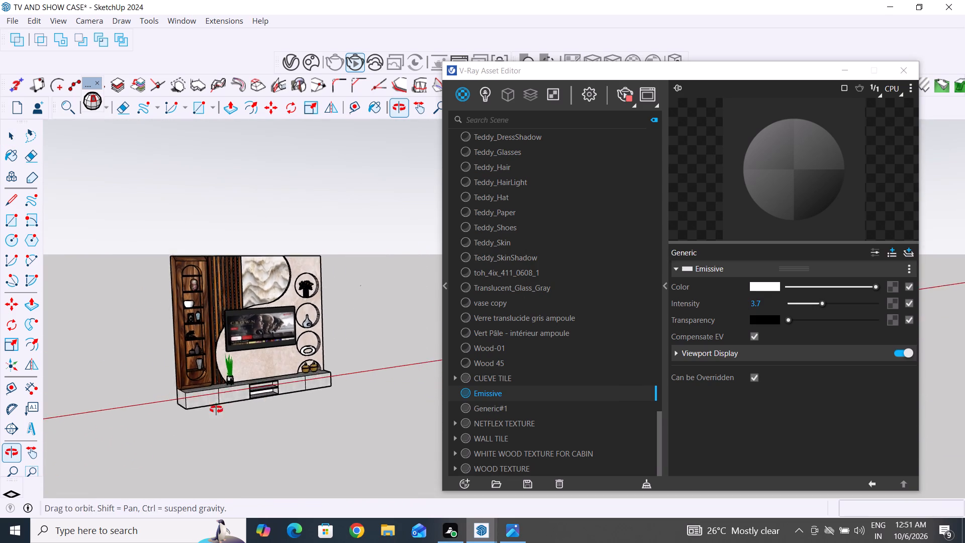
pyautogui.moveTo(216, 409); pyautogui.dragTo(200, 404, button='middle')
pyautogui.scroll(4, 438, 319)
pyautogui.click(907, 75)
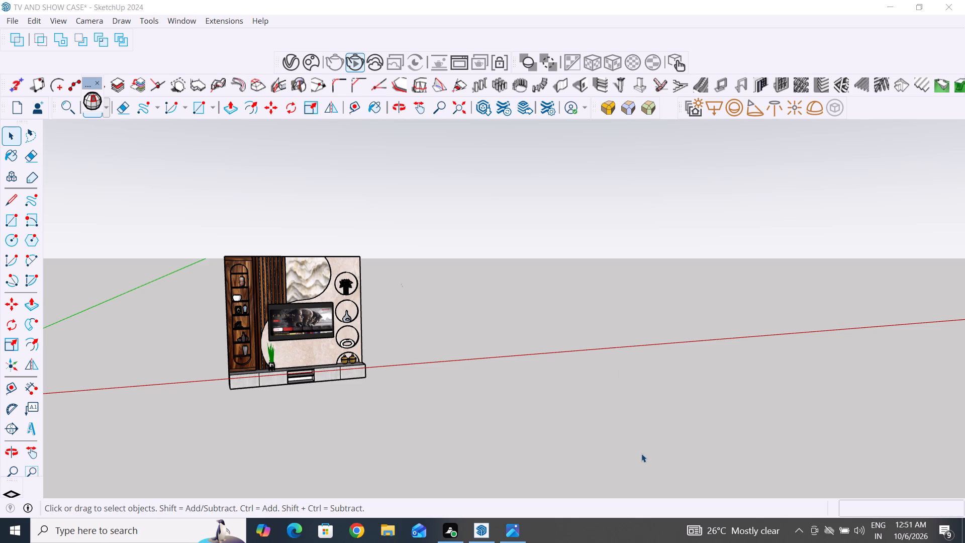
pyautogui.click(545, 449)
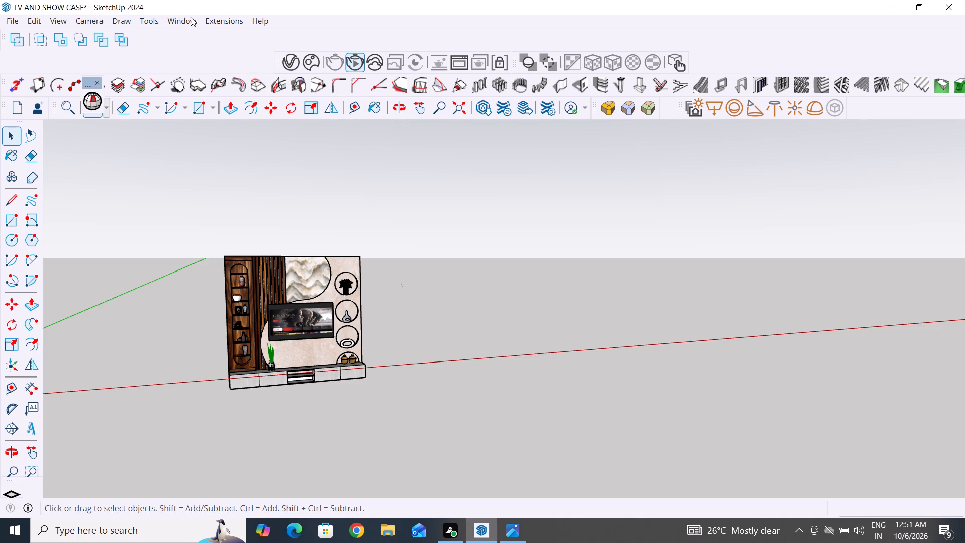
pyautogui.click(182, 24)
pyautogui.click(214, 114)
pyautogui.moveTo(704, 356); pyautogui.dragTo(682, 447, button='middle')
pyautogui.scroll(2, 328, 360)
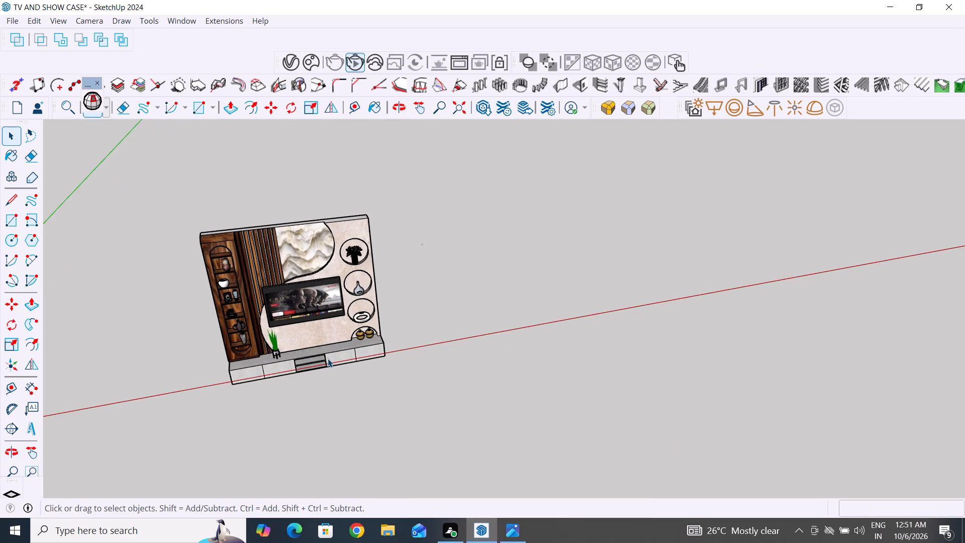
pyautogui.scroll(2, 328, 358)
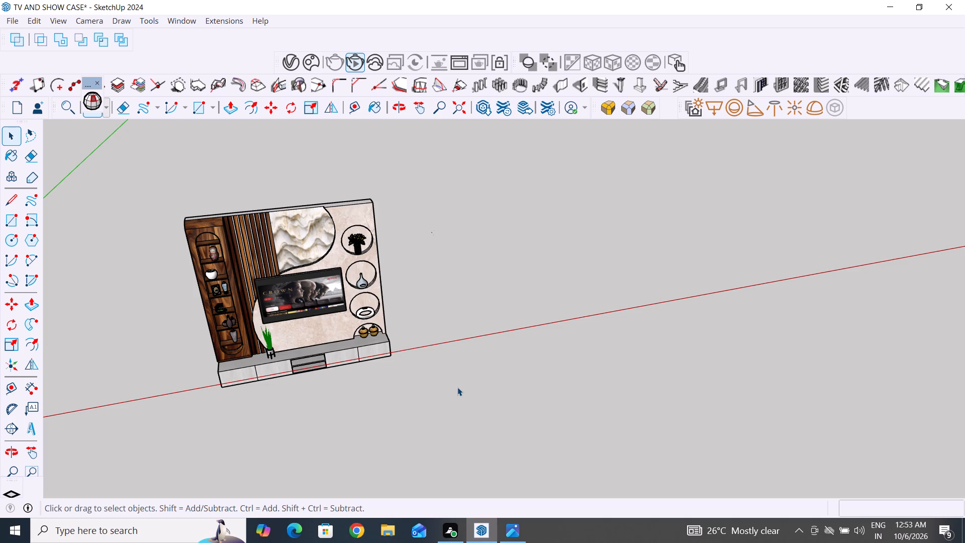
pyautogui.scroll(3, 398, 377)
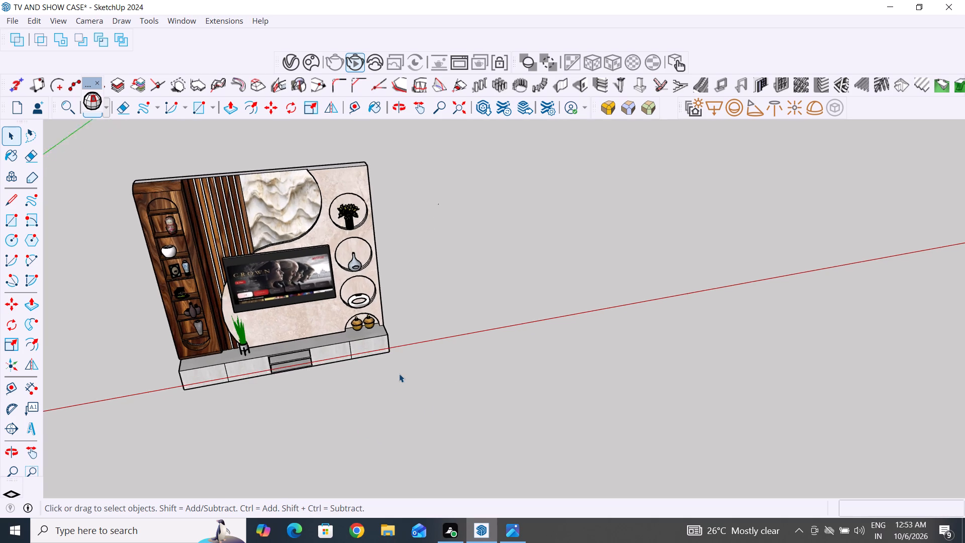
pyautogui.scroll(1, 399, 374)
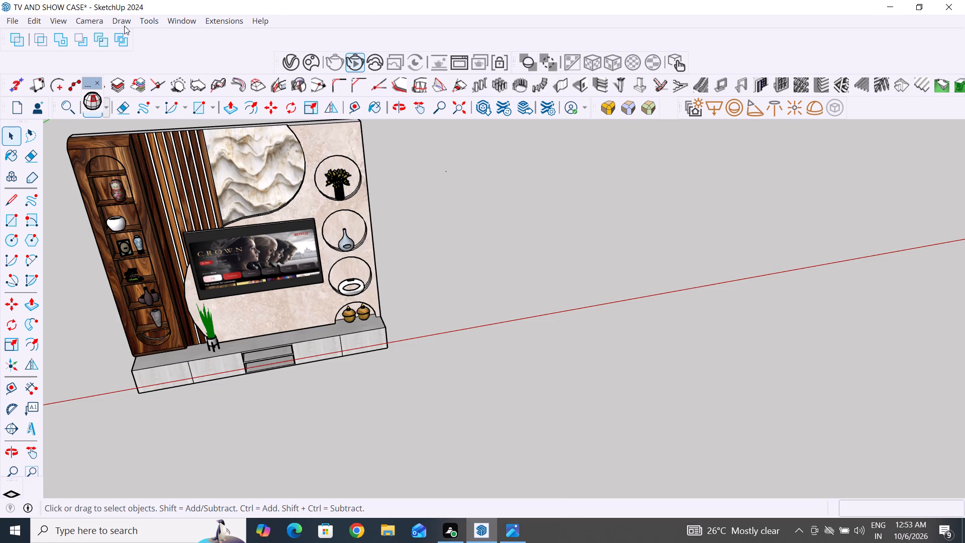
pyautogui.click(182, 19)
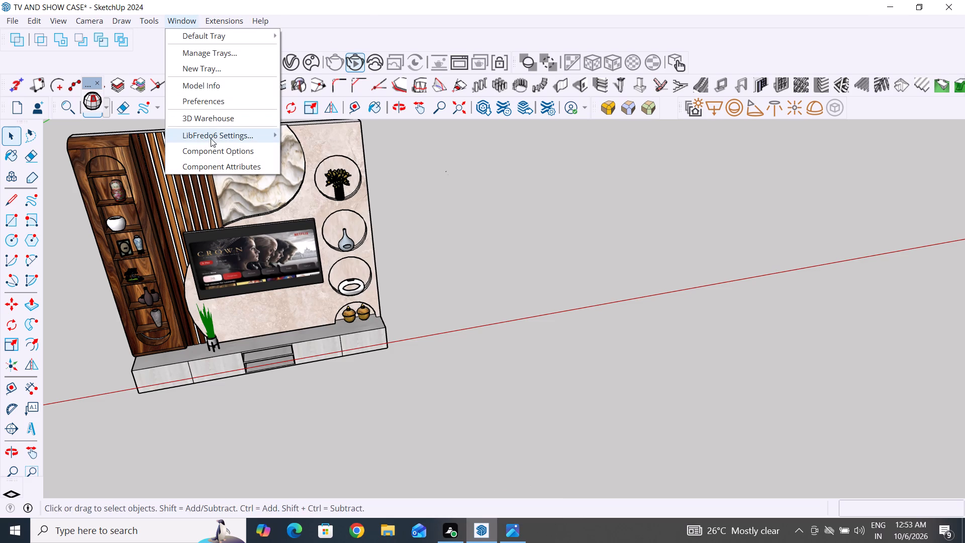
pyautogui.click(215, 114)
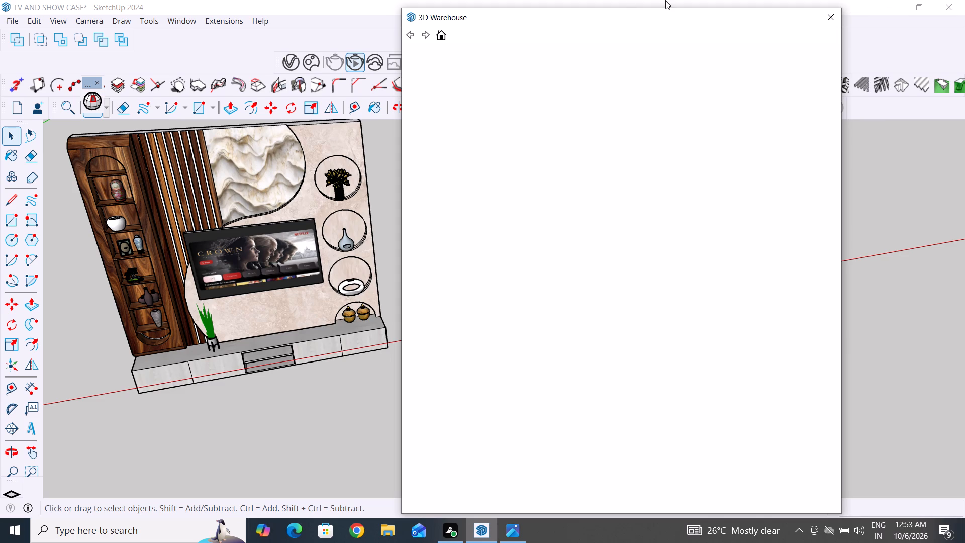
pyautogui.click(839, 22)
# Run an interactive V-Ray render of the whole wall unit, then return to the model window.
pyautogui.scroll(-2, 607, 296)
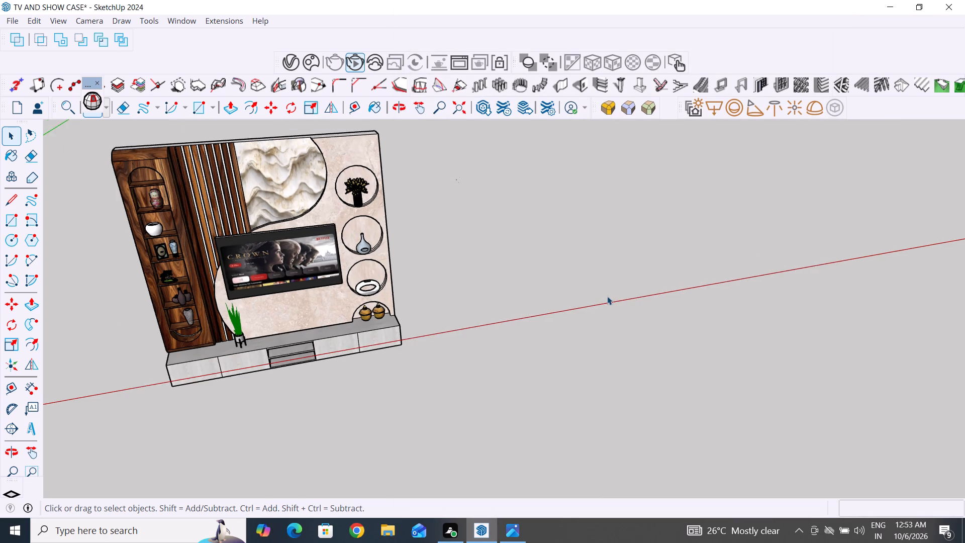
pyautogui.scroll(-2, 607, 296)
pyautogui.moveTo(599, 333); pyautogui.dragTo(639, 278, button='middle')
pyautogui.scroll(-4, 628, 328)
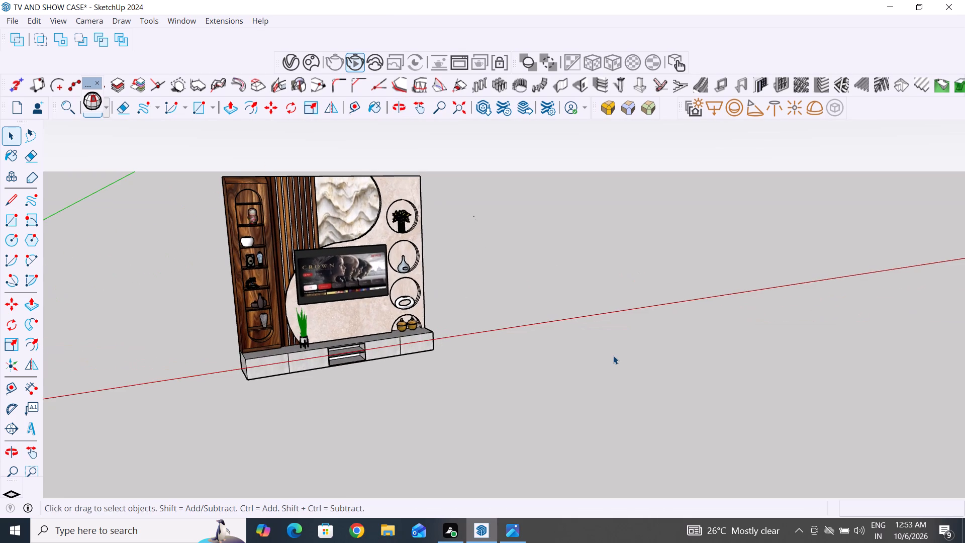
pyautogui.scroll(2, 466, 153)
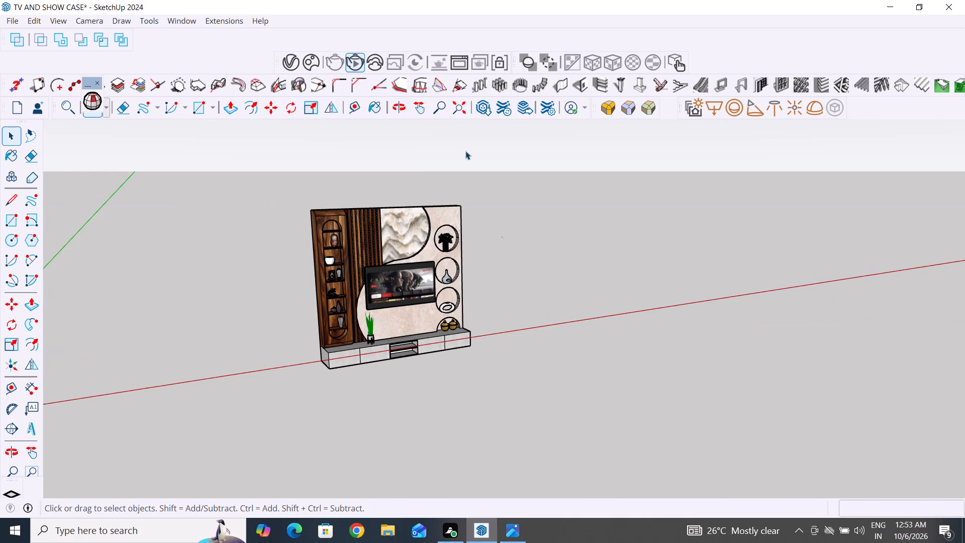
pyautogui.scroll(4, 369, 210)
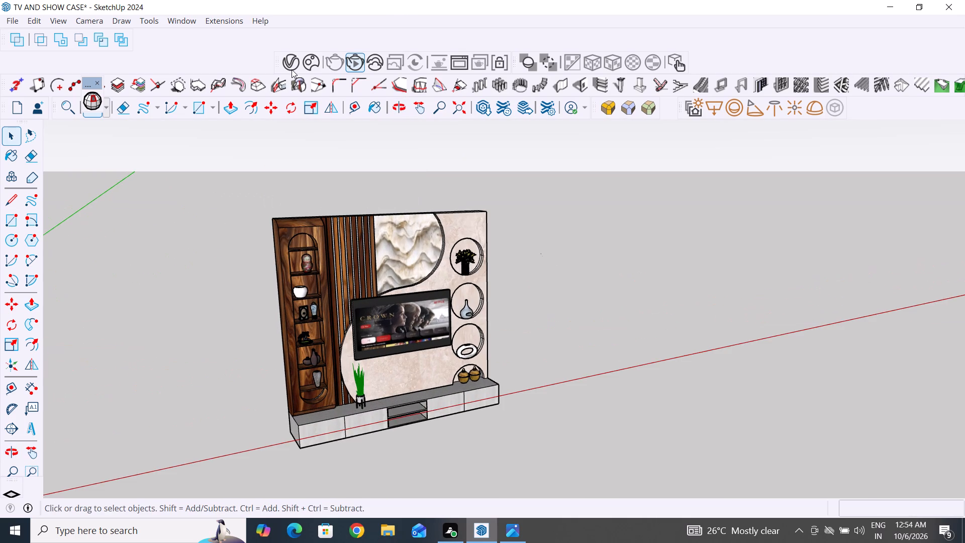
pyautogui.click(354, 62)
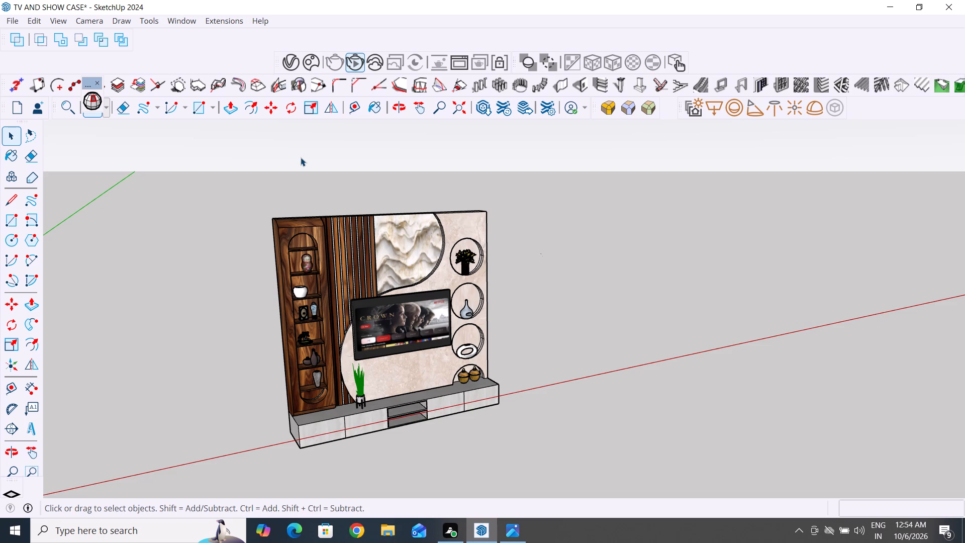
pyautogui.click(357, 61)
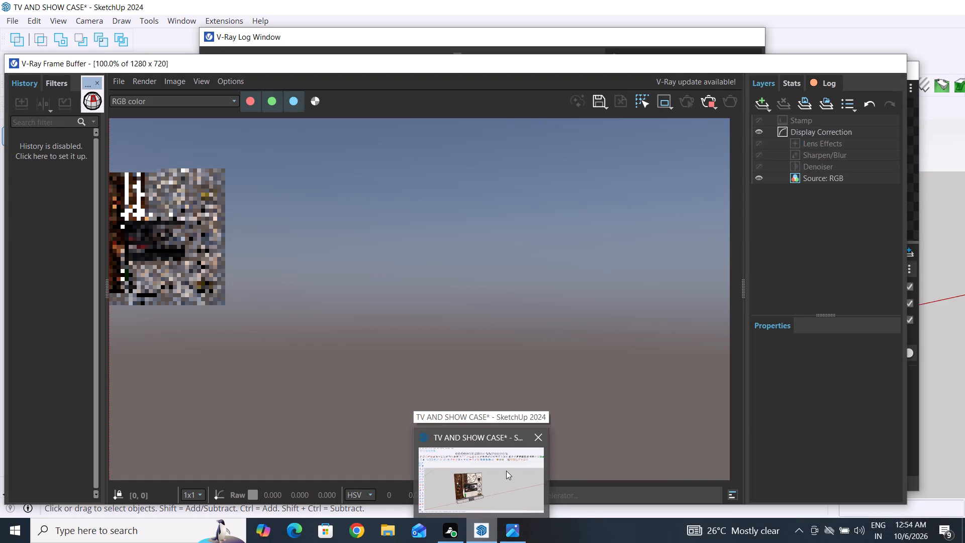
pyautogui.click(506, 471)
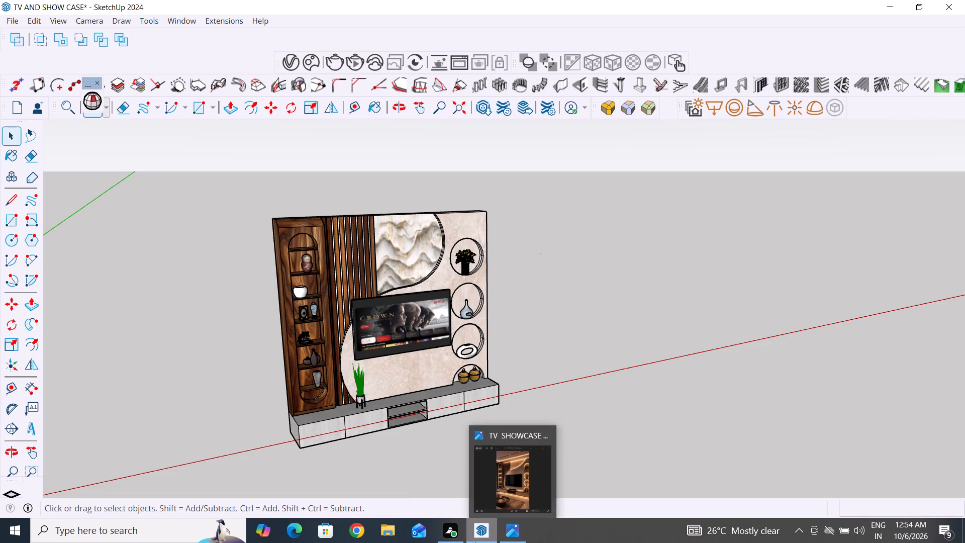
# Check the lighting in the reference image TV SHOWCASE DESIGN.jpeg, then return to the SketchUp model.
pyautogui.click(520, 535)
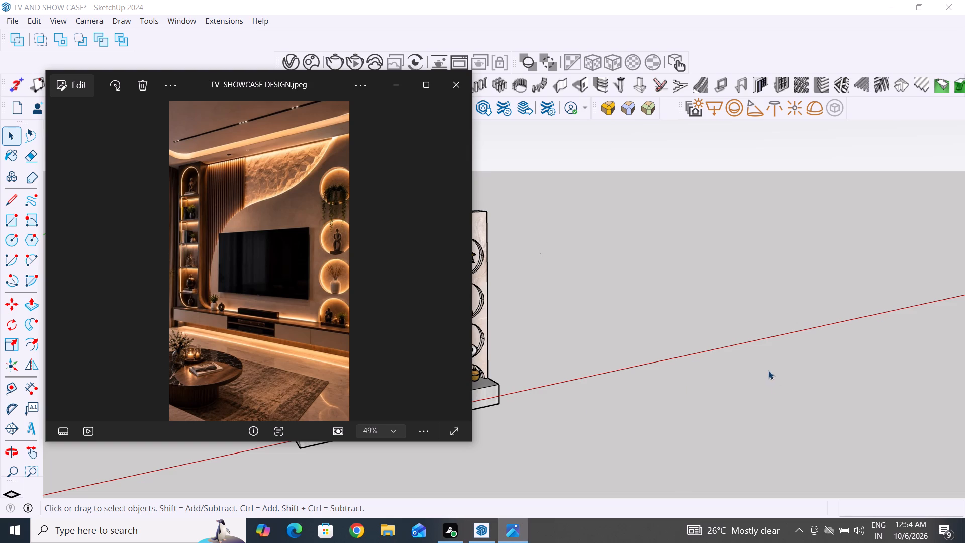
pyautogui.click(571, 217)
# Examine the top edge of the wall unit around the vertical slats and the wavy stone panel.
pyautogui.scroll(9, 346, 220)
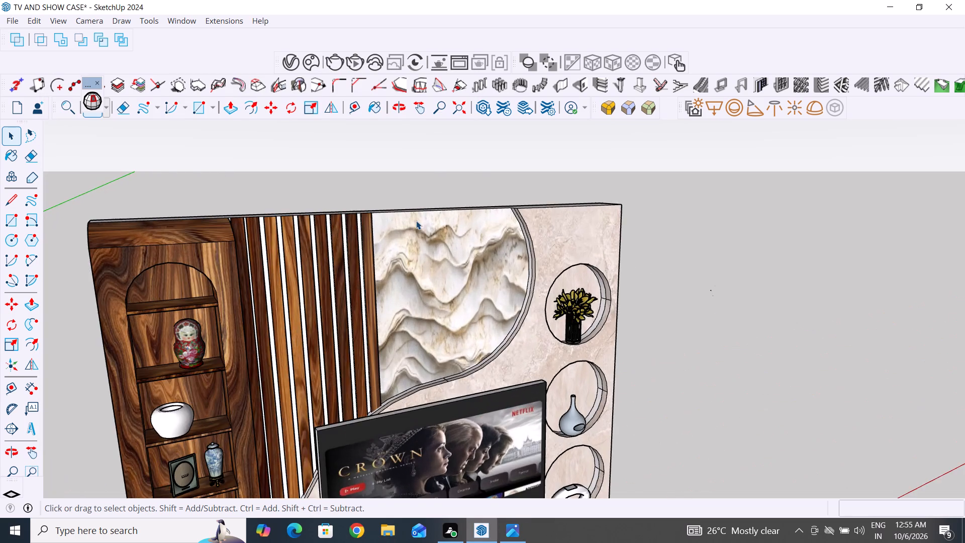
pyautogui.moveTo(416, 221); pyautogui.dragTo(319, 156, button='middle')
pyautogui.scroll(1, 319, 156)
pyautogui.moveTo(429, 219); pyautogui.dragTo(292, 232, button='middle')
pyautogui.scroll(1, 388, 229)
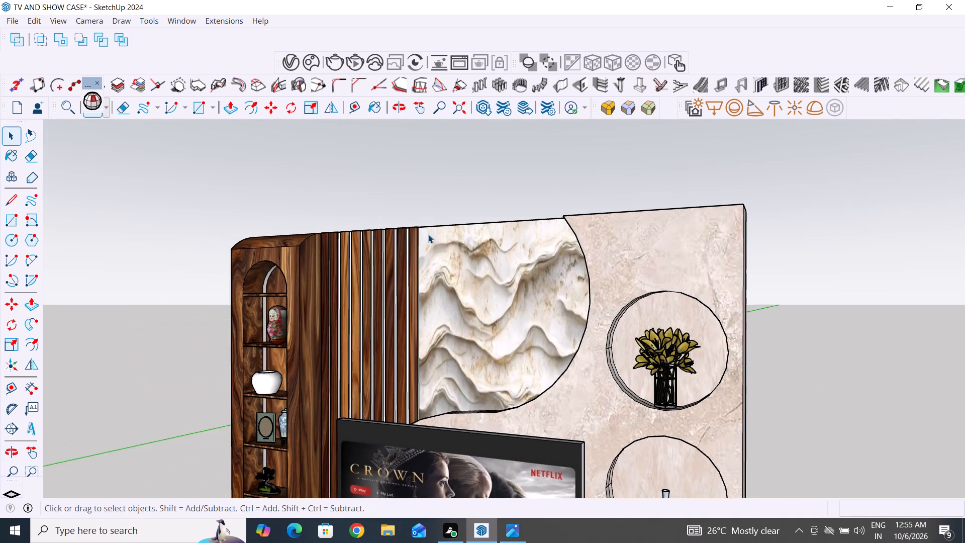
pyautogui.scroll(8, 432, 230)
pyautogui.moveTo(476, 249); pyautogui.dragTo(361, 235, button='middle')
pyautogui.scroll(8, 382, 238)
pyautogui.moveTo(388, 237); pyautogui.dragTo(477, 334, button='middle')
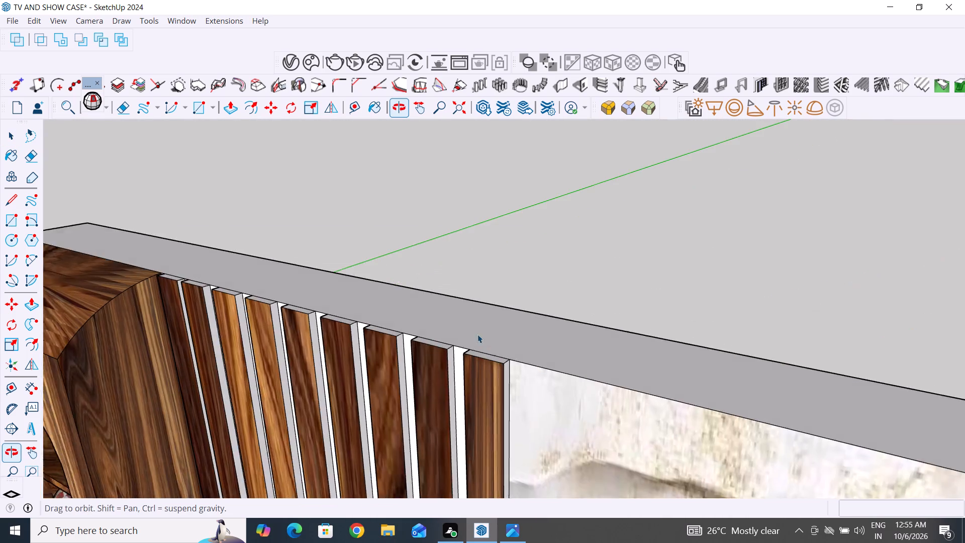
pyautogui.scroll(1, 471, 320)
pyautogui.scroll(-10, 395, 220)
pyautogui.moveTo(405, 280); pyautogui.dragTo(579, 307, button='middle')
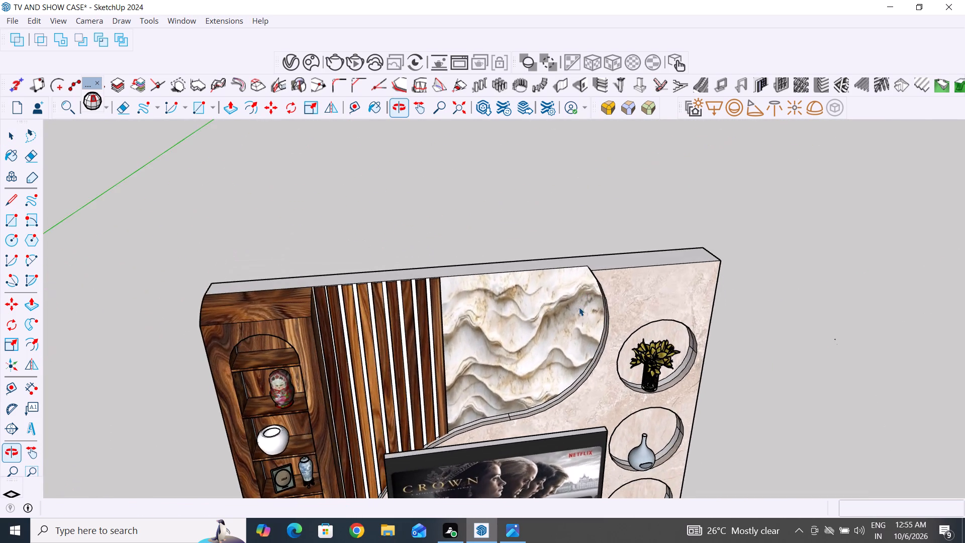
pyautogui.scroll(9, 570, 288)
pyautogui.moveTo(599, 270); pyautogui.dragTo(616, 363, button='middle')
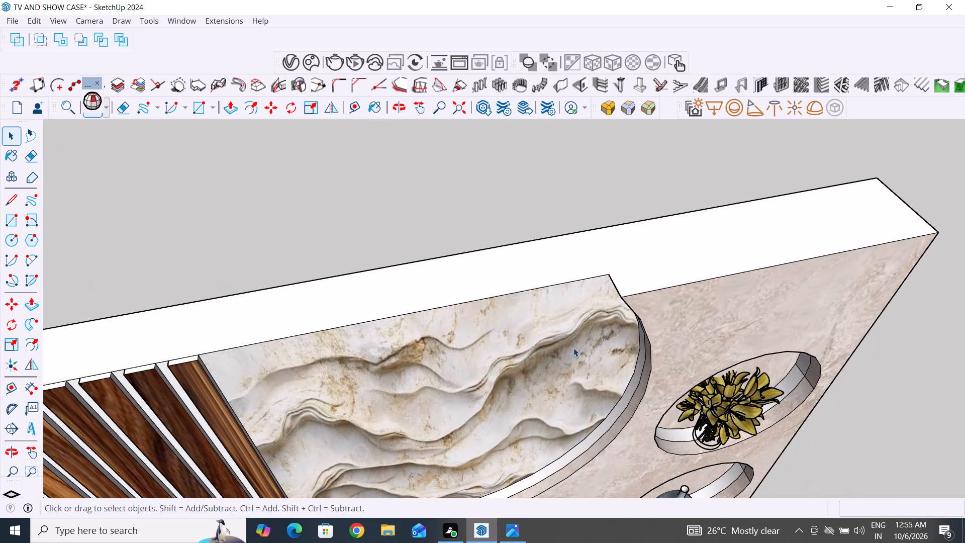
pyautogui.scroll(5, 215, 377)
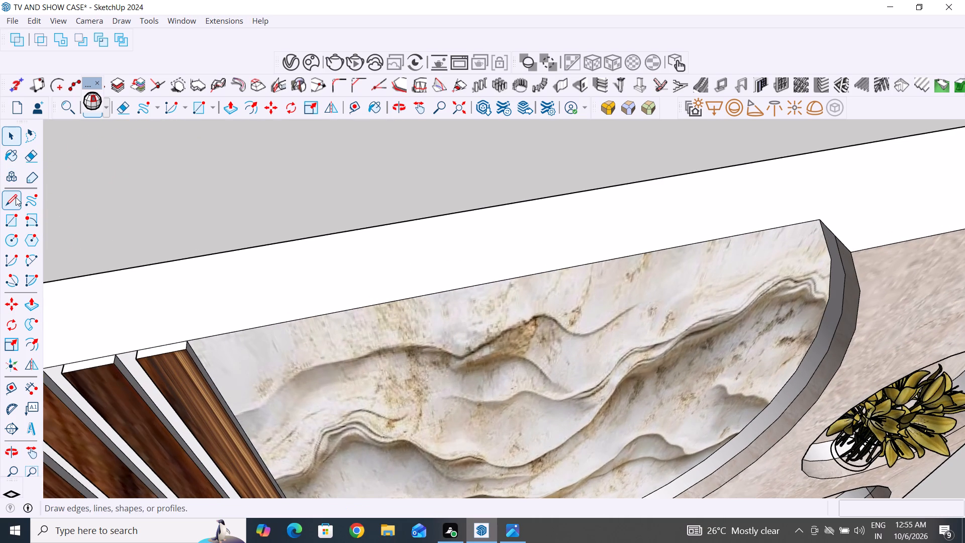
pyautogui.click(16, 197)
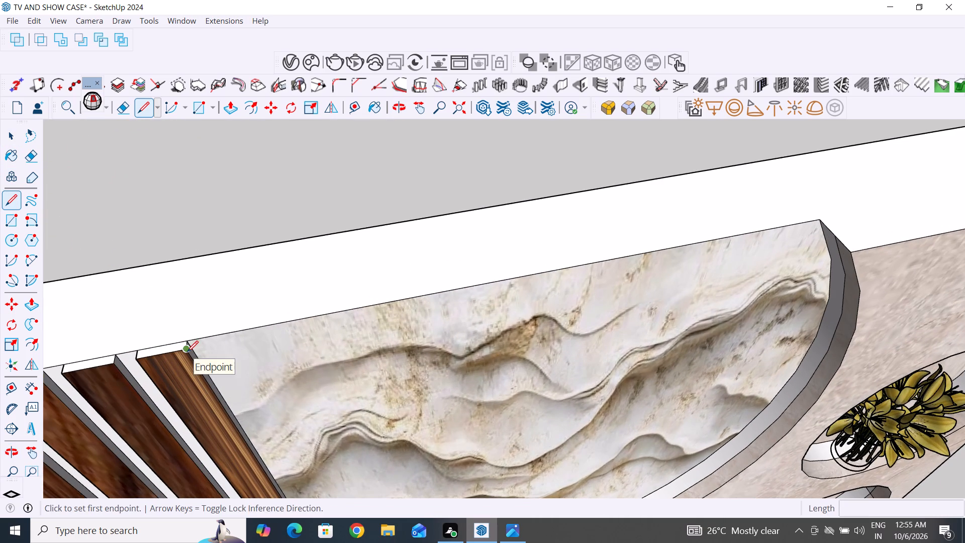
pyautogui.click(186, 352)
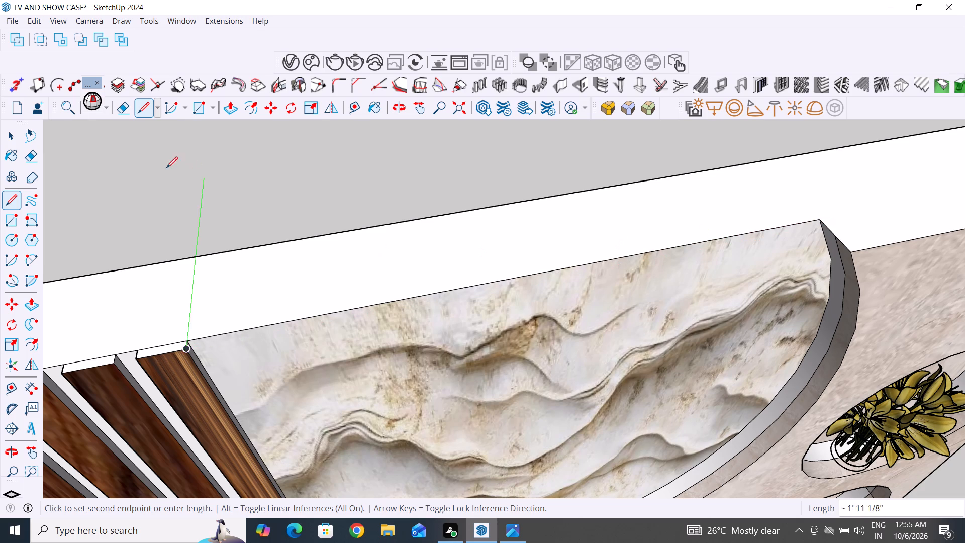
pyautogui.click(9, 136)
# Draw a thin rectangle about 4' 9 3/8" by 7/8" along the top edge of the wavy stone panel.
pyautogui.click(13, 220)
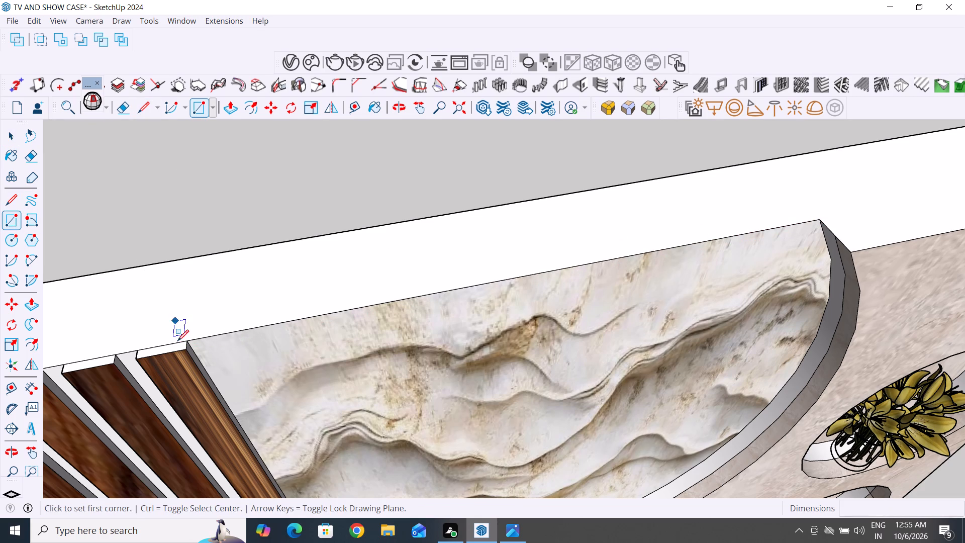
pyautogui.click(186, 352)
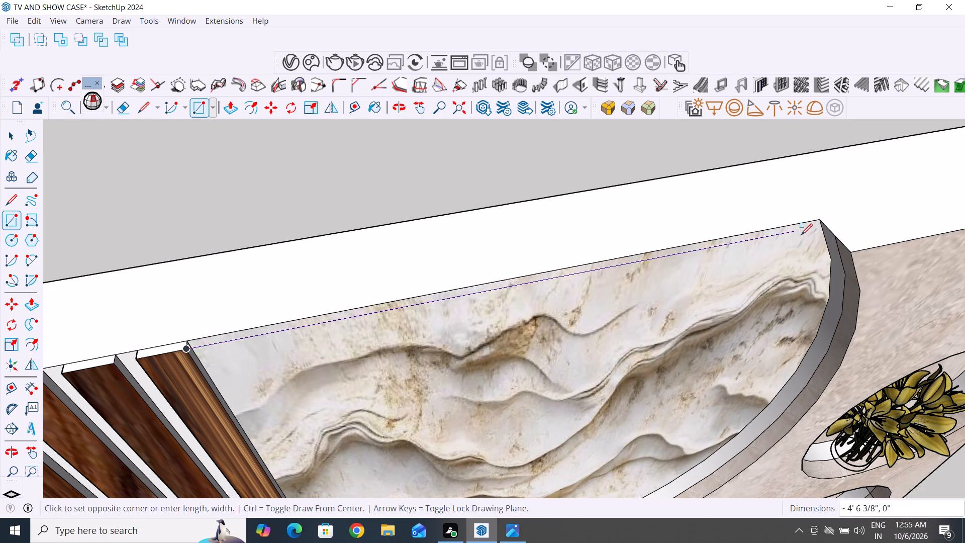
pyautogui.click(824, 225)
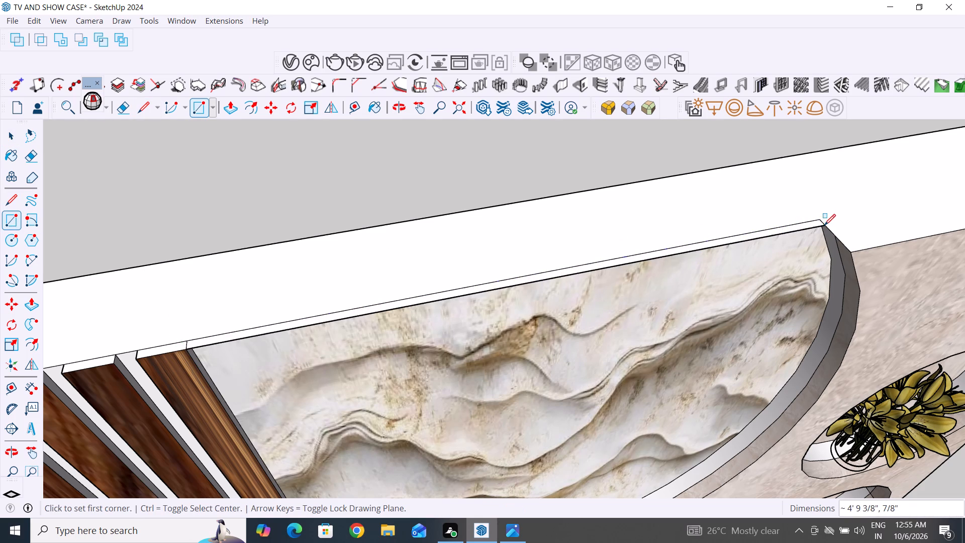
pyautogui.click(8, 132)
# Apply the Emissive material to the underside of the thin strip along the wavy stone panel's top edge.
pyautogui.moveTo(387, 306); pyautogui.dragTo(378, 292, button='middle')
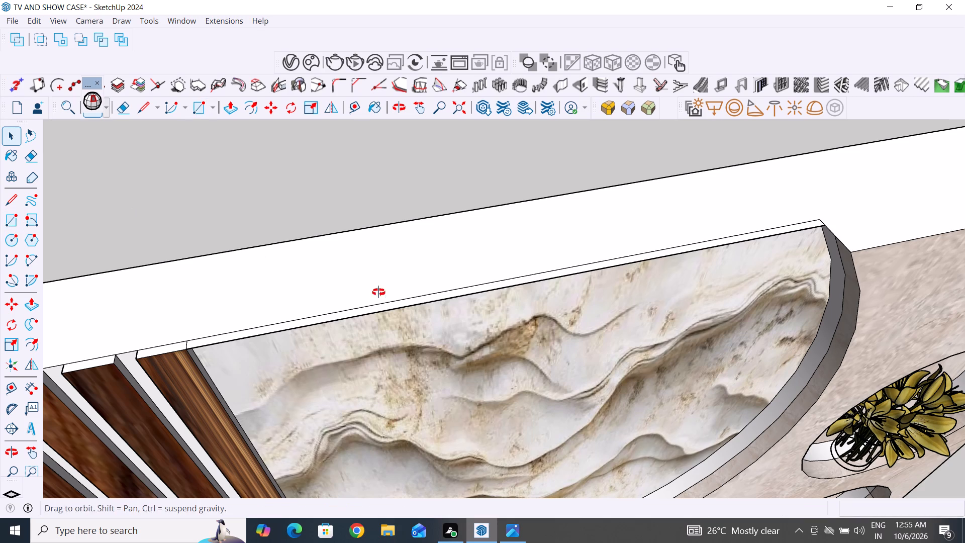
pyautogui.moveTo(378, 292); pyautogui.dragTo(265, 137, button='middle')
pyautogui.scroll(-5, 408, 242)
pyautogui.moveTo(485, 234); pyautogui.dragTo(449, 91, button='middle')
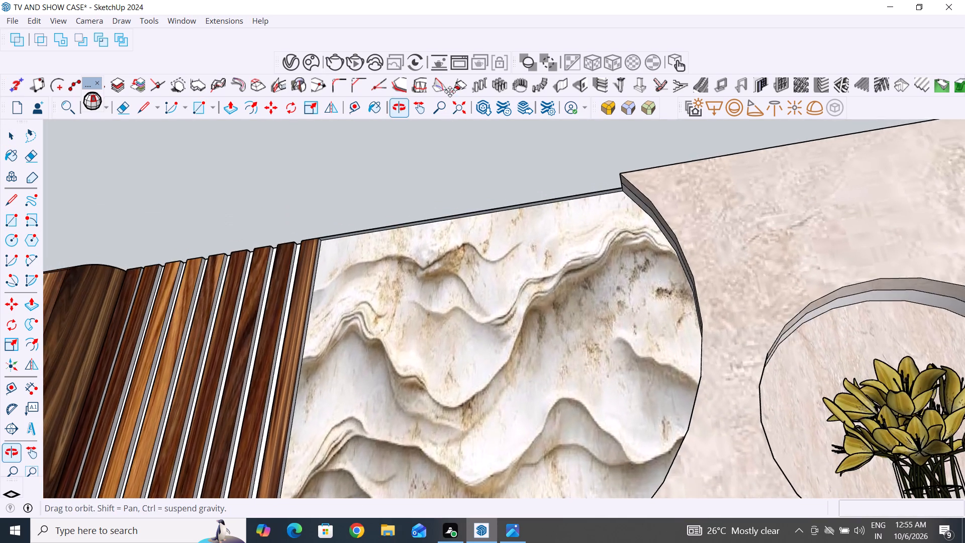
pyautogui.scroll(13, 490, 244)
pyautogui.click(537, 204)
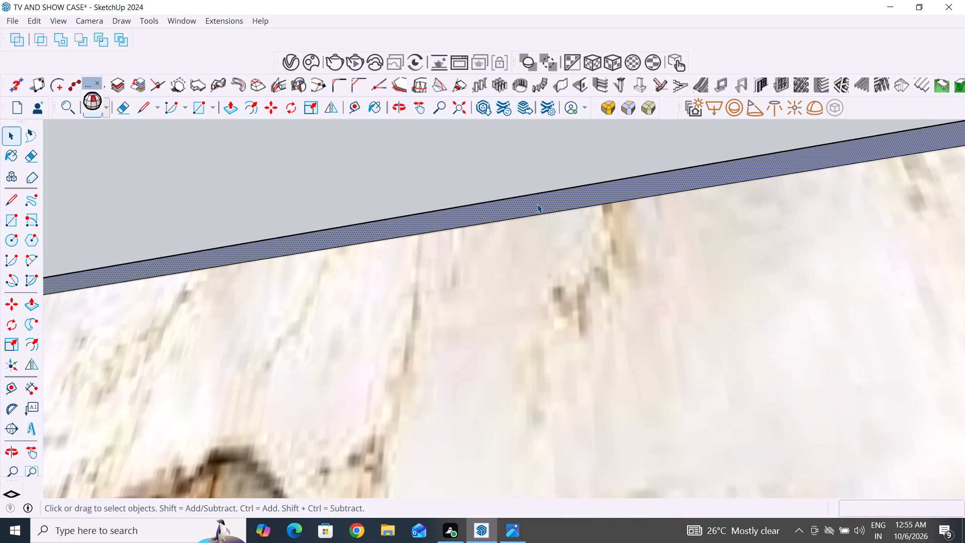
pyautogui.click(289, 60)
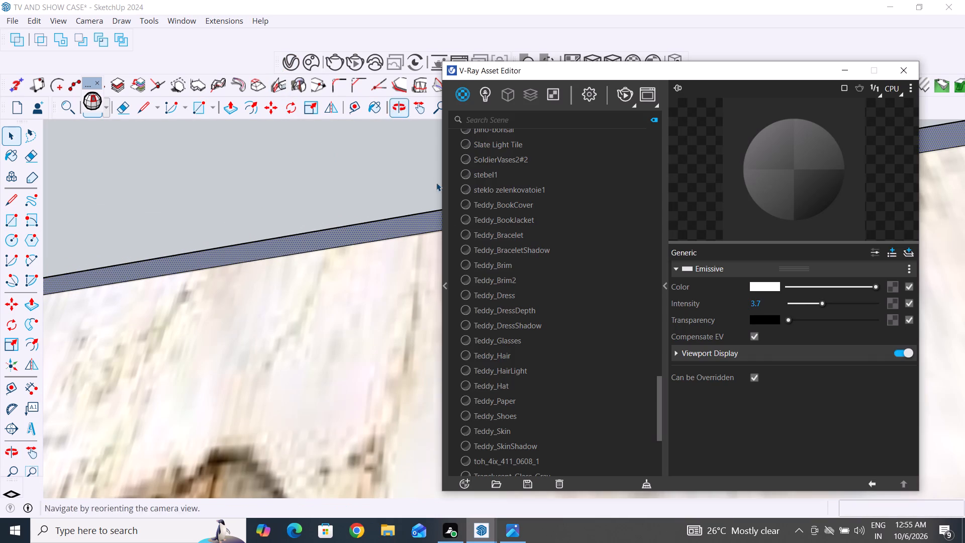
pyautogui.scroll(-7, 522, 365)
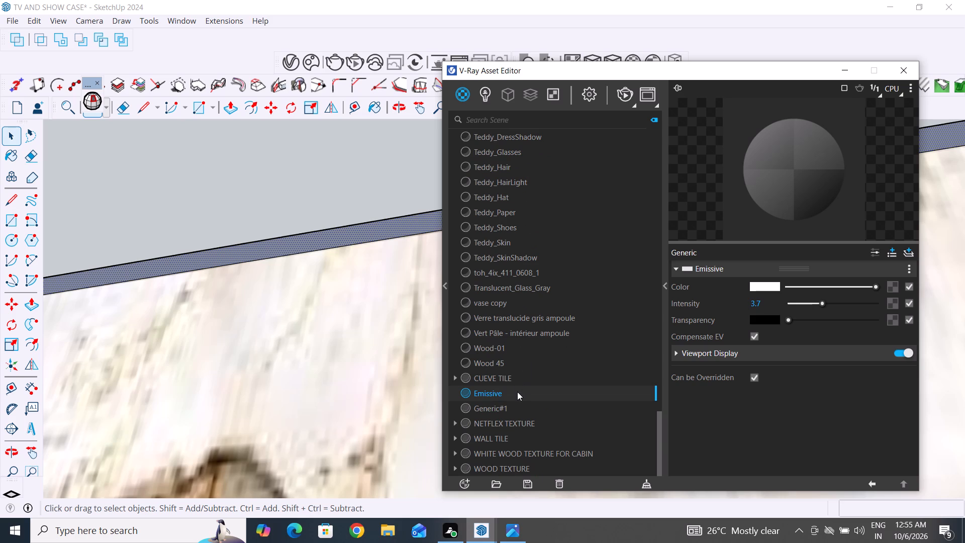
pyautogui.rightClick(517, 392)
pyautogui.click(575, 252)
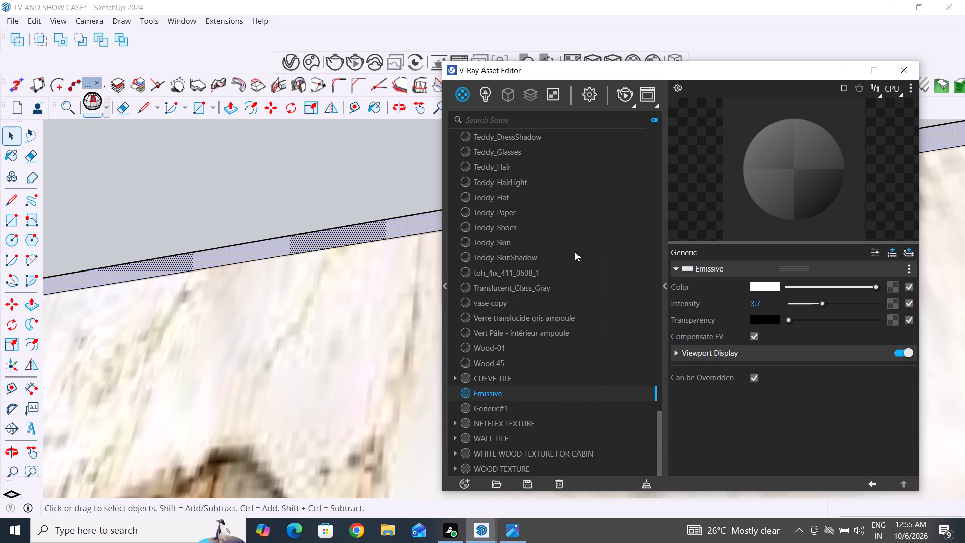
pyautogui.click(374, 148)
pyautogui.scroll(-5, 380, 164)
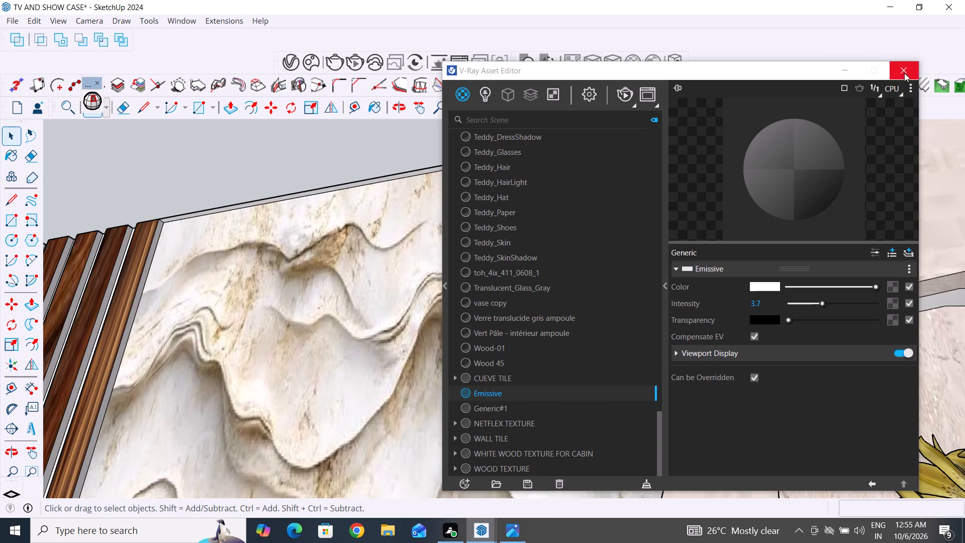
pyautogui.click(335, 151)
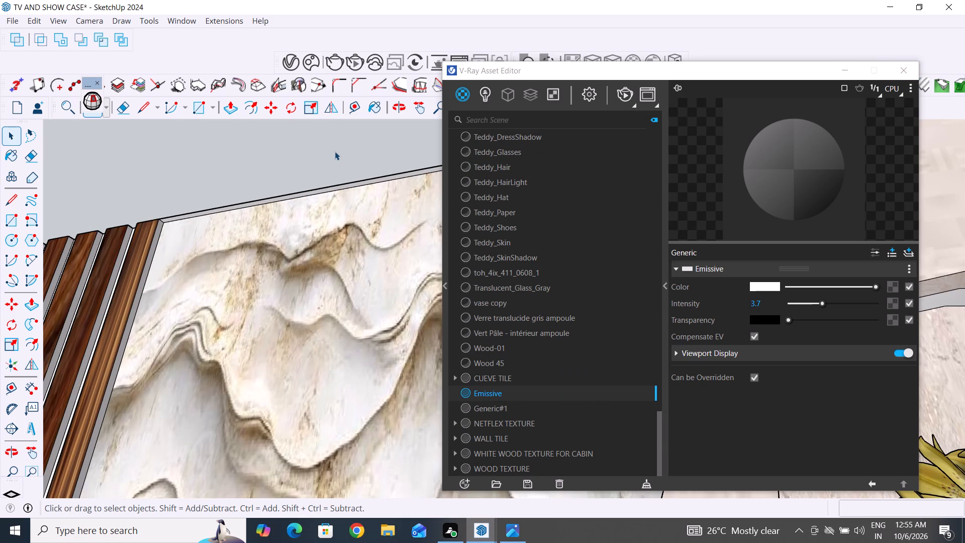
# Start an interactive V-Ray render of the whole wall unit from a front three-quarter view.
pyautogui.scroll(-13, 335, 151)
pyautogui.scroll(-6, 293, 236)
pyautogui.moveTo(275, 295); pyautogui.dragTo(353, 404, button='middle')
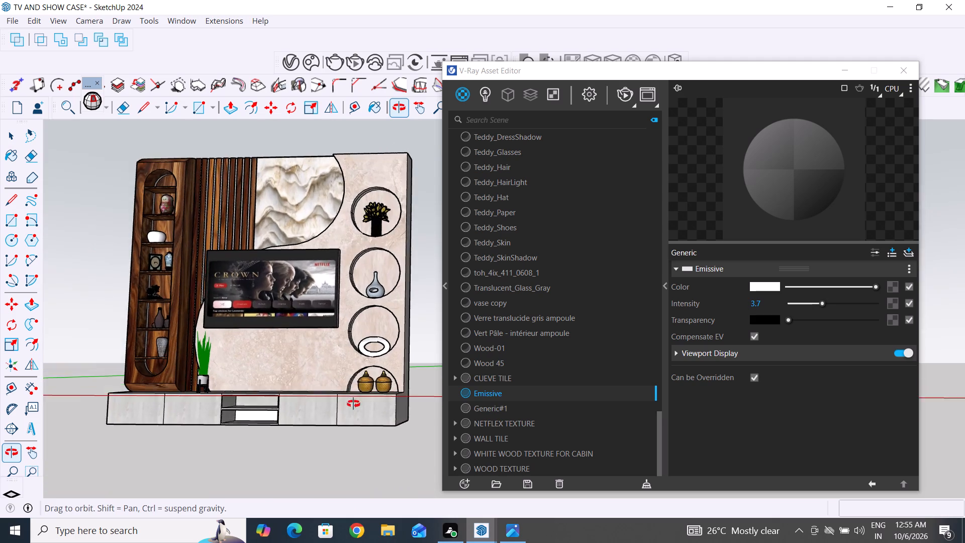
pyautogui.moveTo(353, 404); pyautogui.dragTo(365, 406, button='middle')
pyautogui.scroll(-5, 310, 329)
pyautogui.moveTo(233, 399); pyautogui.dragTo(349, 409, button='middle')
pyautogui.scroll(-4, 364, 302)
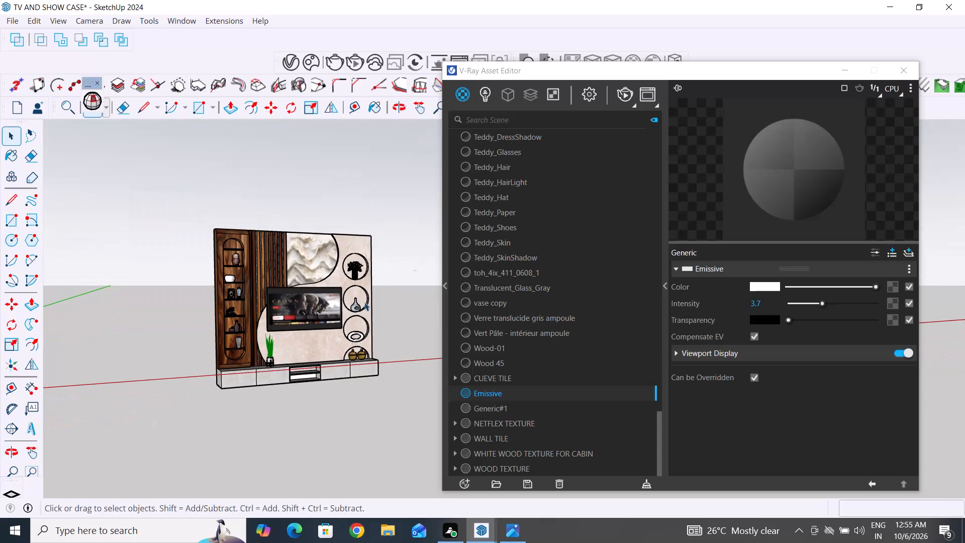
pyautogui.moveTo(363, 373); pyautogui.dragTo(335, 353, button='middle')
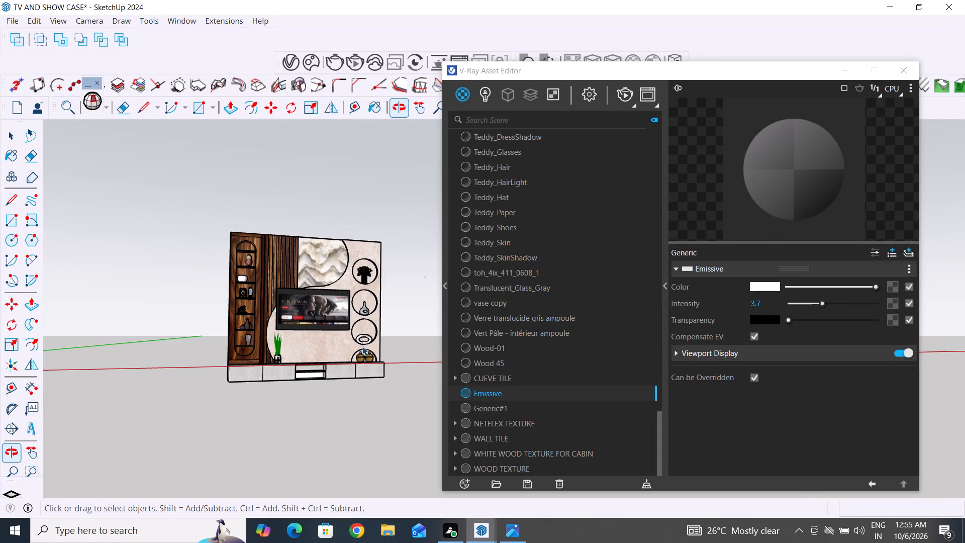
pyautogui.scroll(3, 384, 331)
pyautogui.scroll(-4, 386, 345)
pyautogui.scroll(5, 220, 370)
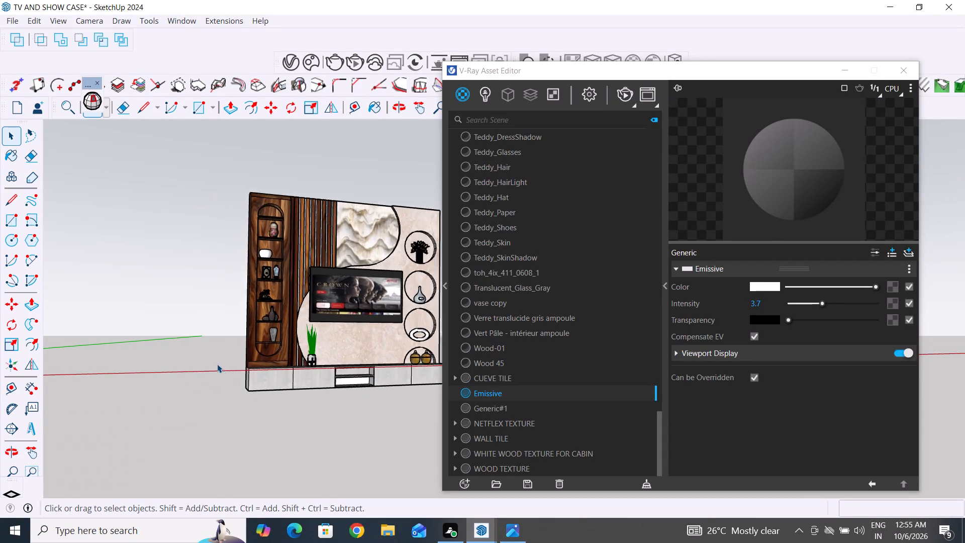
pyautogui.scroll(2, 217, 364)
pyautogui.moveTo(232, 357); pyautogui.dragTo(191, 379, button='middle')
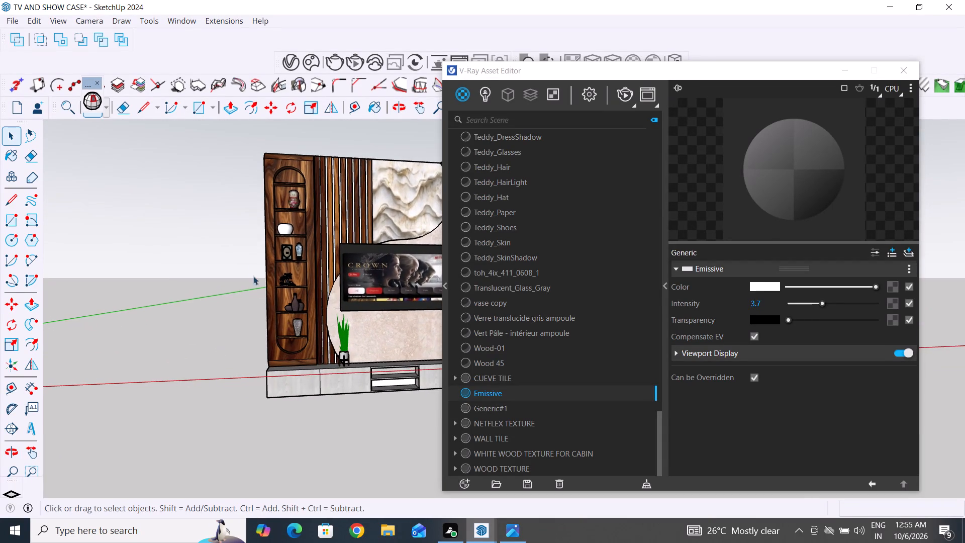
pyautogui.scroll(1, 255, 245)
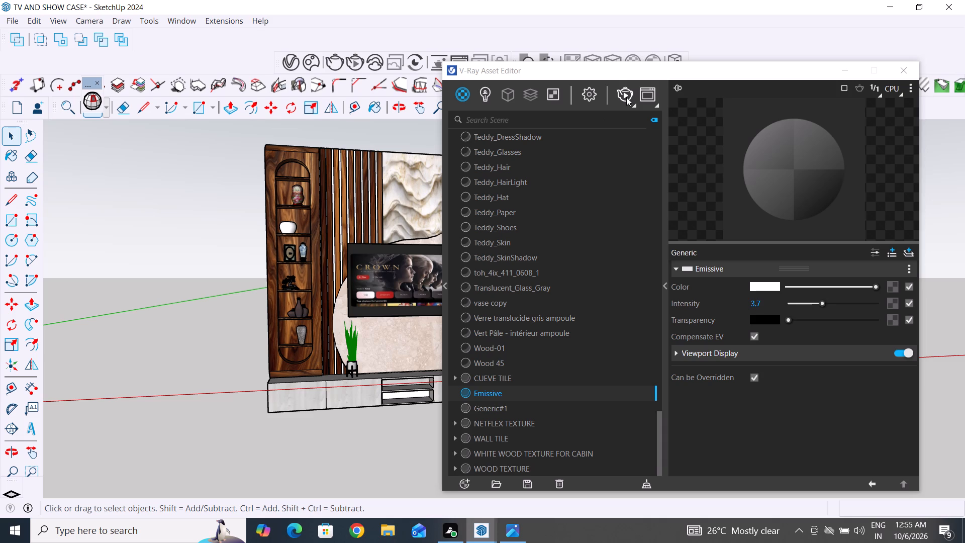
pyautogui.click(626, 97)
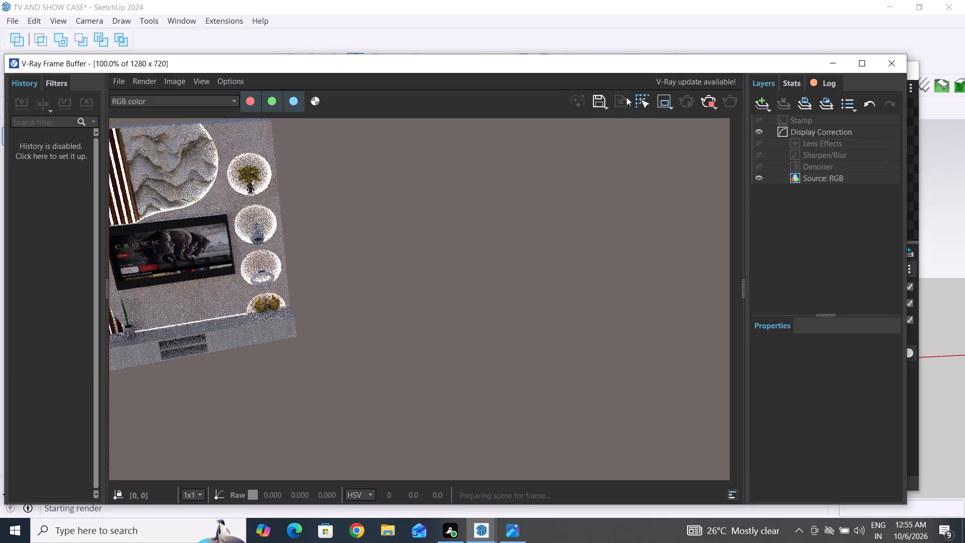
# Examine the render's lighting at the wavy panel, slats, shelving niche and round niches.
pyautogui.scroll(-1, 658, 288)
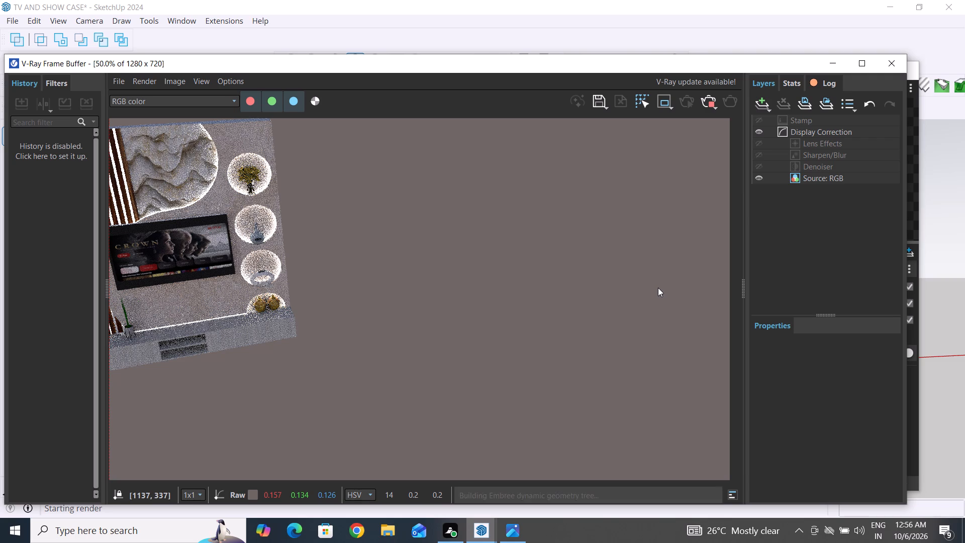
pyautogui.scroll(-2, 658, 288)
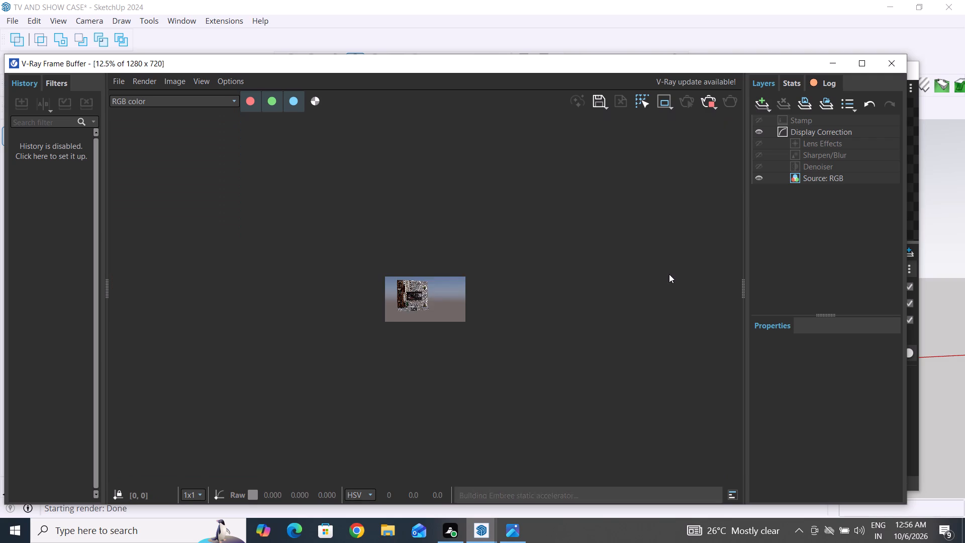
pyautogui.scroll(1, 358, 297)
pyautogui.scroll(2, 326, 272)
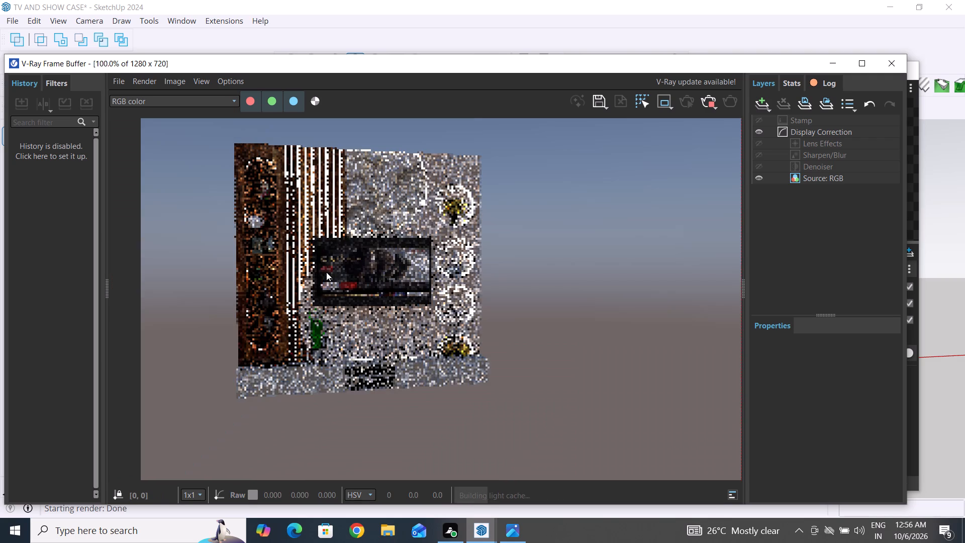
pyautogui.scroll(-1, 459, 314)
pyautogui.scroll(1, 277, 273)
pyautogui.scroll(-1, 277, 273)
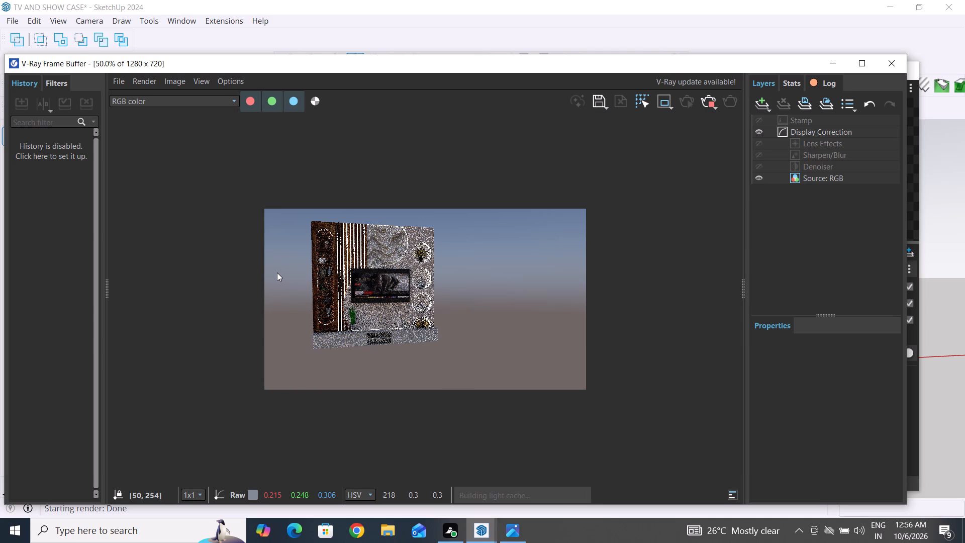
pyautogui.scroll(1, 291, 251)
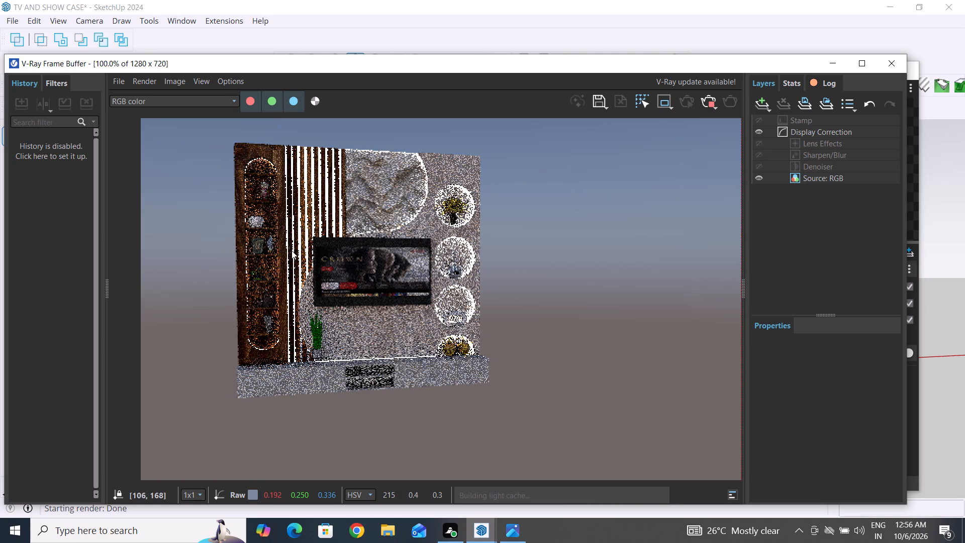
# Move the V-Ray Frame Buffer clear of the model and close the V-Ray Asset Editor.
pyautogui.moveTo(615, 63); pyautogui.dragTo(895, 415)
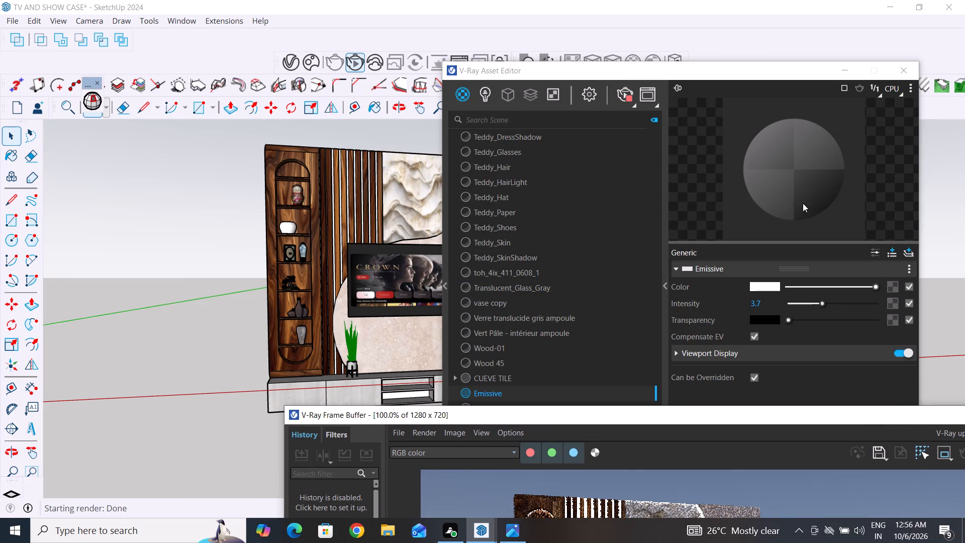
pyautogui.click(899, 74)
# Check the interactive V-Ray render of the wall unit from a slightly raised front view and close the V-Ray Frame Buffer.
pyautogui.scroll(-3, 703, 357)
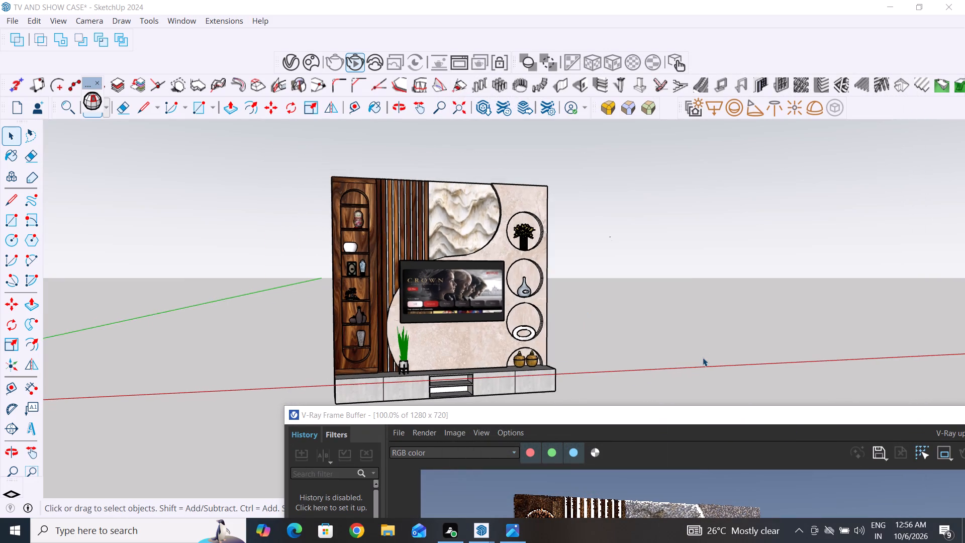
pyautogui.scroll(4, 286, 335)
pyautogui.moveTo(330, 302); pyautogui.dragTo(311, 306, button='middle')
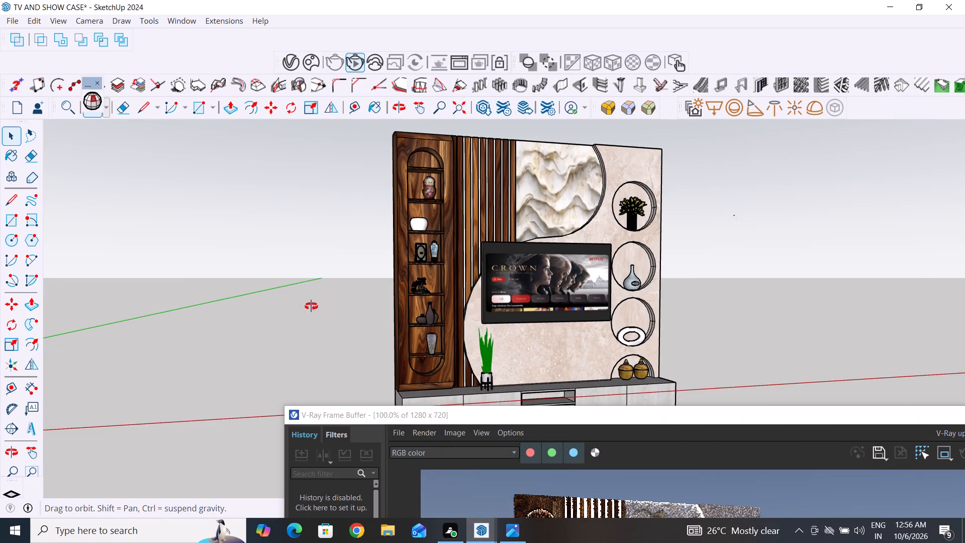
pyautogui.moveTo(311, 306); pyautogui.dragTo(316, 337, button='middle')
pyautogui.scroll(-2, 357, 264)
pyautogui.scroll(1, 648, 289)
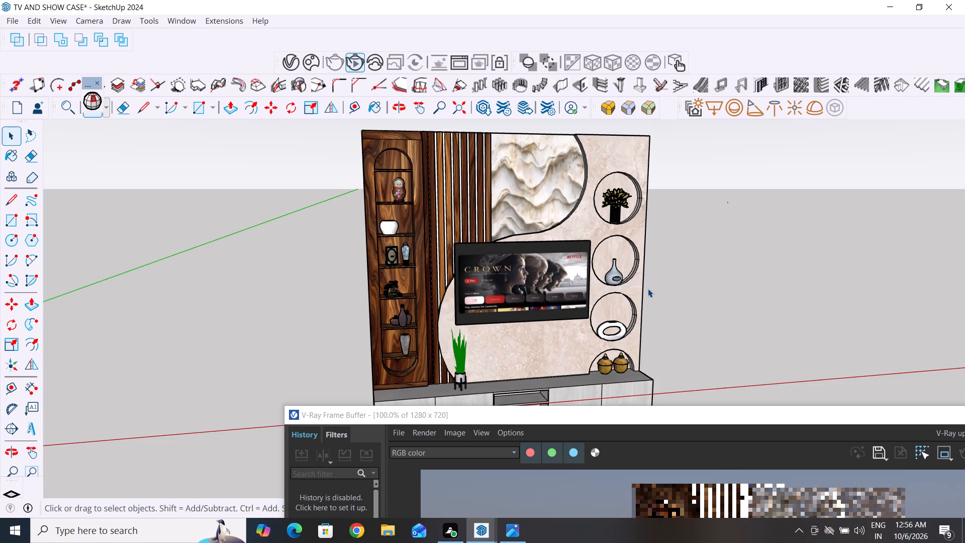
pyautogui.moveTo(722, 416); pyautogui.dragTo(445, 152)
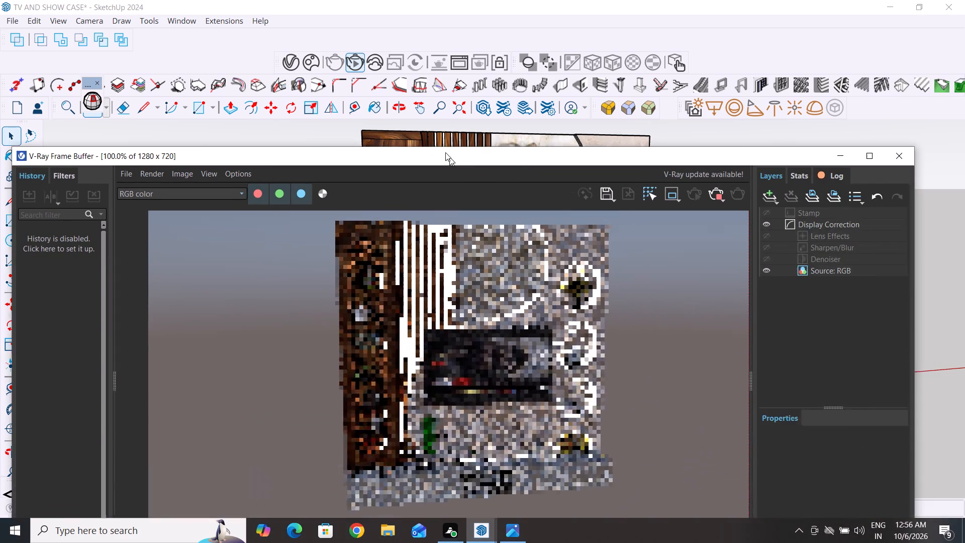
pyautogui.moveTo(445, 152); pyautogui.dragTo(418, 97)
pyautogui.click(877, 100)
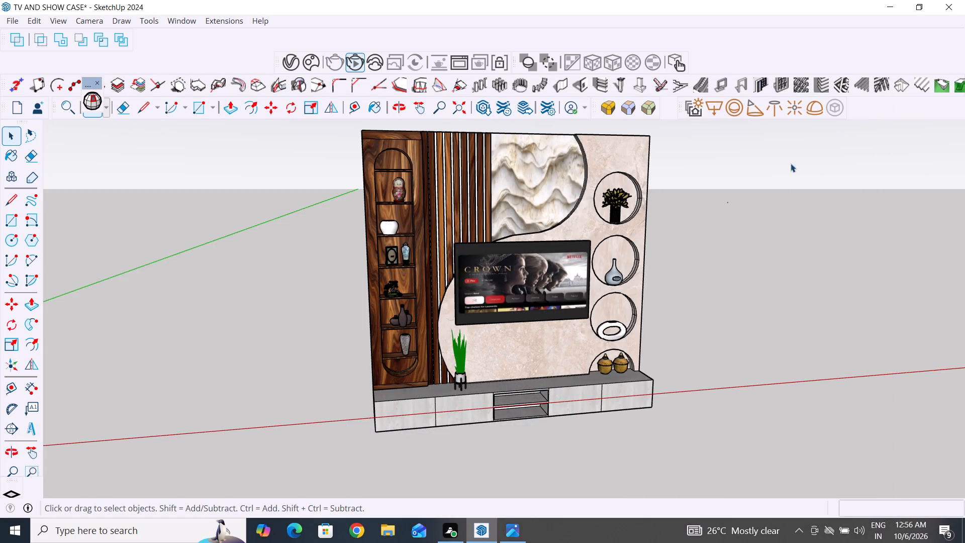
# Examine the whole wall unit from low, raised and side angles to find a front three-quarter view for rendering.
pyautogui.scroll(-3, 665, 404)
pyautogui.moveTo(701, 225); pyautogui.dragTo(687, 167, button='middle')
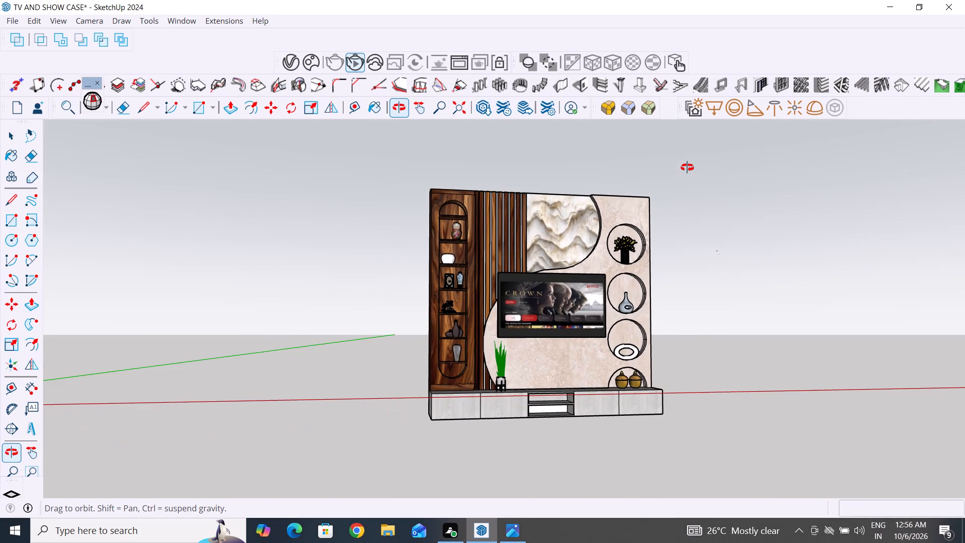
pyautogui.moveTo(687, 167); pyautogui.dragTo(705, 153, button='middle')
pyautogui.scroll(2, 688, 240)
pyautogui.moveTo(687, 243); pyautogui.dragTo(654, 214, button='middle')
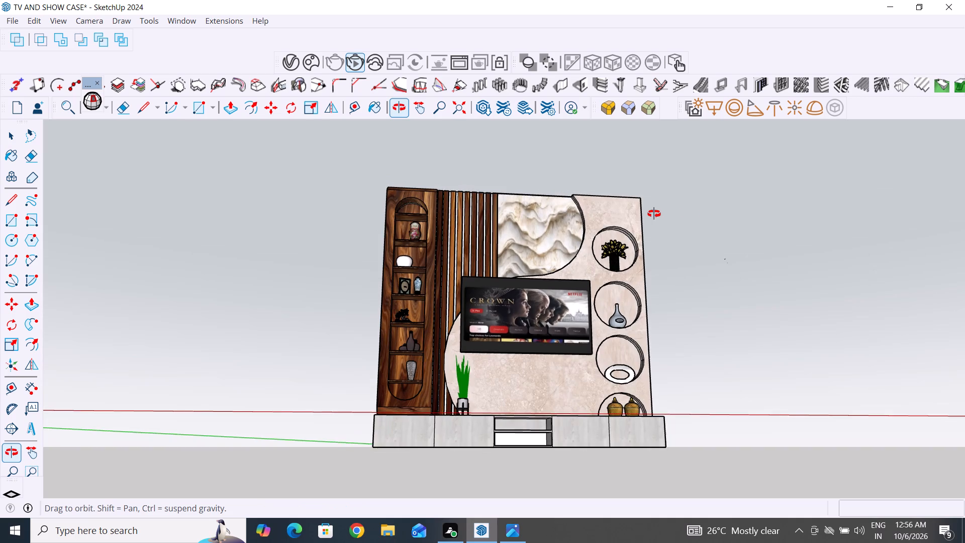
pyautogui.moveTo(654, 214); pyautogui.dragTo(696, 213, button='middle')
pyautogui.scroll(1, 748, 284)
pyautogui.moveTo(755, 294); pyautogui.dragTo(760, 305, button='middle')
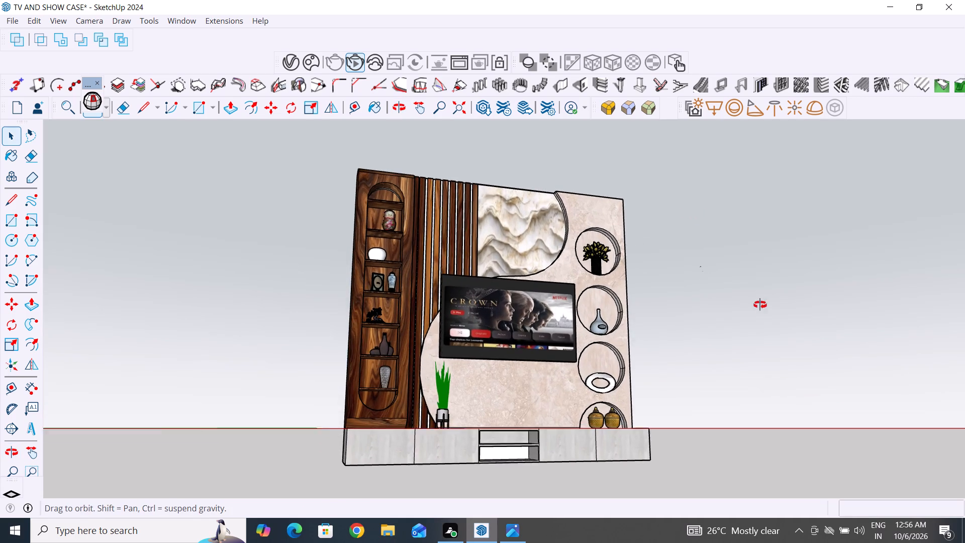
pyautogui.moveTo(760, 305); pyautogui.dragTo(761, 318, button='middle')
pyautogui.scroll(1, 758, 319)
pyautogui.moveTo(758, 319); pyautogui.dragTo(752, 348, button='middle')
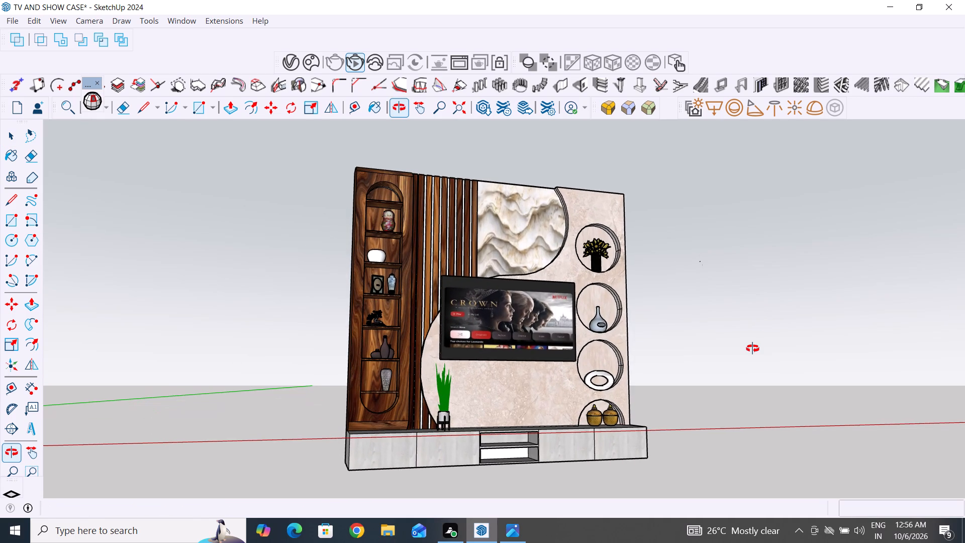
pyautogui.moveTo(752, 348); pyautogui.dragTo(752, 352, button='middle')
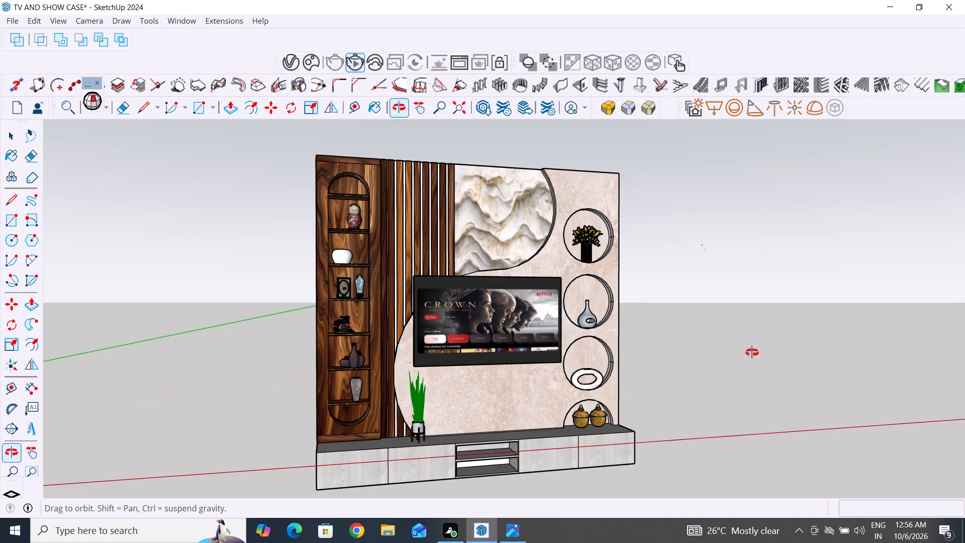
pyautogui.scroll(1, 752, 352)
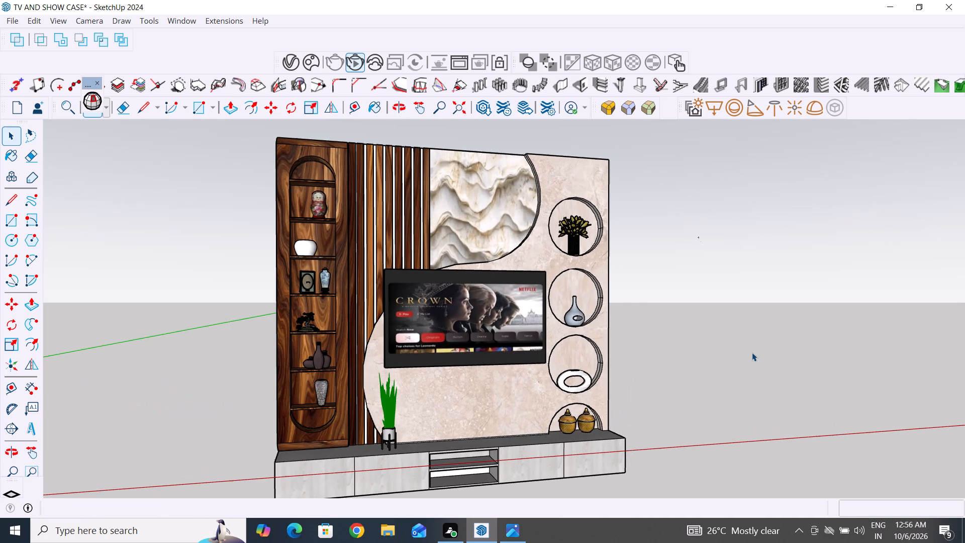
pyautogui.moveTo(752, 359); pyautogui.dragTo(733, 378, button='middle')
pyautogui.scroll(-1, 700, 423)
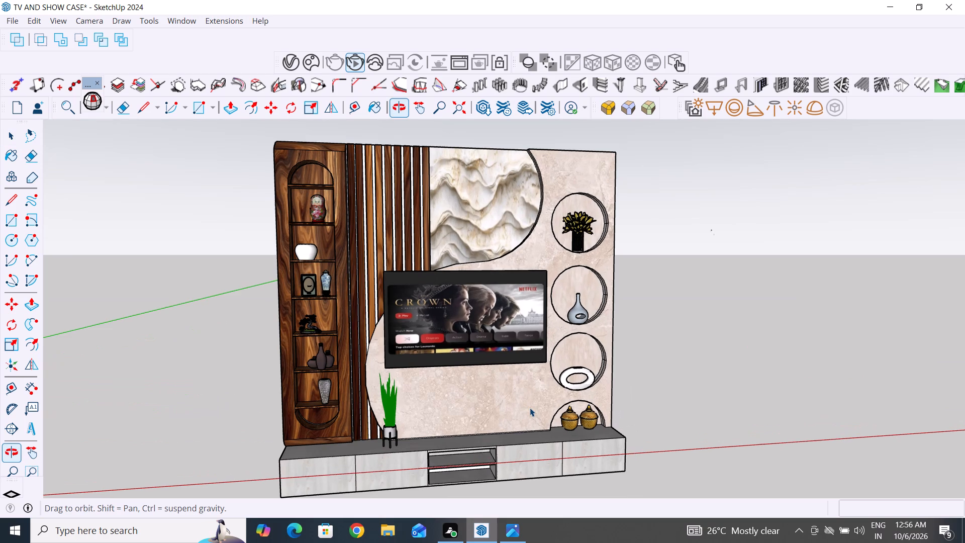
pyautogui.scroll(-1, 530, 408)
pyautogui.scroll(1, 501, 498)
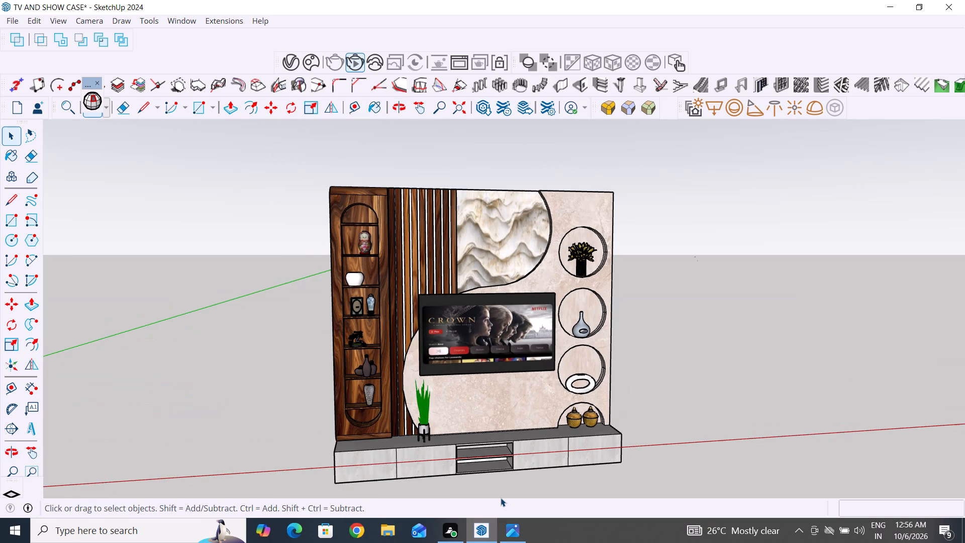
pyautogui.moveTo(517, 477); pyautogui.dragTo(530, 467, button='middle')
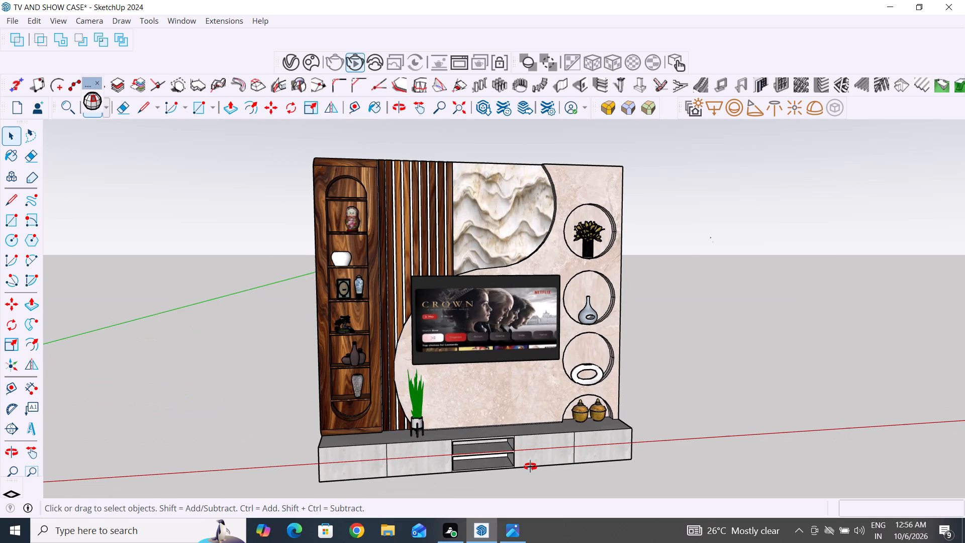
pyautogui.moveTo(530, 467); pyautogui.dragTo(526, 448, button='middle')
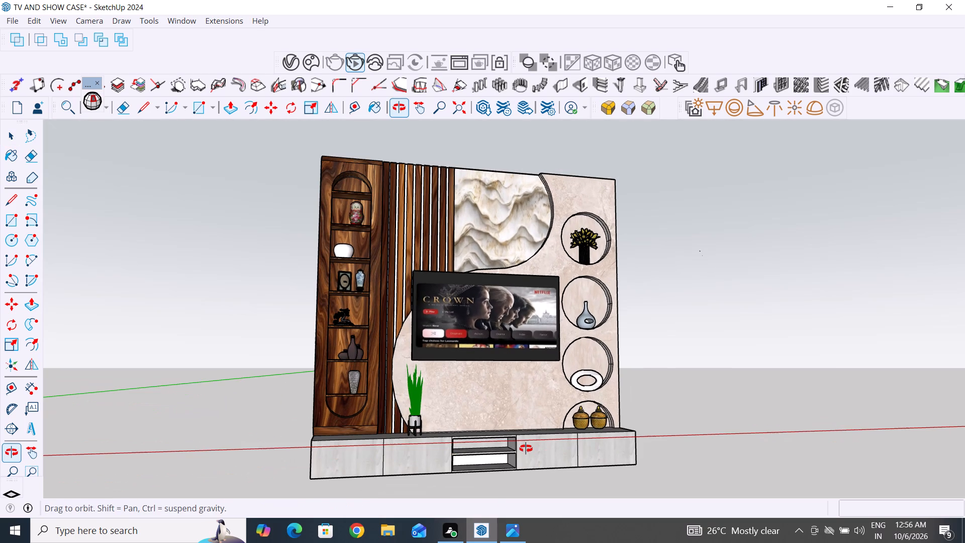
pyautogui.moveTo(526, 448); pyautogui.dragTo(405, 402, button='middle')
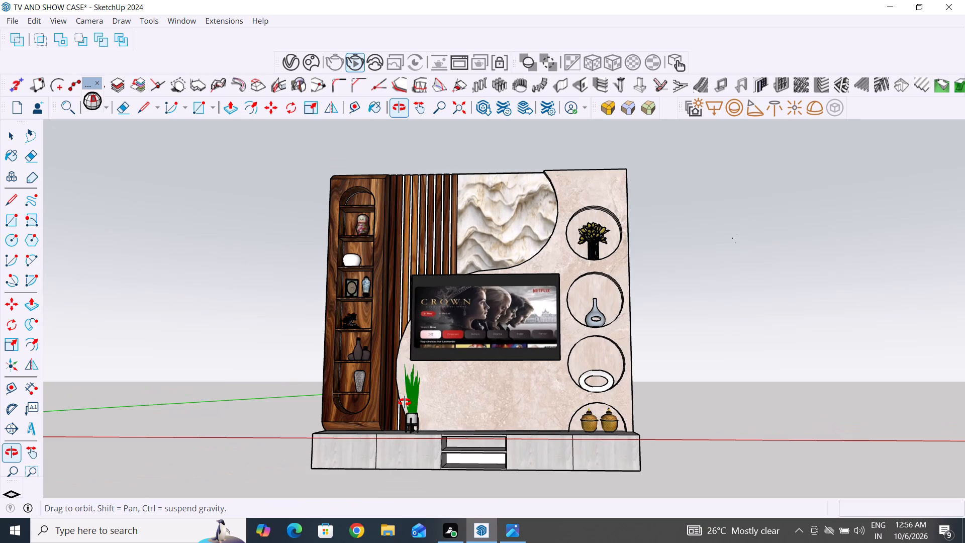
pyautogui.moveTo(405, 402); pyautogui.dragTo(505, 495, button='middle')
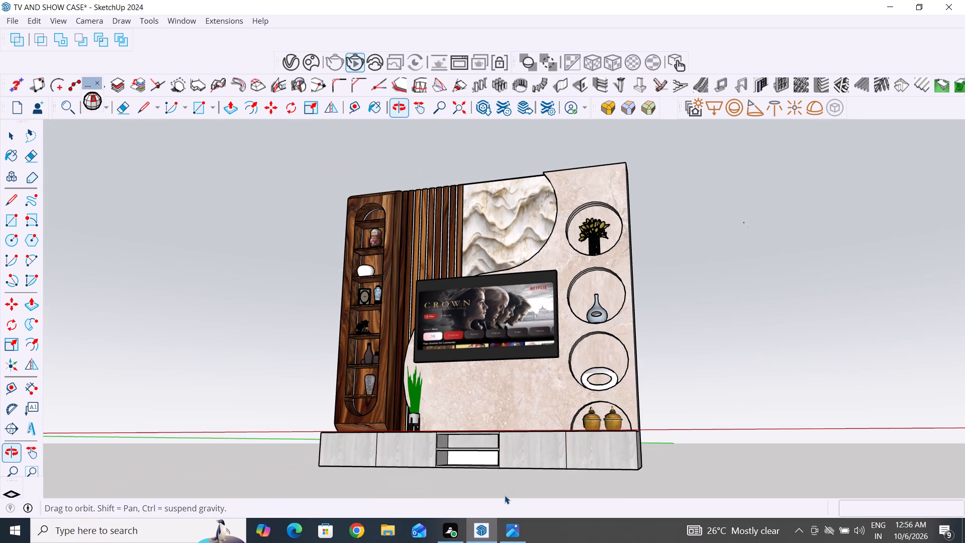
pyautogui.moveTo(505, 495); pyautogui.dragTo(404, 402, button='middle')
pyautogui.scroll(2, 707, 422)
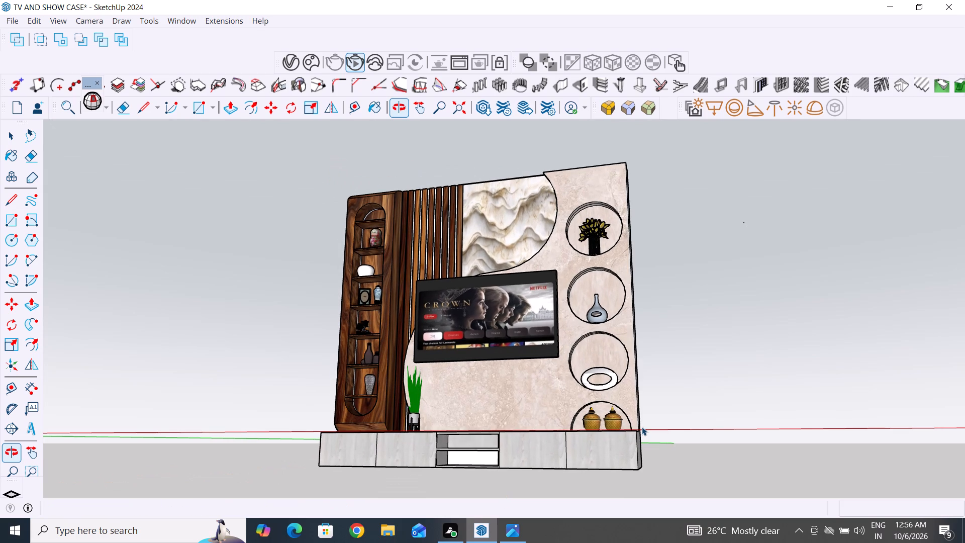
pyautogui.scroll(1, 642, 427)
pyautogui.moveTo(711, 415); pyautogui.dragTo(642, 427, button='middle')
pyautogui.moveTo(642, 427); pyautogui.dragTo(652, 438, button='middle')
pyautogui.scroll(-1, 652, 438)
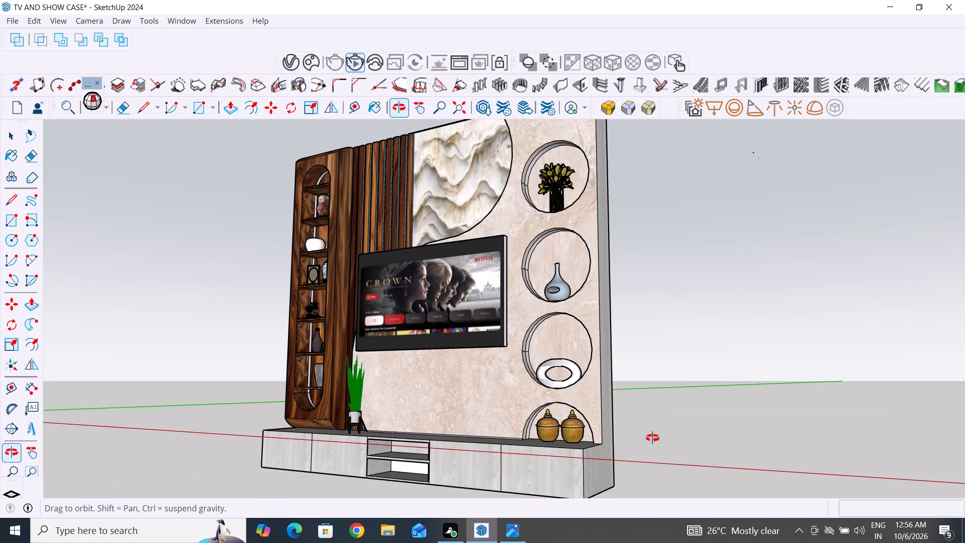
pyautogui.moveTo(658, 432); pyautogui.dragTo(670, 434, button='middle')
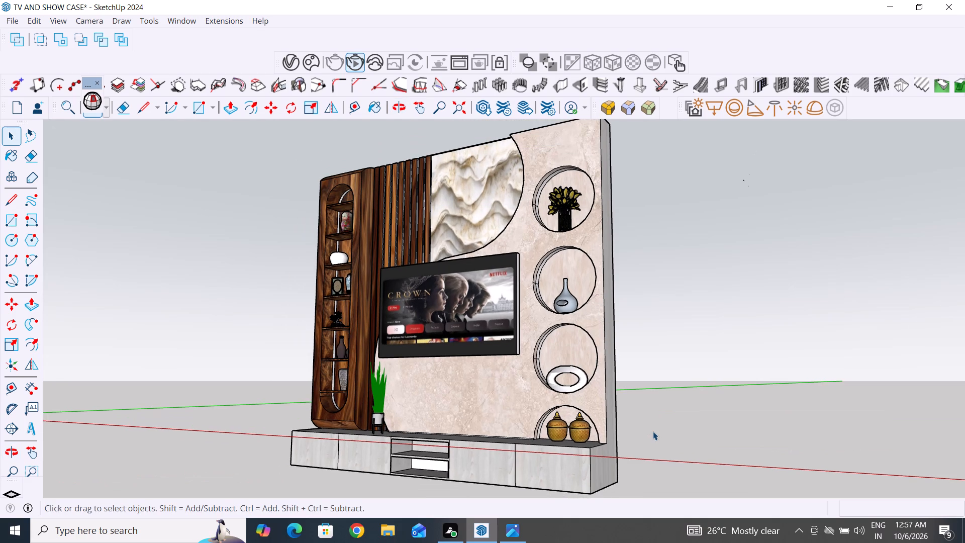
pyautogui.scroll(-2, 670, 434)
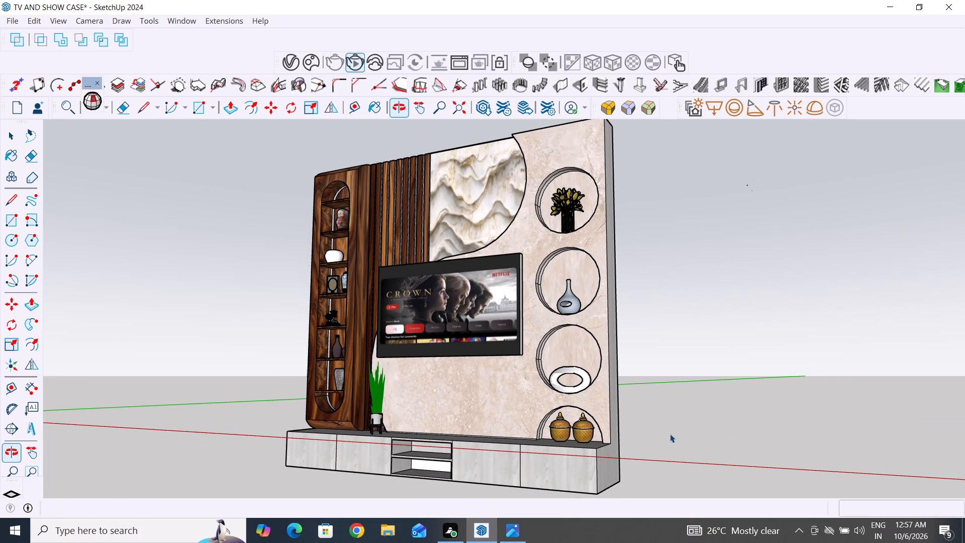
pyautogui.scroll(1, 476, 485)
pyautogui.moveTo(480, 486); pyautogui.dragTo(476, 485, button='middle')
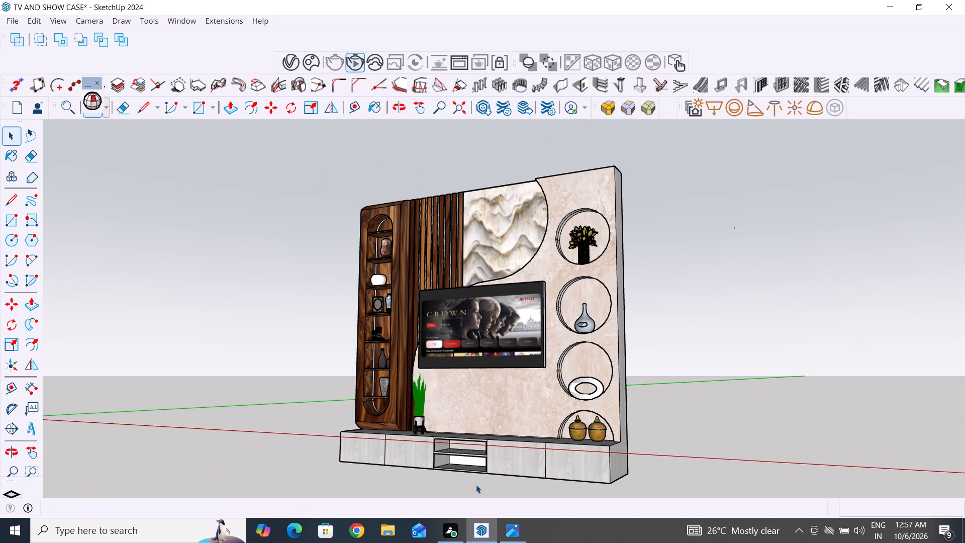
pyautogui.moveTo(476, 485); pyautogui.dragTo(518, 489, button='middle')
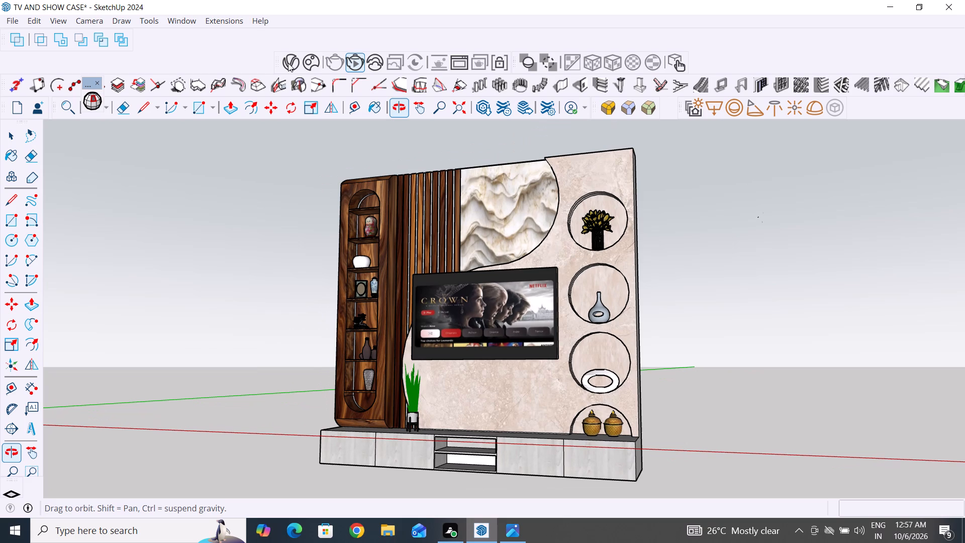
# Stop the running interactive render from the V-Ray Asset Editor.
pyautogui.click(288, 63)
pyautogui.click(630, 91)
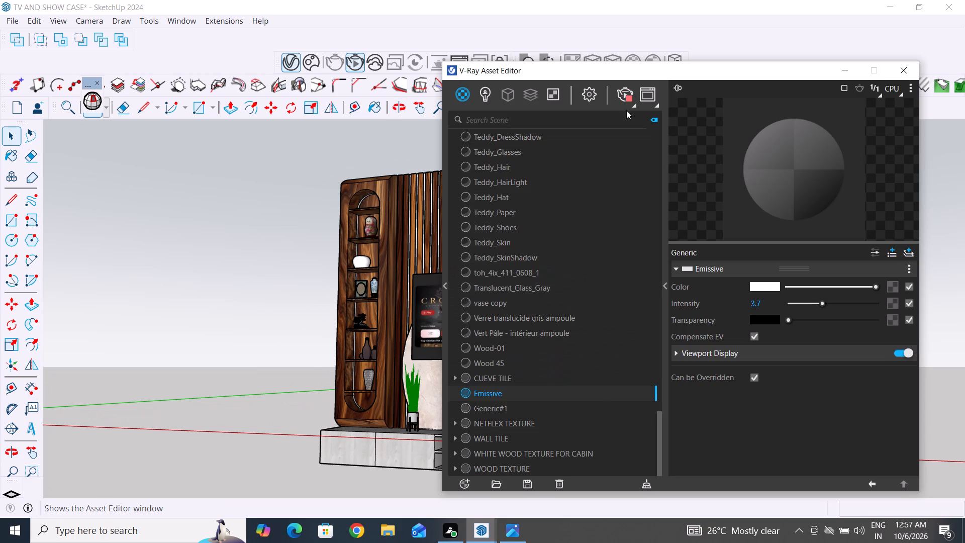
pyautogui.click(630, 100)
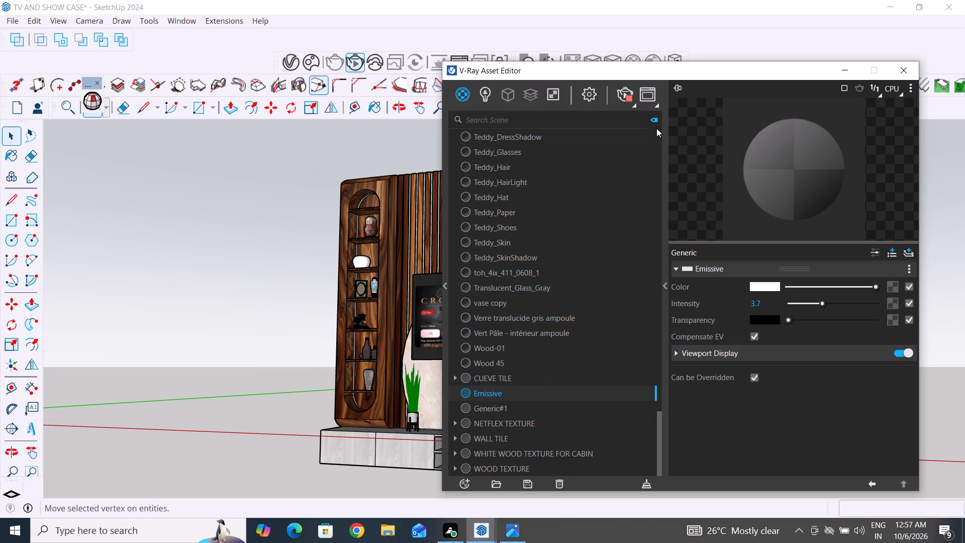
pyautogui.click(635, 106)
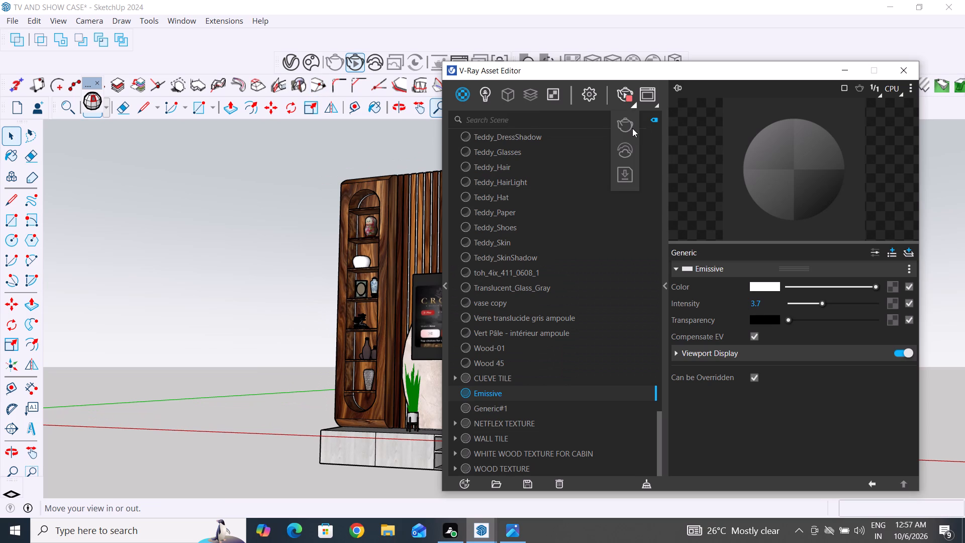
pyautogui.click(628, 99)
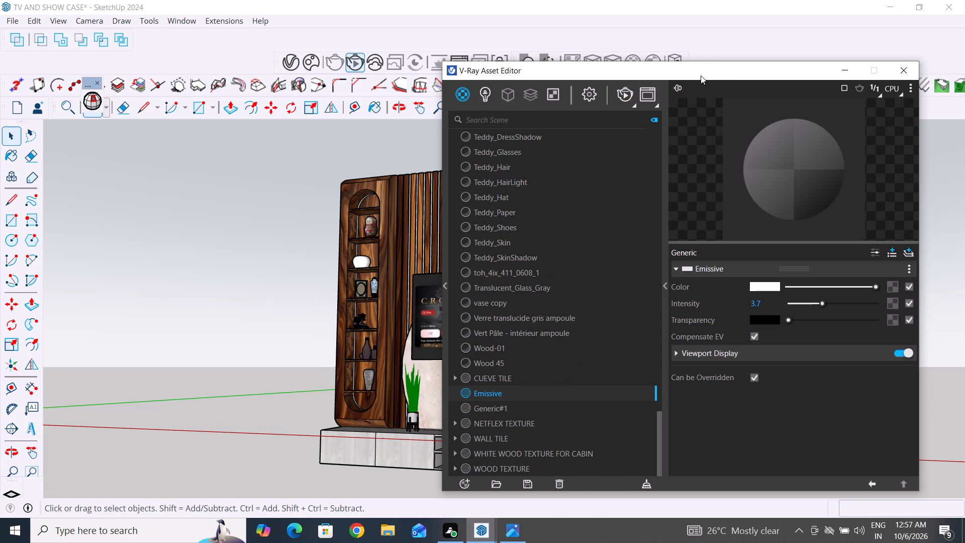
# Start a standard V-Ray render of the wall unit from the low front three-quarter view on the round-niche side.
pyautogui.moveTo(701, 75); pyautogui.dragTo(887, 65)
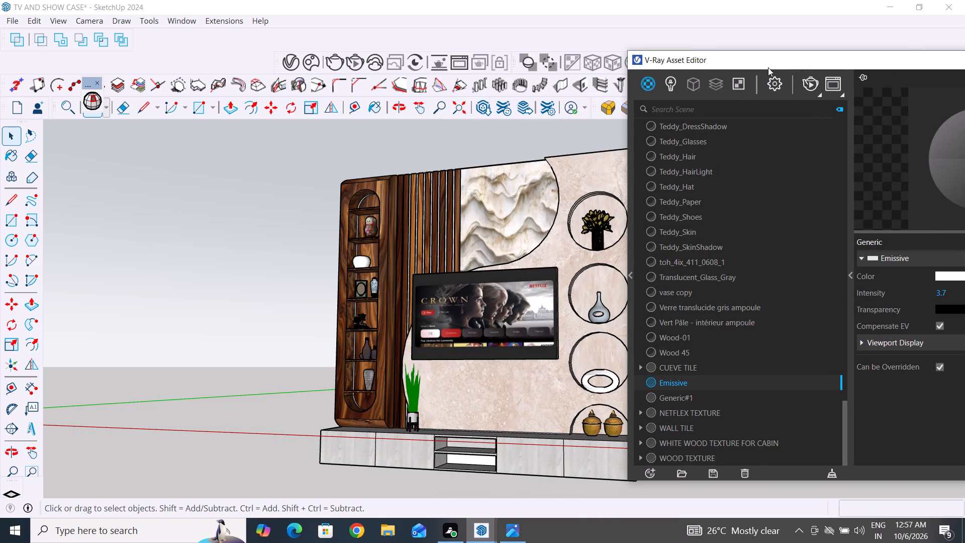
pyautogui.moveTo(770, 64); pyautogui.dragTo(396, 81)
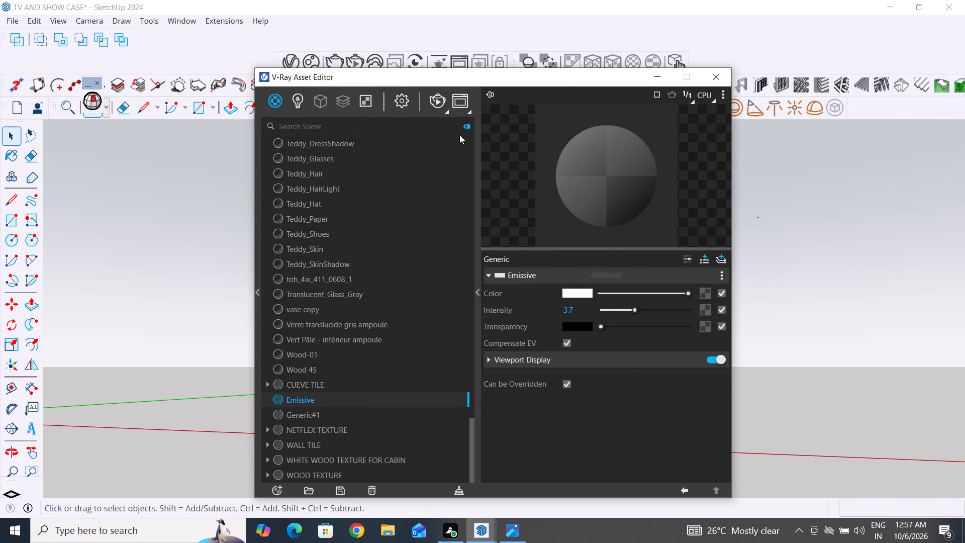
pyautogui.click(446, 113)
pyautogui.click(433, 137)
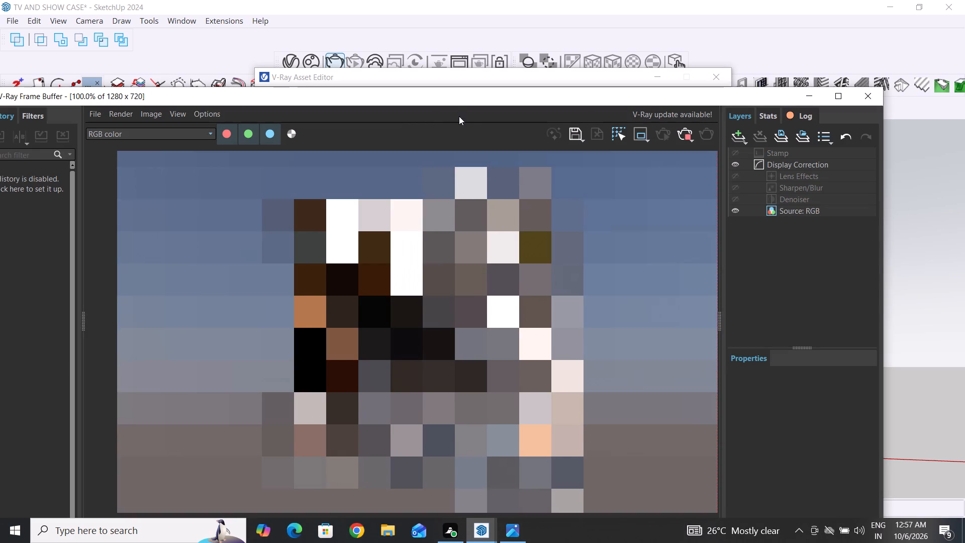
pyautogui.moveTo(466, 102); pyautogui.dragTo(464, 64)
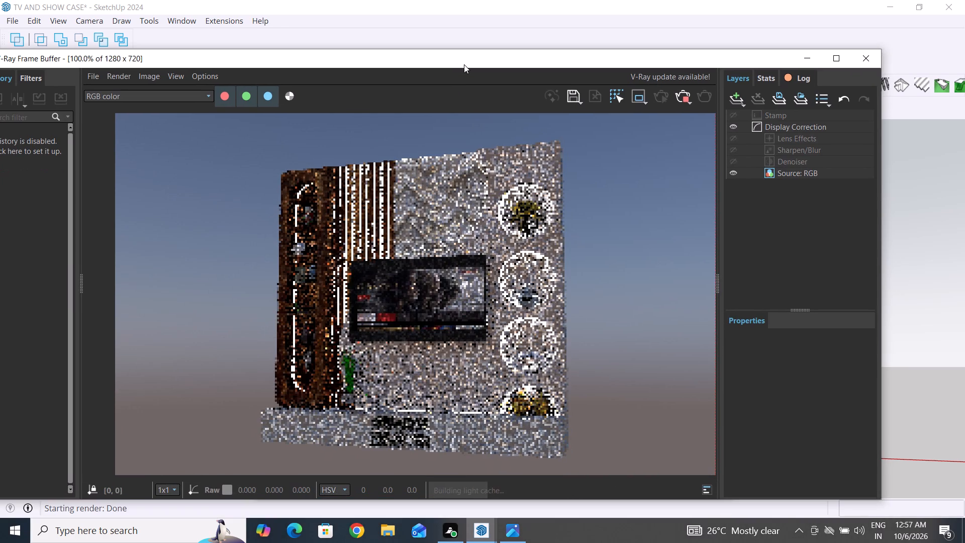
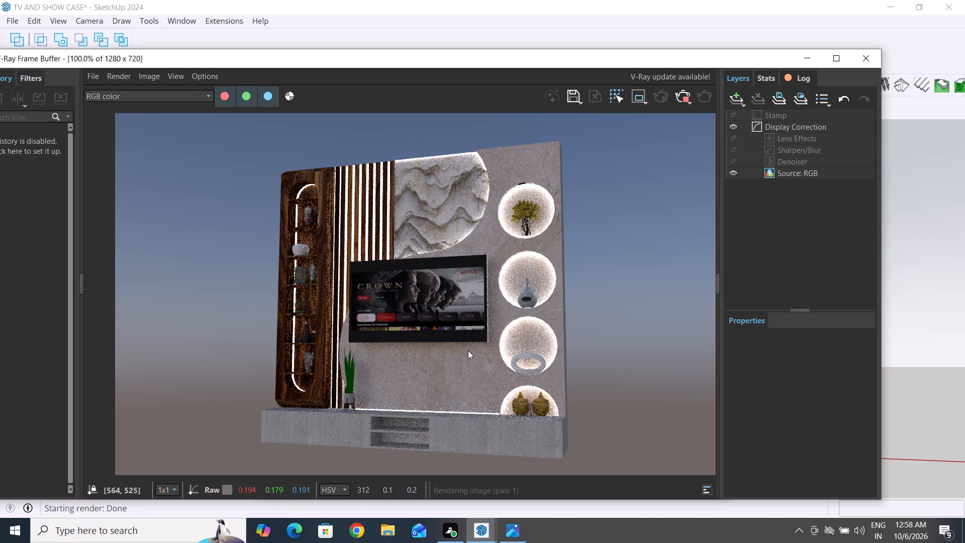
# Close the render window and apply the Emissive material to the narrow strip face along the TV cabinet's lower front edge.
pyautogui.click(882, 58)
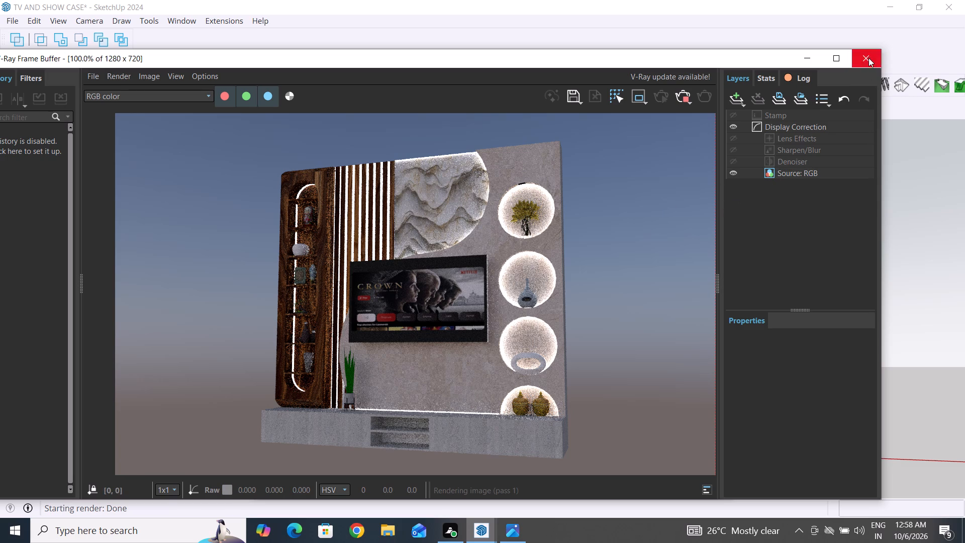
pyautogui.click(867, 56)
pyautogui.moveTo(578, 79); pyautogui.dragTo(754, 122)
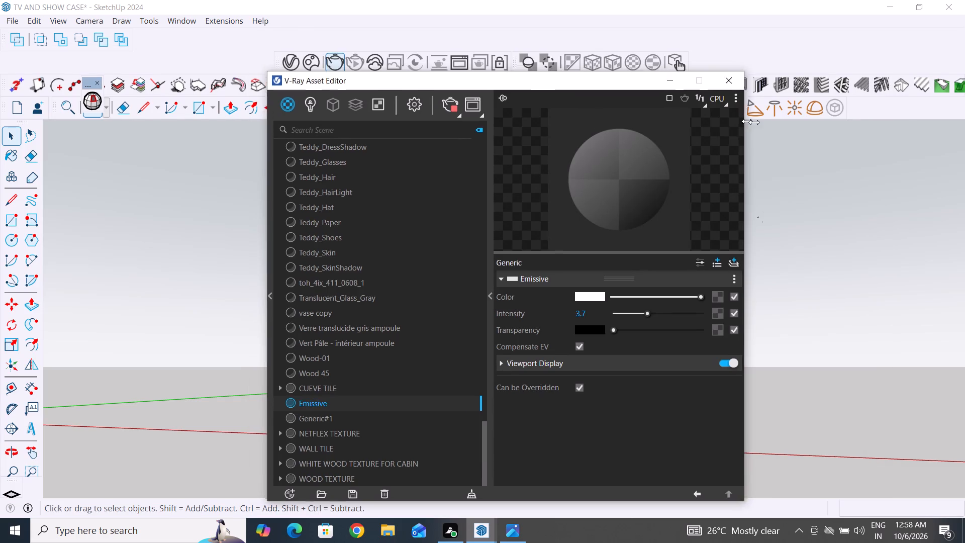
pyautogui.moveTo(754, 122); pyautogui.dragTo(964, 192)
pyautogui.scroll(-4, 294, 253)
pyautogui.moveTo(283, 302); pyautogui.dragTo(388, 330, button='middle')
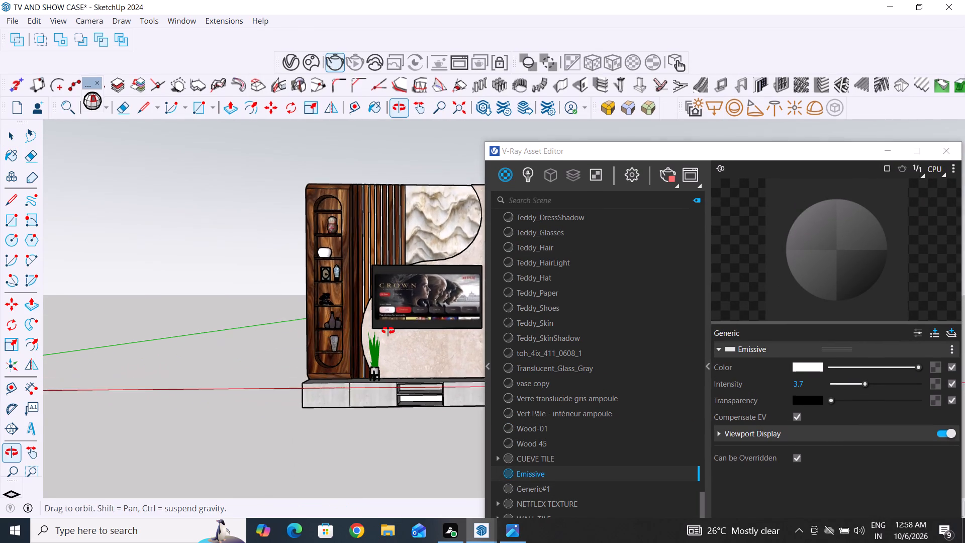
pyautogui.moveTo(388, 330); pyautogui.dragTo(430, 355, button='middle')
pyautogui.scroll(-4, 358, 303)
pyautogui.moveTo(355, 321); pyautogui.dragTo(401, 297, button='middle')
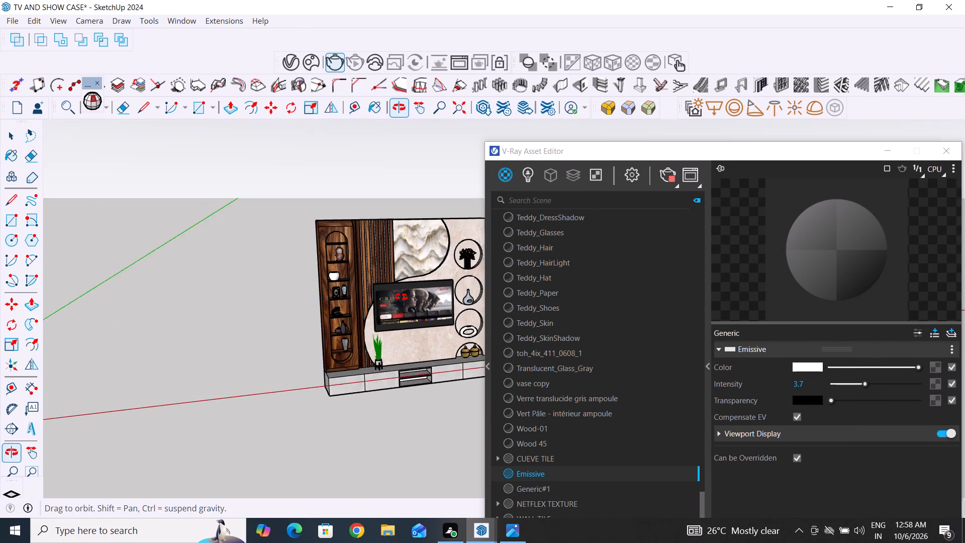
pyautogui.moveTo(401, 297); pyautogui.dragTo(399, 170, button='middle')
pyautogui.scroll(9, 344, 333)
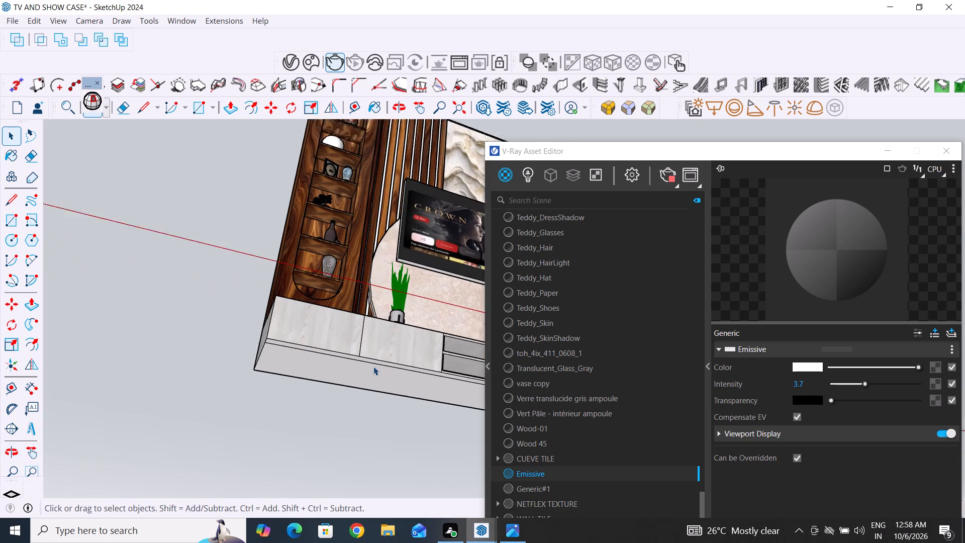
pyautogui.click(377, 360)
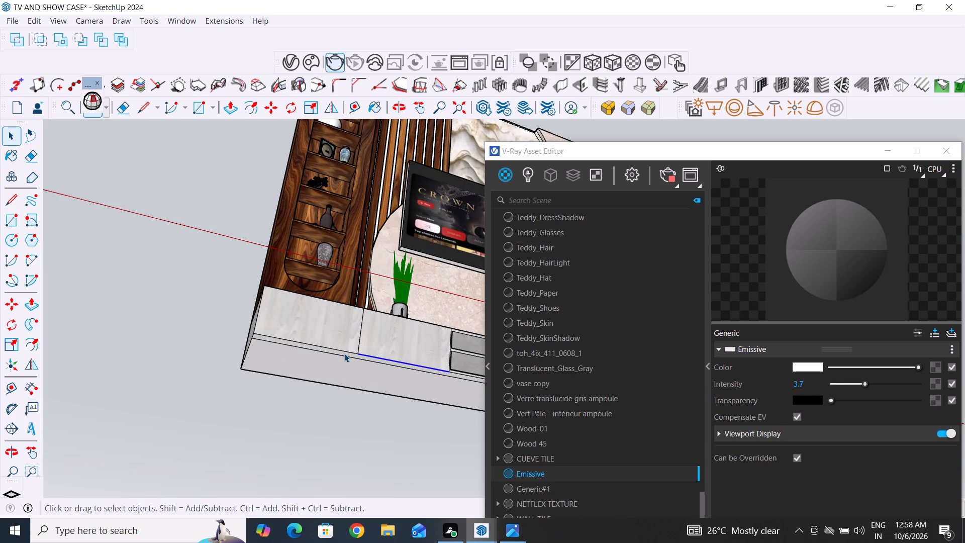
pyautogui.click(344, 353)
pyautogui.rightClick(531, 473)
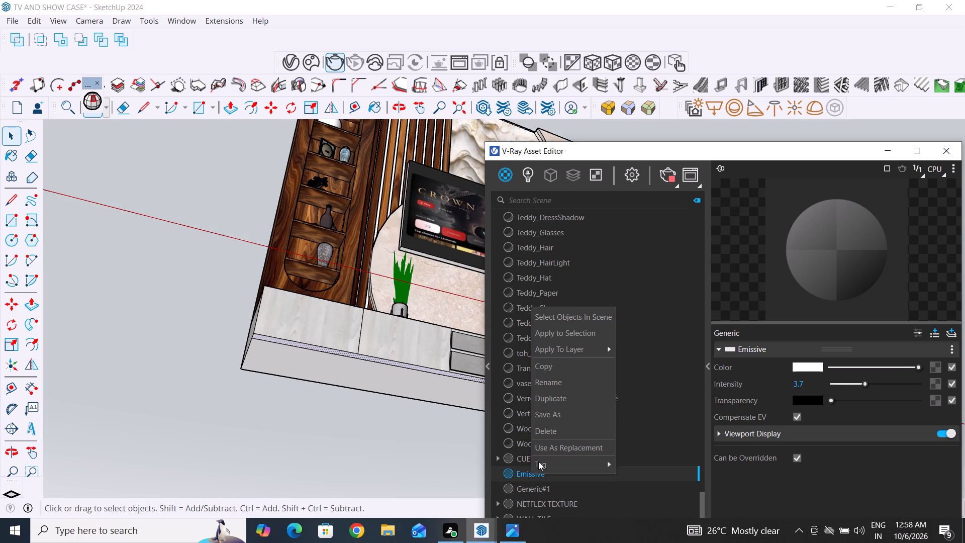
pyautogui.click(568, 331)
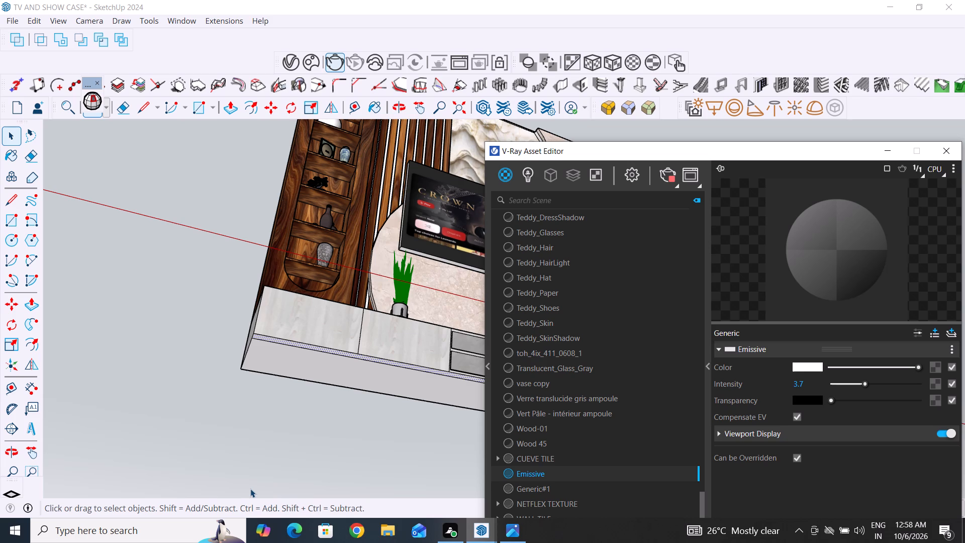
# Set the Emissive material's intensity to 3.
pyautogui.click(858, 384)
pyautogui.click(858, 384)
pyautogui.click(364, 424)
# Close the asset editor and examine the whole TV wall unit from the front, including its shelves and round niches.
pyautogui.scroll(-6, 314, 386)
pyautogui.scroll(-4, 353, 261)
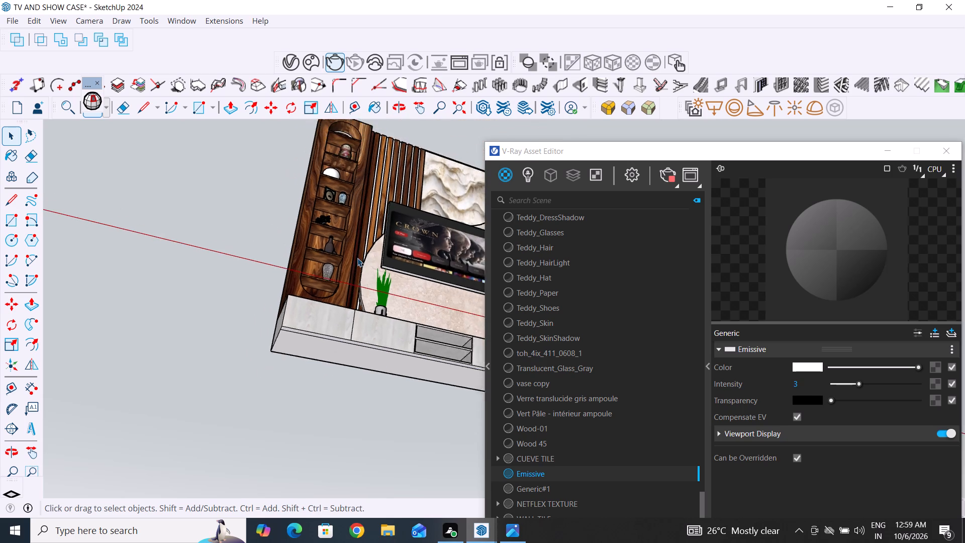
pyautogui.scroll(-6, 342, 260)
pyautogui.moveTo(337, 311); pyautogui.dragTo(373, 394, button='middle')
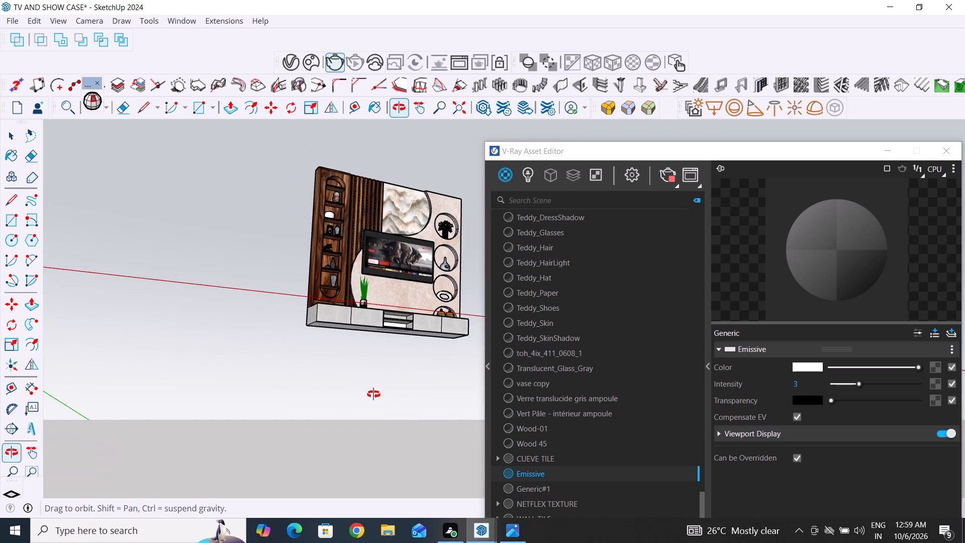
pyautogui.moveTo(373, 394); pyautogui.dragTo(404, 402, button='middle')
pyautogui.moveTo(655, 152); pyautogui.dragTo(596, 181)
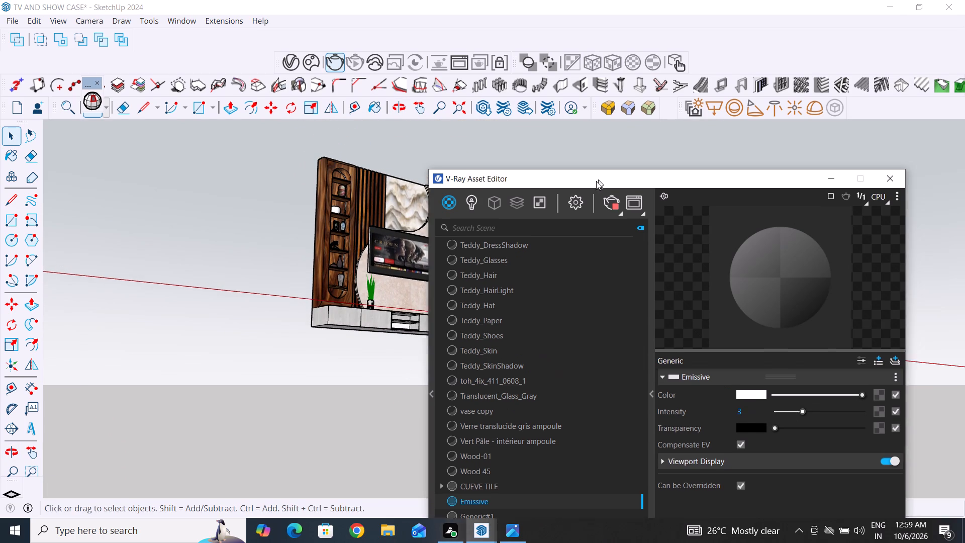
pyautogui.moveTo(596, 181); pyautogui.dragTo(583, 190)
pyautogui.click(877, 185)
pyautogui.scroll(1, 305, 160)
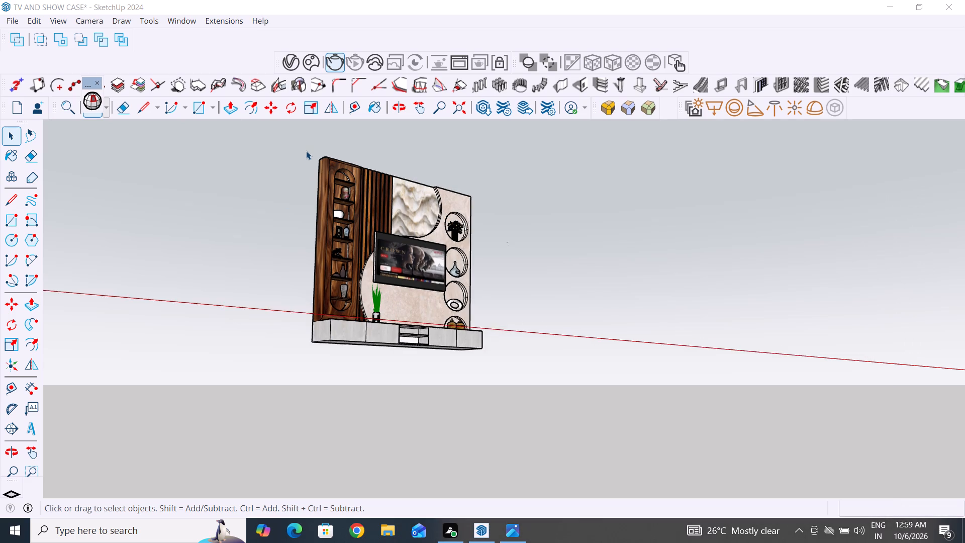
pyautogui.scroll(3, 306, 151)
pyautogui.scroll(1, 240, 244)
pyautogui.moveTo(256, 298); pyautogui.dragTo(231, 279, button='middle')
pyautogui.scroll(2, 231, 279)
pyautogui.moveTo(234, 279); pyautogui.dragTo(182, 290, button='middle')
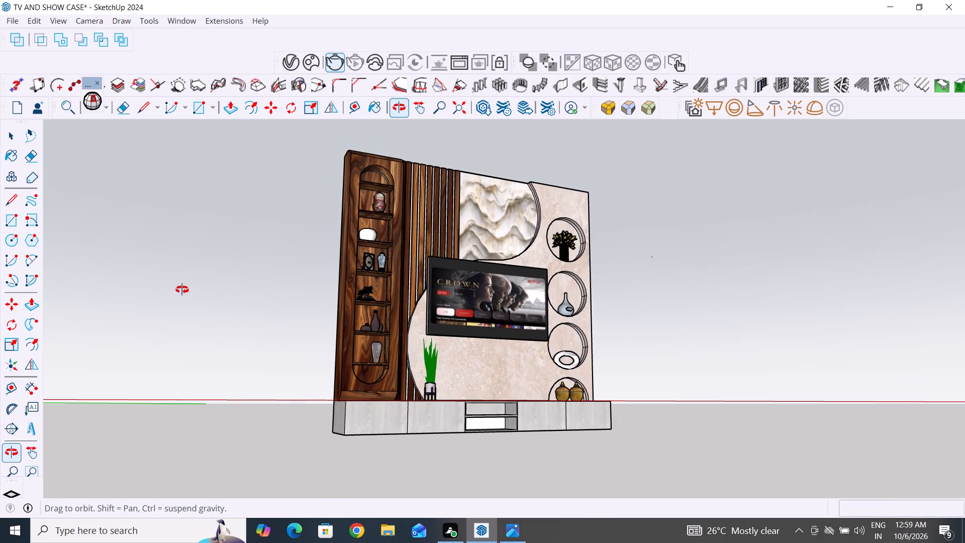
pyautogui.moveTo(182, 290); pyautogui.dragTo(164, 260, button='middle')
pyautogui.scroll(1, 222, 308)
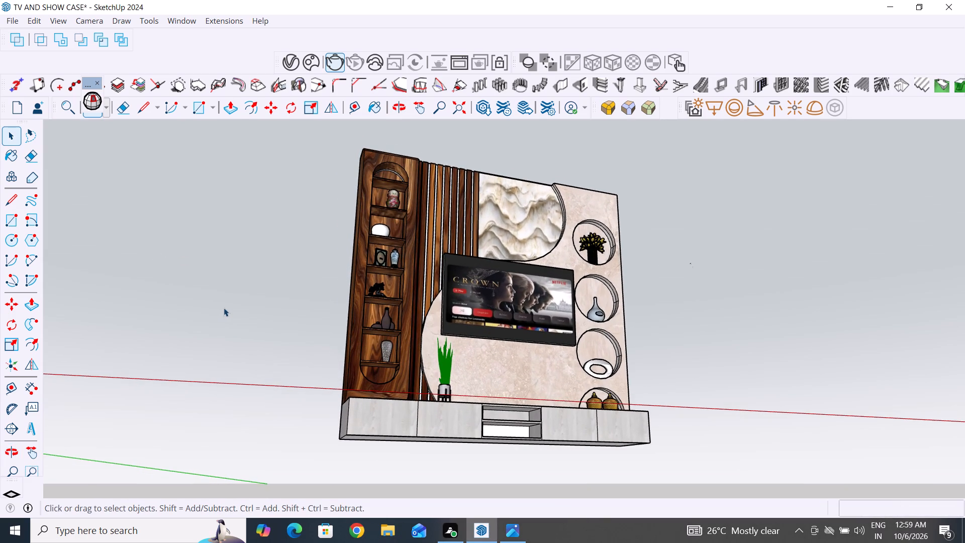
pyautogui.scroll(1, 226, 304)
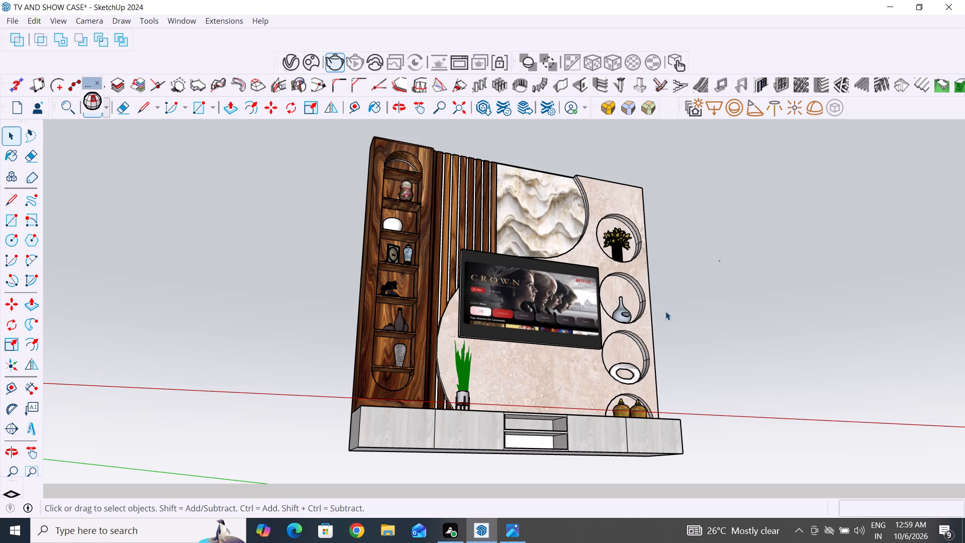
pyautogui.moveTo(555, 499); pyautogui.dragTo(530, 482, button='middle')
pyautogui.scroll(1, 591, 376)
pyautogui.moveTo(590, 387); pyautogui.dragTo(579, 410, button='middle')
pyautogui.scroll(-3, 583, 414)
pyautogui.moveTo(597, 396); pyautogui.dragTo(608, 390, button='middle')
pyautogui.moveTo(605, 394); pyautogui.dragTo(604, 419, button='middle')
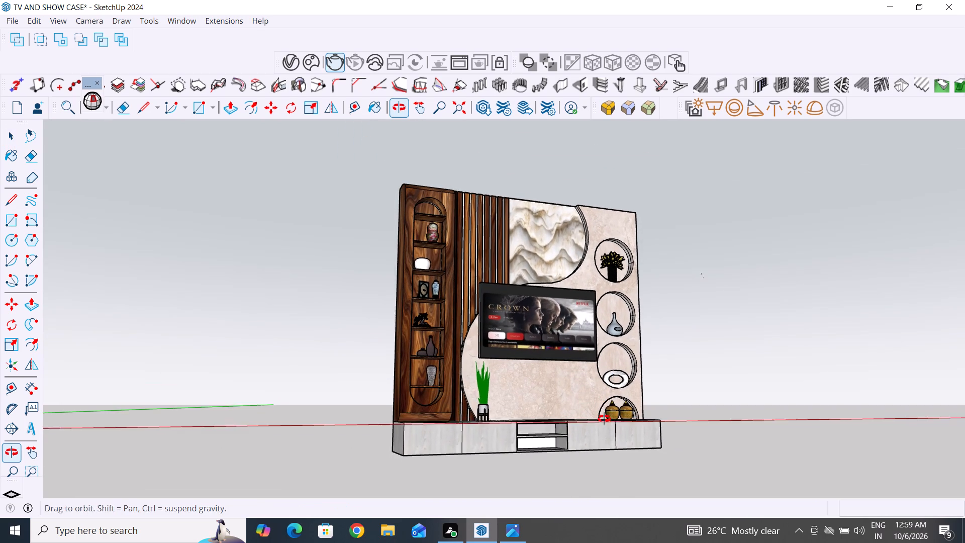
pyautogui.moveTo(604, 419); pyautogui.dragTo(598, 424, button='middle')
pyautogui.scroll(3, 615, 386)
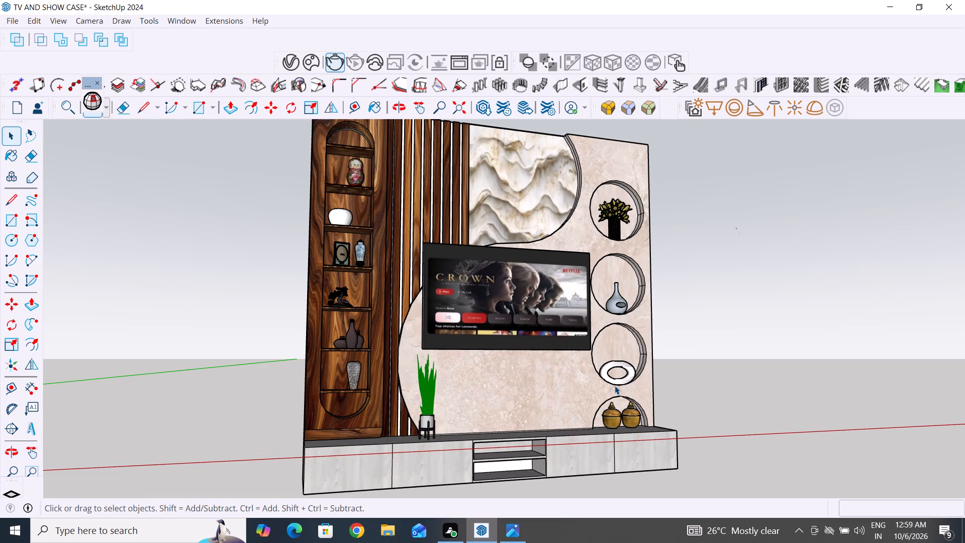
pyautogui.middleClick(615, 386)
pyautogui.scroll(-1, 614, 390)
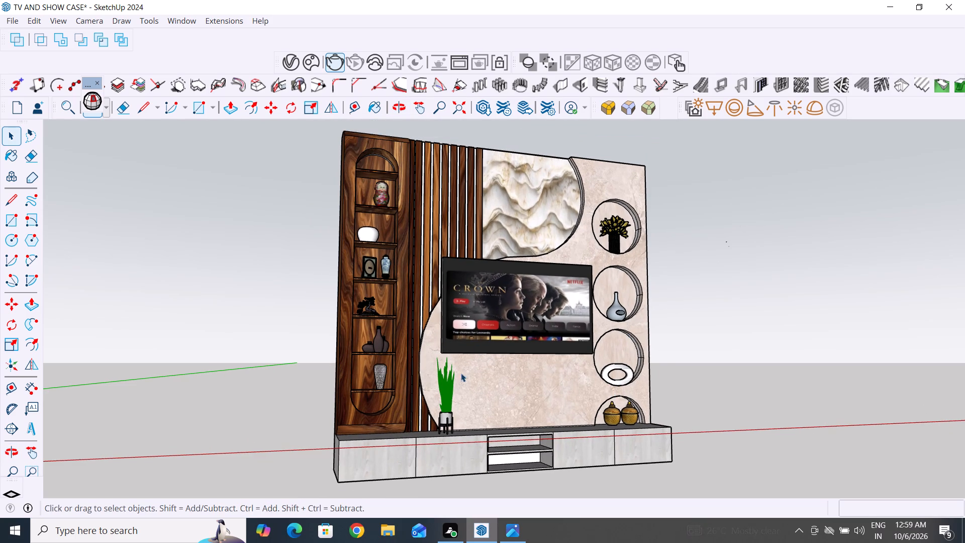
pyautogui.middleClick(532, 359)
pyautogui.scroll(1, 532, 359)
pyautogui.scroll(-1, 531, 354)
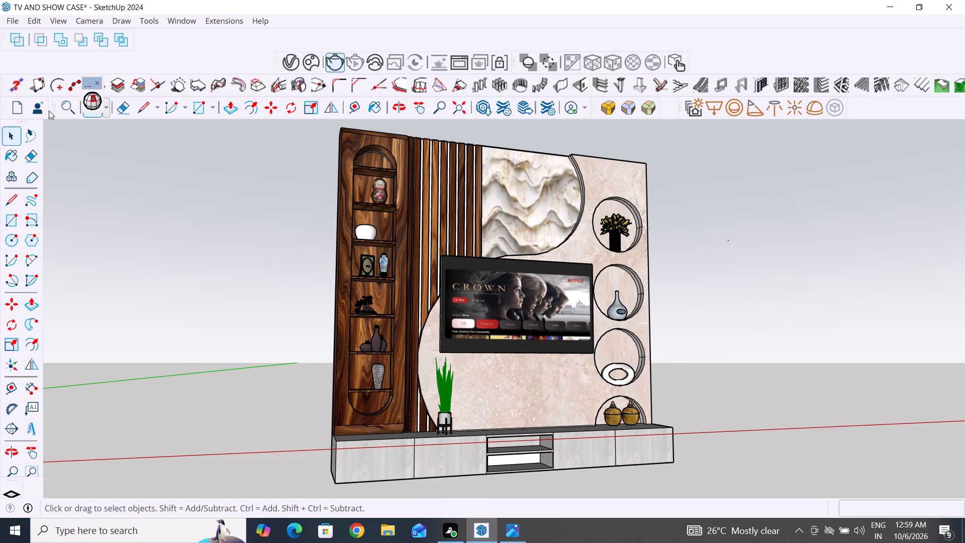
# Dock the main drawing tool set one row higher, beside the V-Ray render tools.
pyautogui.moveTo(53, 111); pyautogui.dragTo(65, 60)
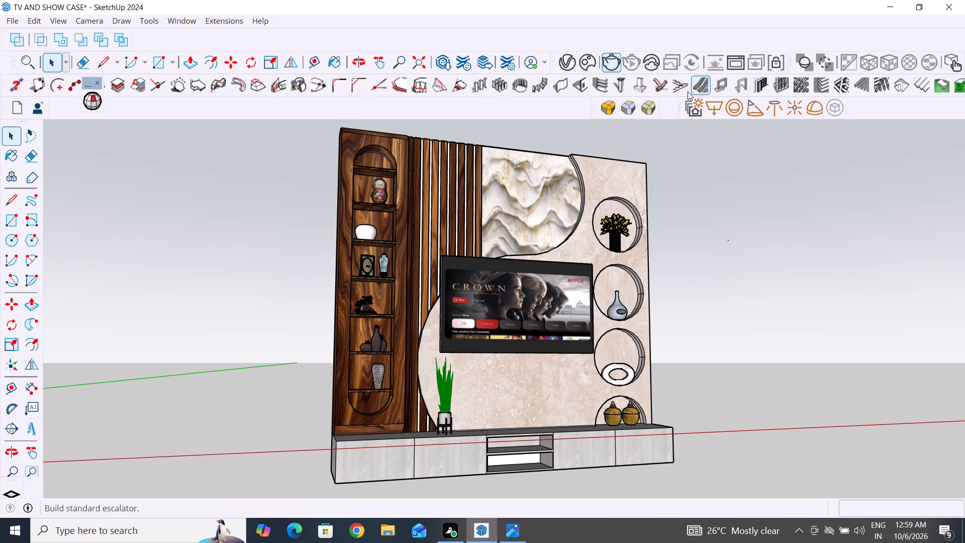
# Reopen the V-Ray asset editor and stop the render in progress.
pyautogui.click(568, 59)
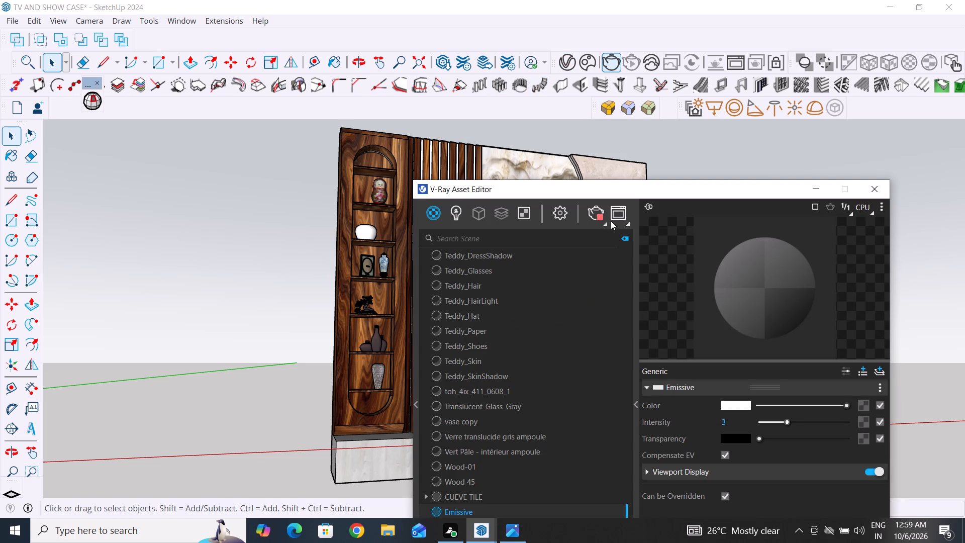
pyautogui.click(605, 226)
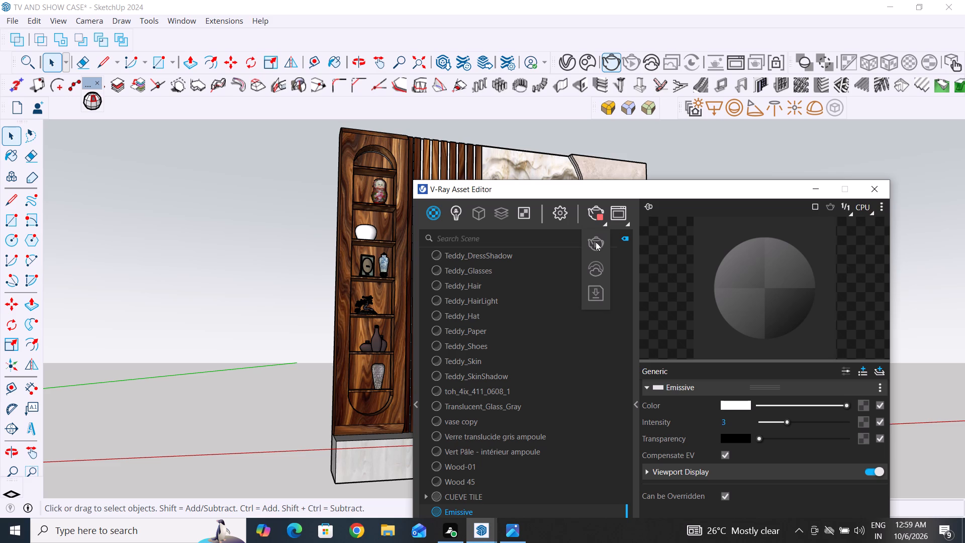
pyautogui.click(595, 216)
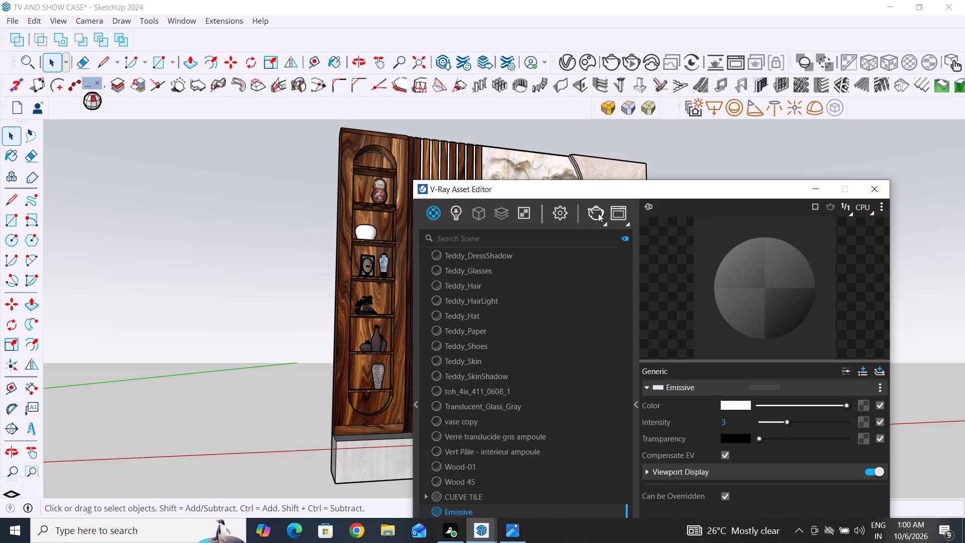
# Render the TV wall unit from the current front view, inspect the lighting in the frame buffer, and close it.
pyautogui.moveTo(613, 192); pyautogui.dragTo(639, 73)
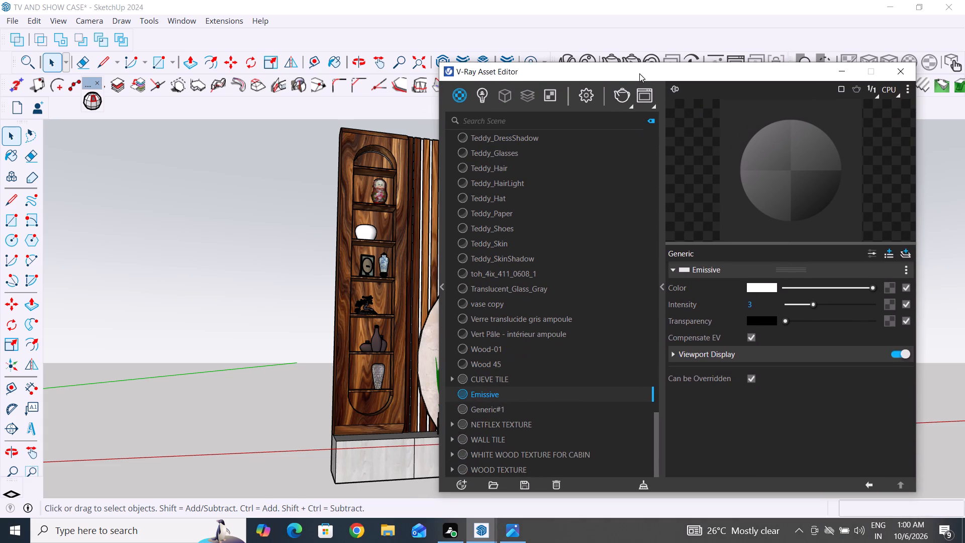
pyautogui.moveTo(639, 73); pyautogui.dragTo(639, 73)
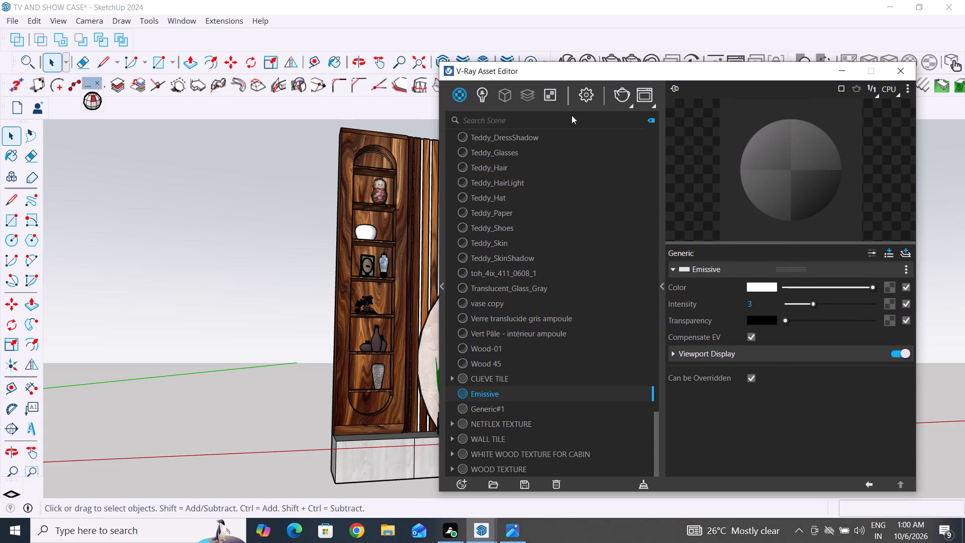
pyautogui.doubleClick(624, 95)
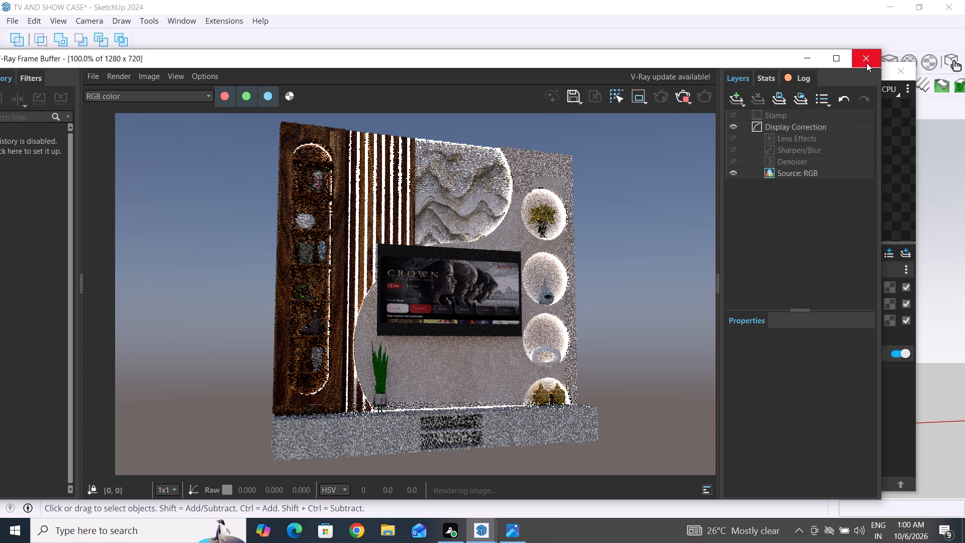
pyautogui.moveTo(576, 313); pyautogui.dragTo(546, 352, button='middle')
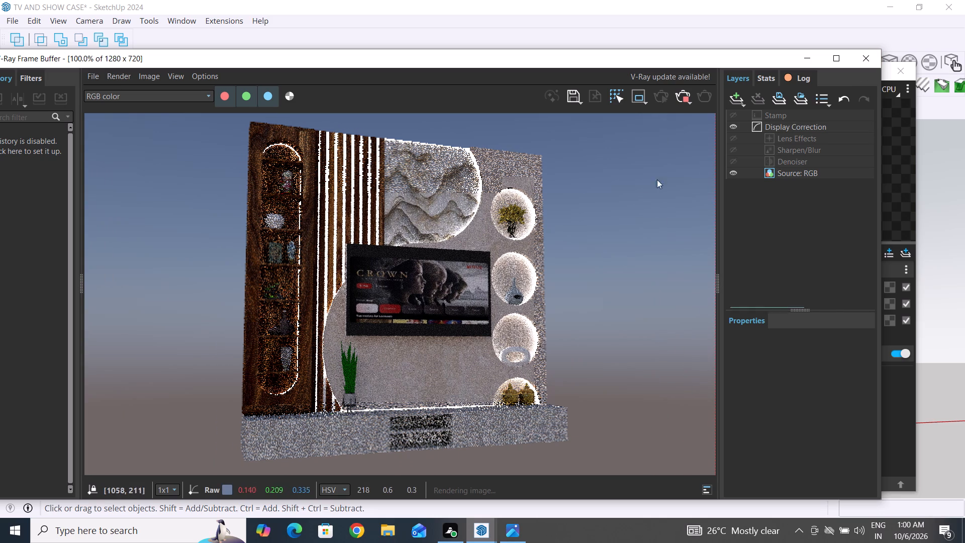
pyautogui.click(869, 61)
# Close the asset editor and examine the whole TV wall unit from the front and from an angle.
pyautogui.scroll(-2, 231, 268)
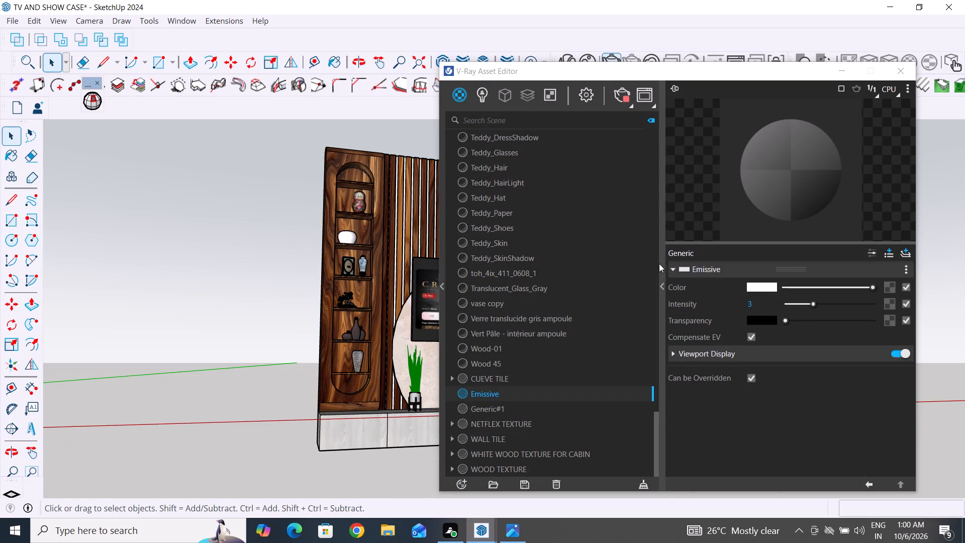
pyautogui.scroll(-12, 207, 289)
pyautogui.moveTo(407, 340); pyautogui.dragTo(401, 347, button='middle')
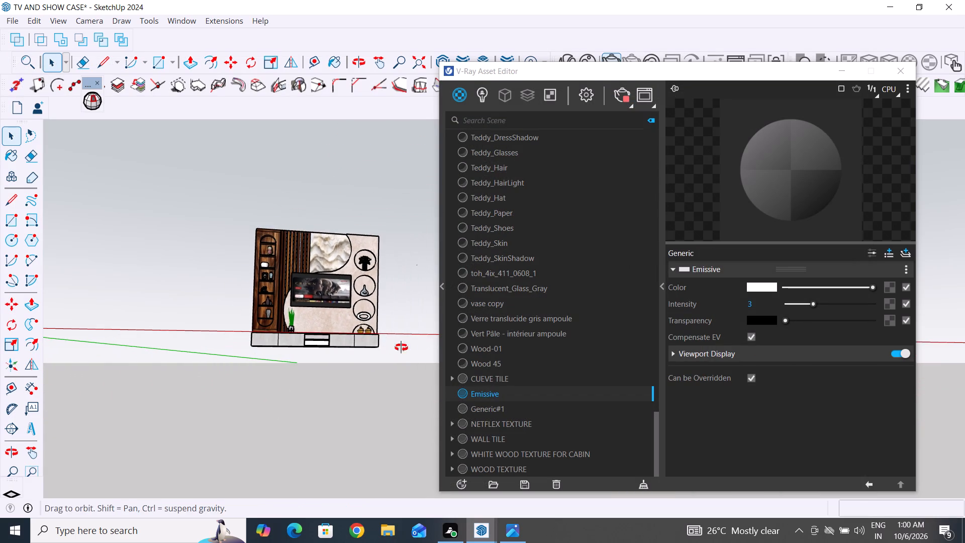
pyautogui.moveTo(401, 347); pyautogui.dragTo(377, 370, button='middle')
pyautogui.click(918, 68)
pyautogui.click(900, 73)
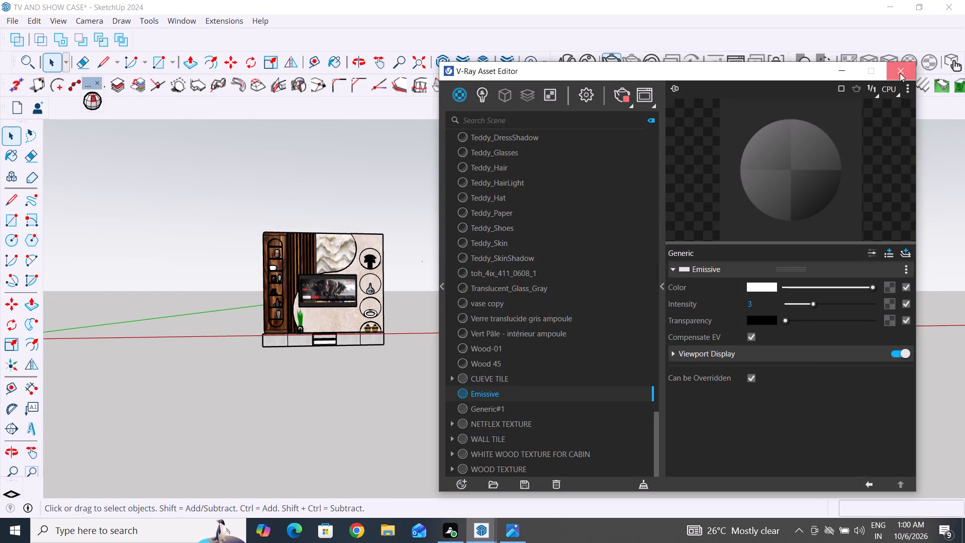
pyautogui.scroll(-5, 463, 343)
pyautogui.moveTo(629, 385); pyautogui.dragTo(442, 408, button='middle')
pyautogui.scroll(5, 423, 323)
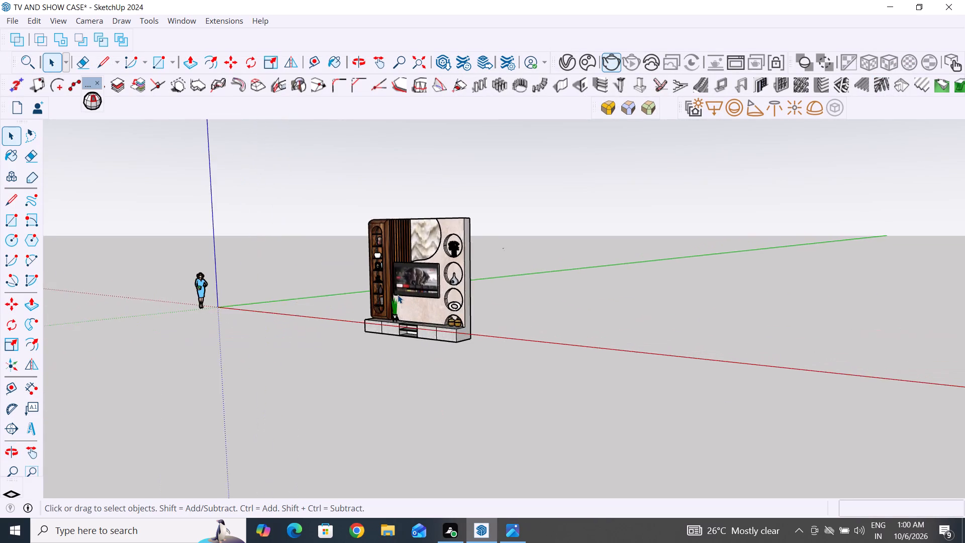
pyautogui.scroll(8, 398, 295)
pyautogui.scroll(-2, 470, 285)
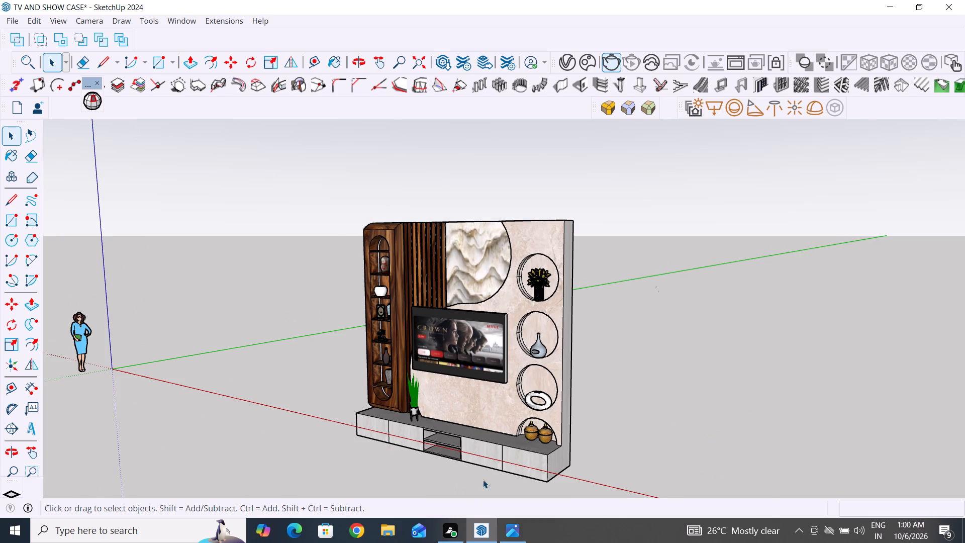
# Examine the TV wall unit from both sides and from the front, ending on an angled view of the whole unit.
pyautogui.moveTo(483, 480); pyautogui.dragTo(492, 447, button='middle')
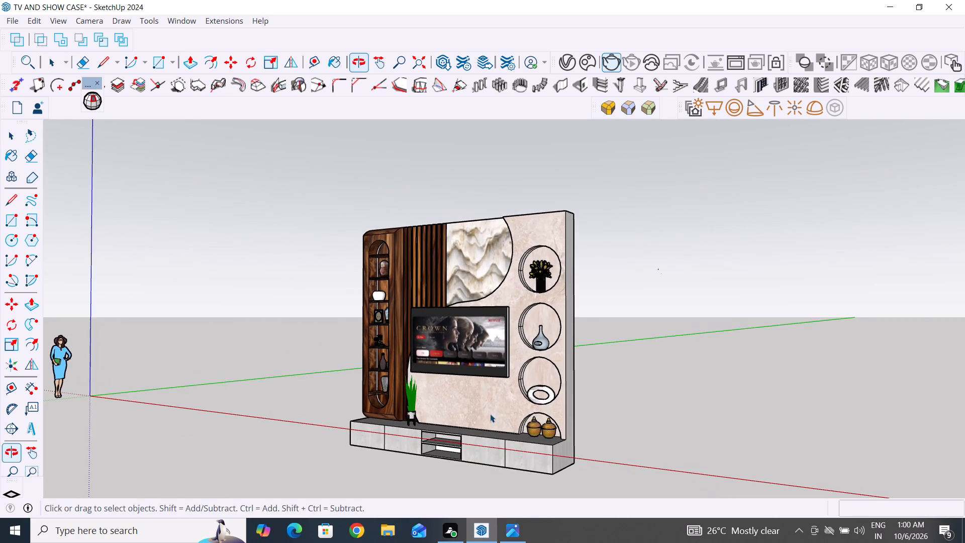
pyautogui.scroll(-5, 459, 236)
pyautogui.moveTo(458, 373); pyautogui.dragTo(463, 422, button='middle')
pyautogui.scroll(5, 482, 412)
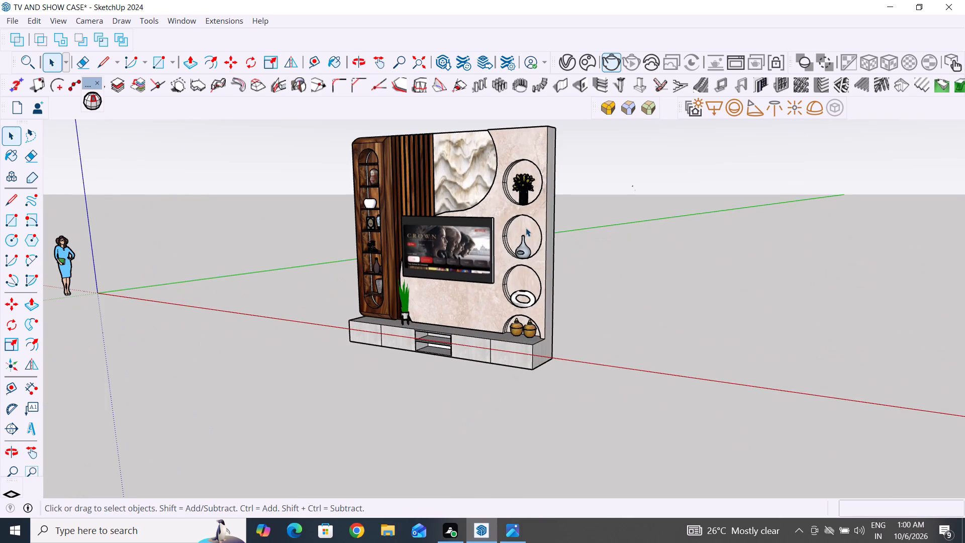
pyautogui.scroll(-2, 499, 322)
pyautogui.scroll(4, 484, 142)
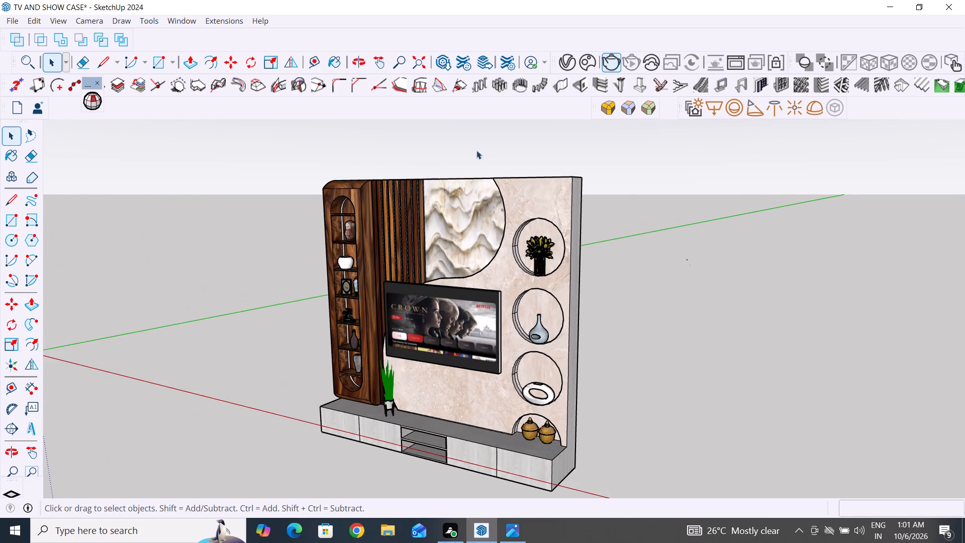
pyautogui.moveTo(453, 345); pyautogui.dragTo(447, 325, button='middle')
pyautogui.scroll(2, 452, 485)
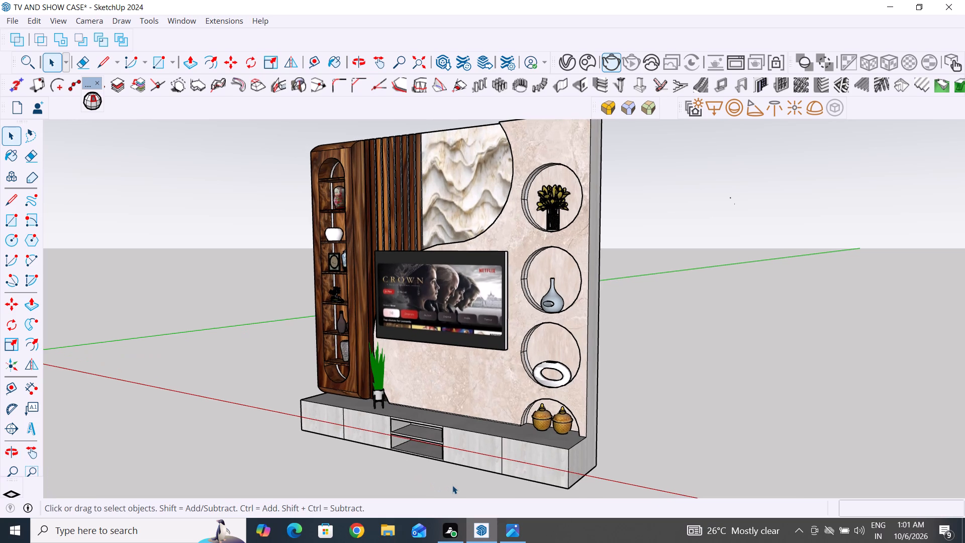
pyautogui.scroll(-1, 476, 467)
pyautogui.moveTo(484, 468); pyautogui.dragTo(501, 474, button='middle')
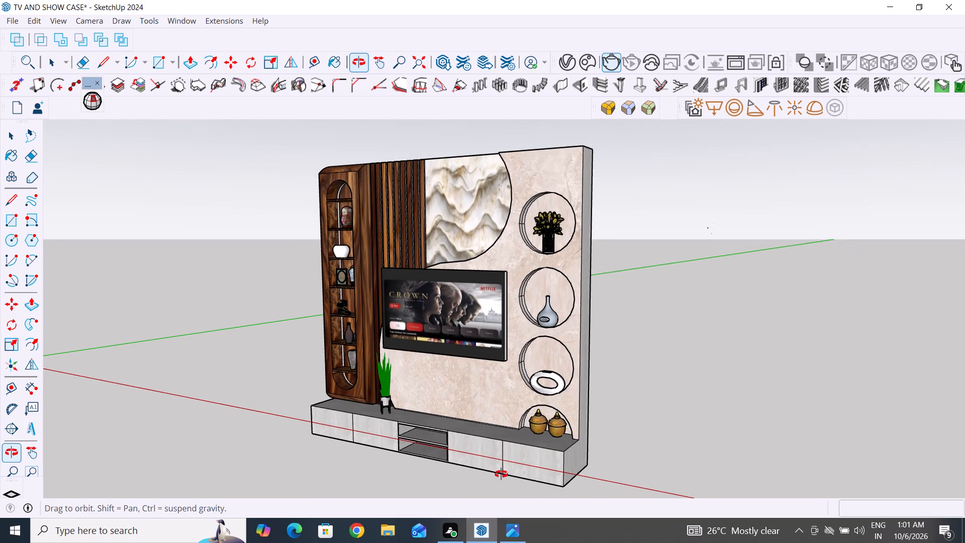
pyautogui.moveTo(501, 474); pyautogui.dragTo(515, 476, button='middle')
pyautogui.moveTo(418, 468); pyautogui.dragTo(470, 471, button='middle')
pyautogui.scroll(-2, 521, 335)
pyautogui.moveTo(451, 404); pyautogui.dragTo(449, 394, button='middle')
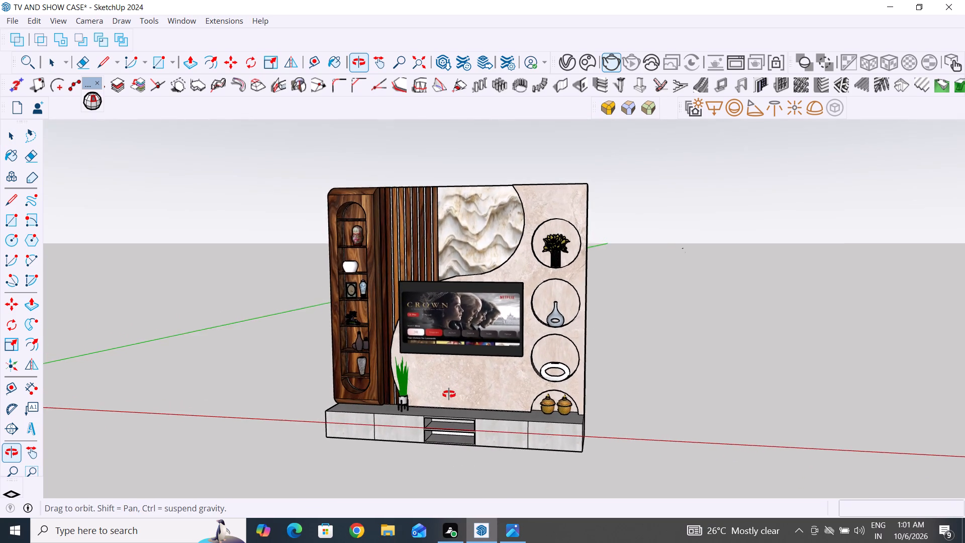
pyautogui.moveTo(449, 394); pyautogui.dragTo(448, 394, button='middle')
pyautogui.scroll(2, 506, 468)
pyautogui.moveTo(478, 441); pyautogui.dragTo(536, 454, button='middle')
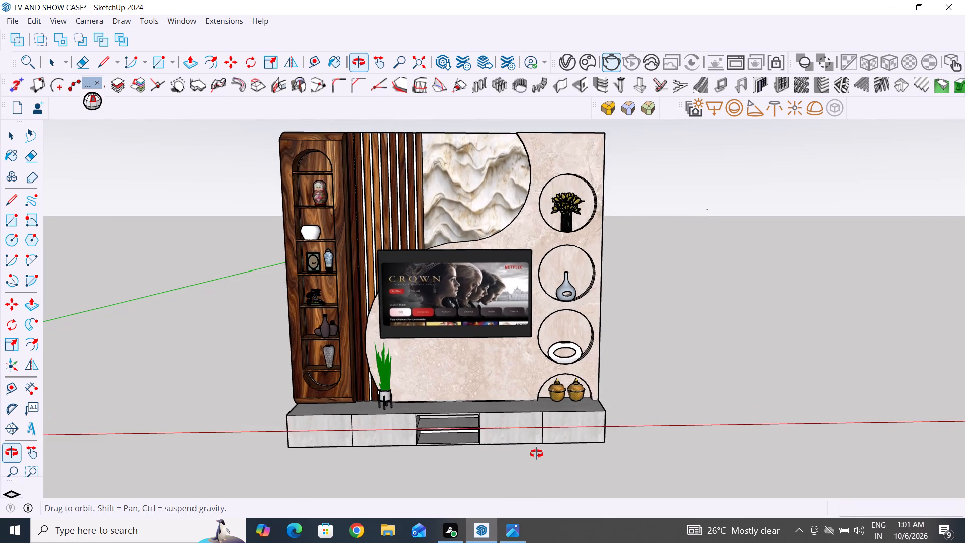
pyautogui.moveTo(536, 454); pyautogui.dragTo(536, 455, button='middle')
pyautogui.moveTo(486, 458); pyautogui.dragTo(517, 457, button='middle')
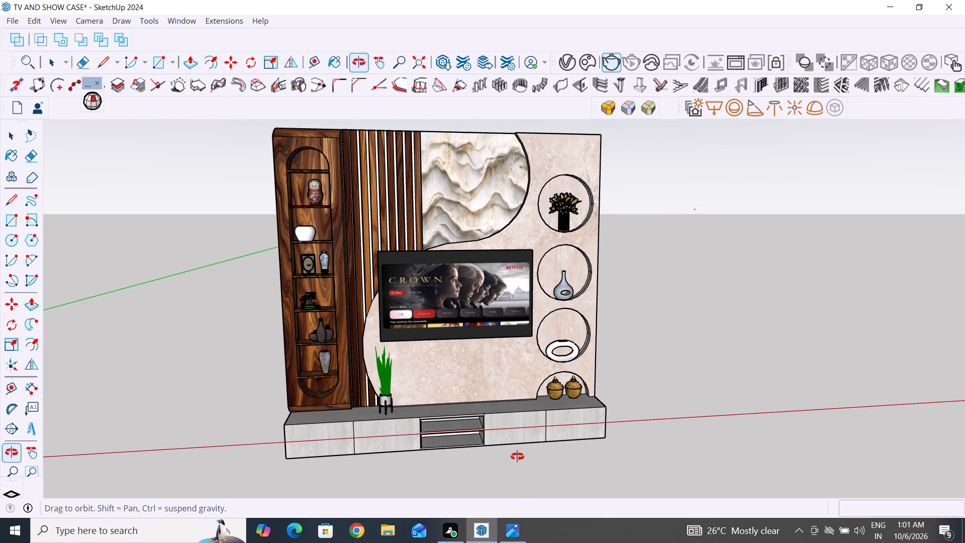
pyautogui.moveTo(517, 457); pyautogui.dragTo(541, 460, button='middle')
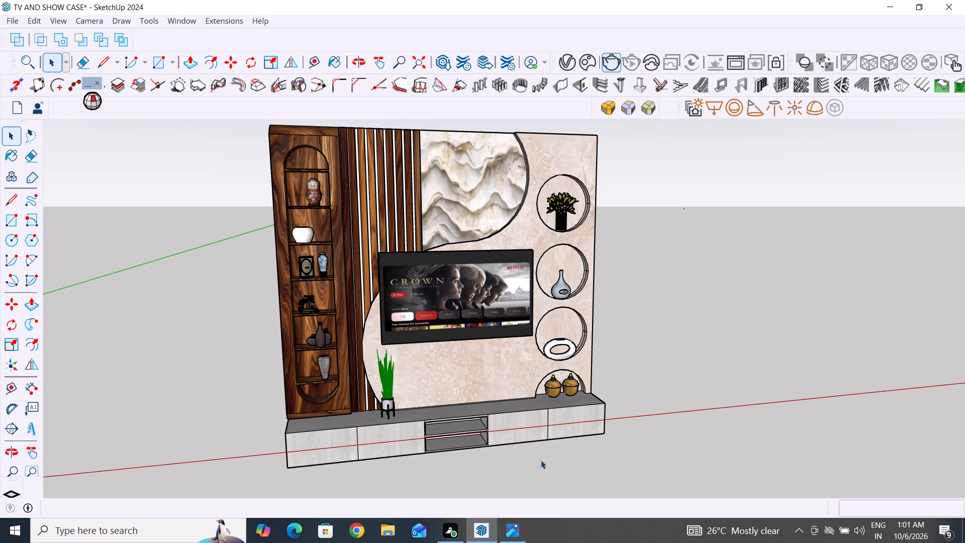
pyautogui.moveTo(358, 479); pyautogui.dragTo(361, 441, button='middle')
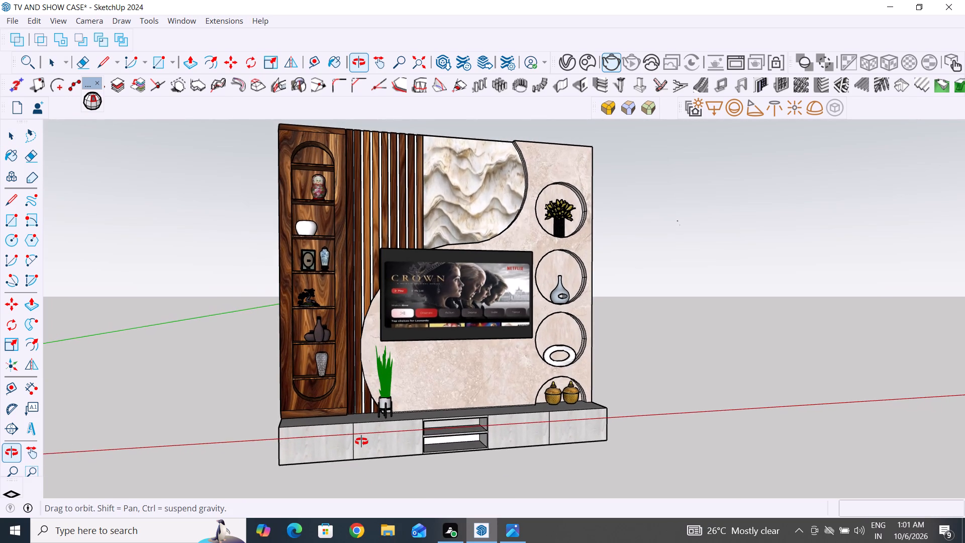
pyautogui.moveTo(361, 441); pyautogui.dragTo(359, 466, button='middle')
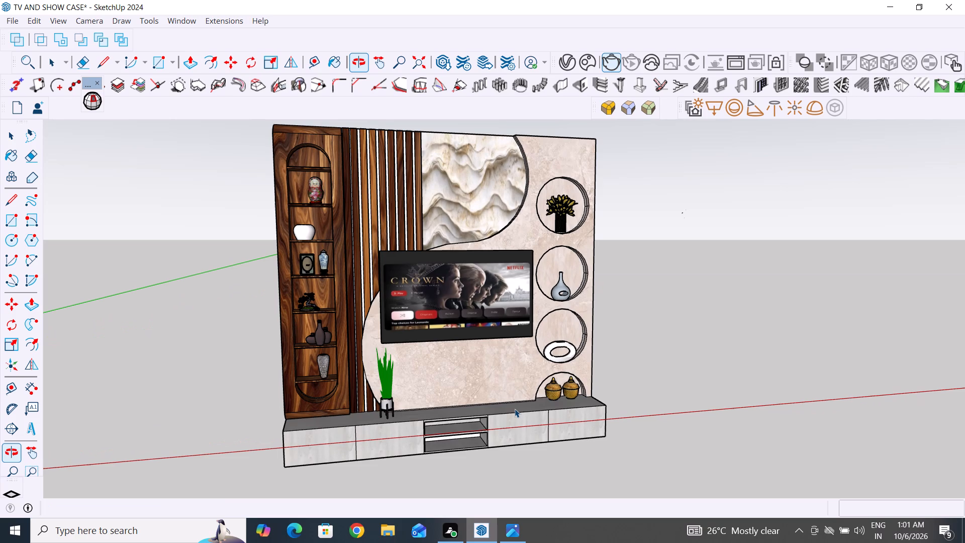
pyautogui.moveTo(475, 385); pyautogui.dragTo(496, 384, button='middle')
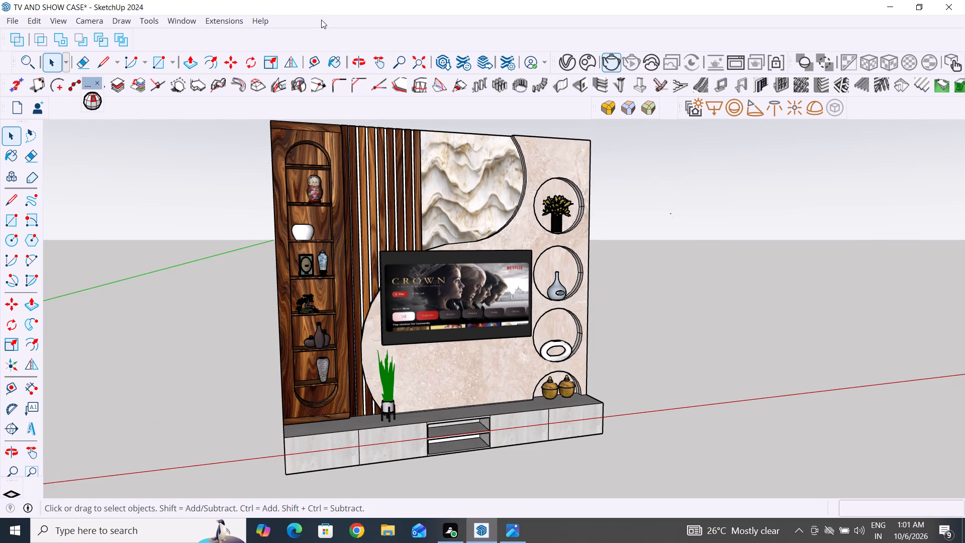
# Reopen the V-Ray asset editor and start a render of the TV wall unit from the current angled view.
pyautogui.click(612, 64)
pyautogui.click(569, 64)
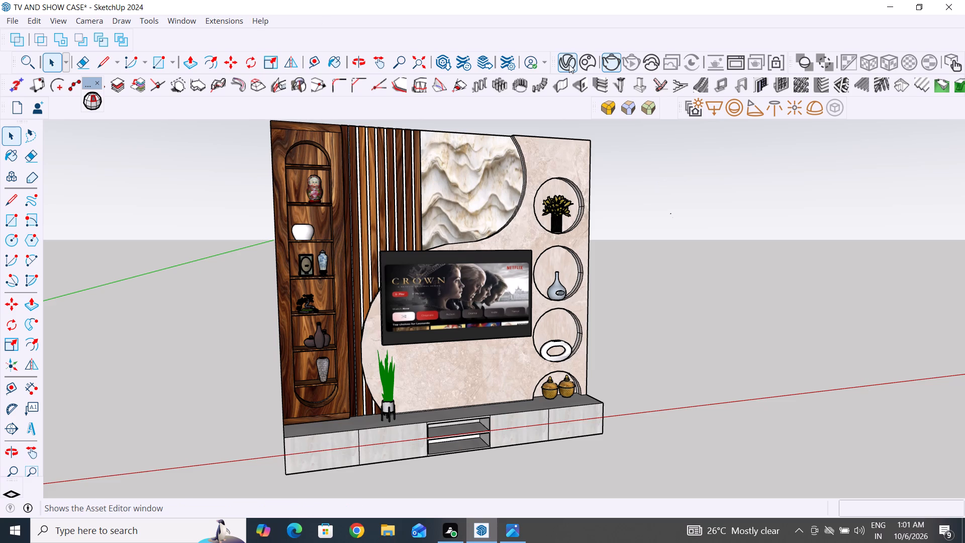
pyautogui.doubleClick(569, 64)
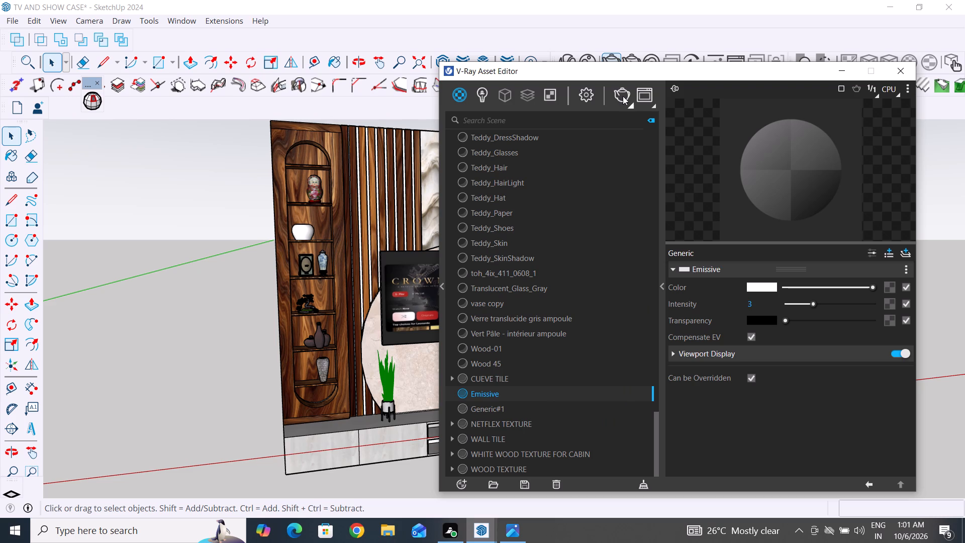
pyautogui.click(631, 107)
pyautogui.click(623, 126)
pyautogui.click(623, 95)
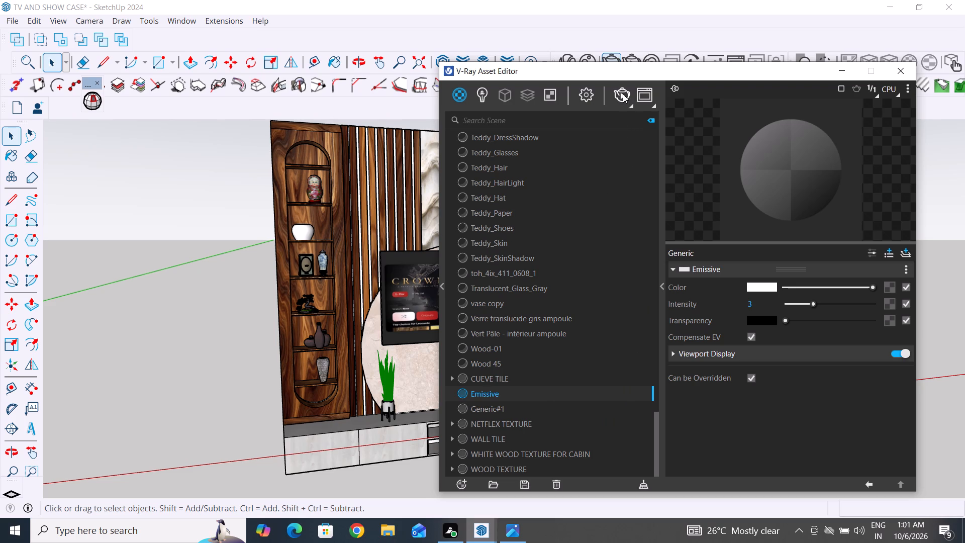
pyautogui.click(623, 95)
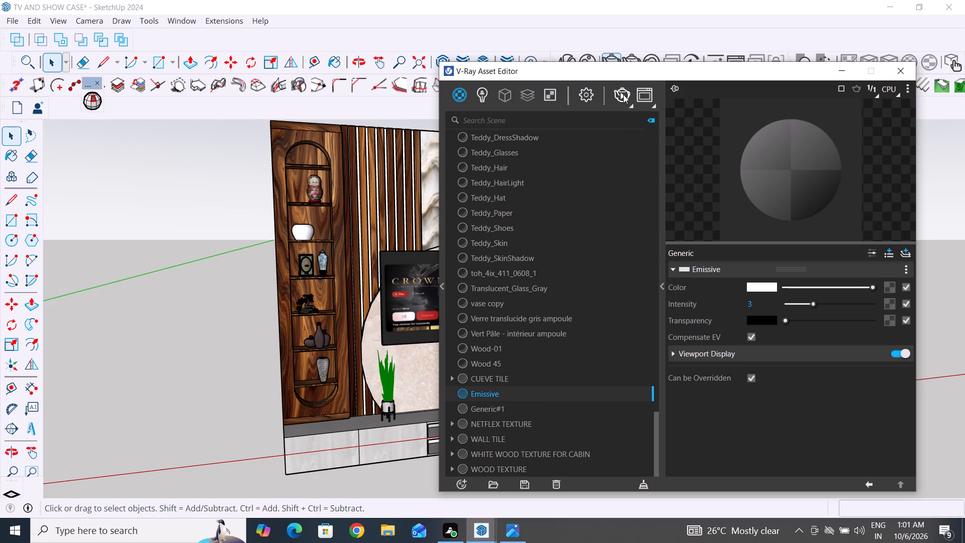
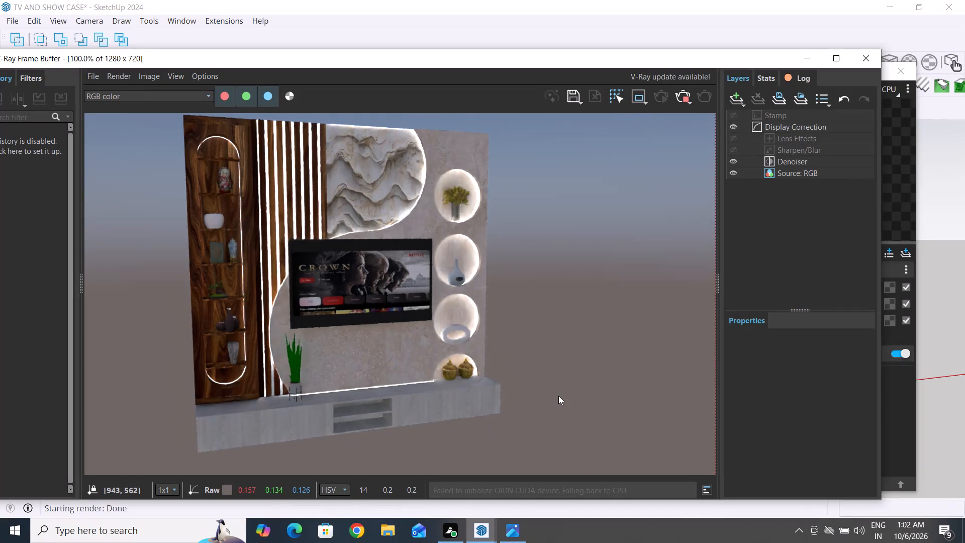
# Inspect the rendered lighting of the TV wall unit up close and as a whole, and close the frame buffer.
pyautogui.scroll(-1, 558, 396)
pyautogui.scroll(3, 288, 211)
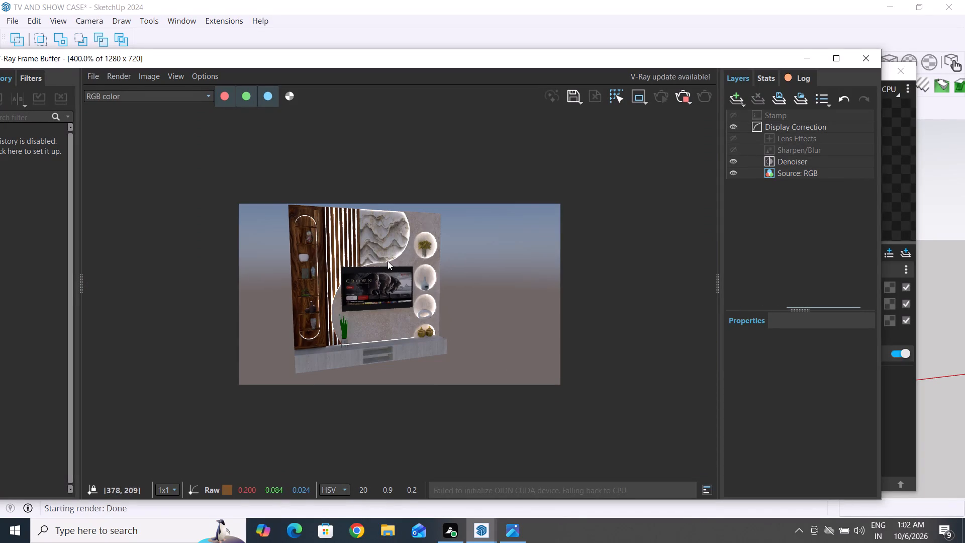
pyautogui.scroll(-1, 473, 327)
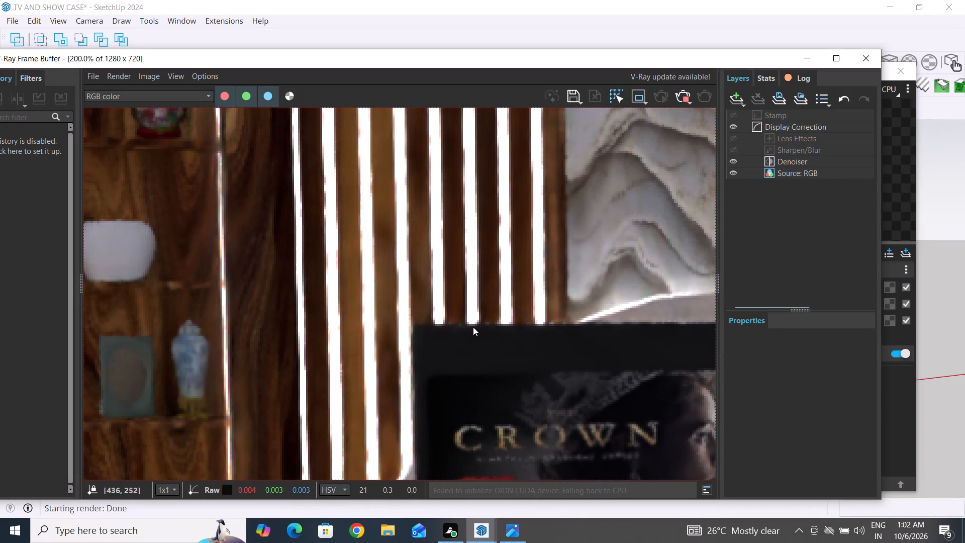
pyautogui.scroll(-1, 473, 327)
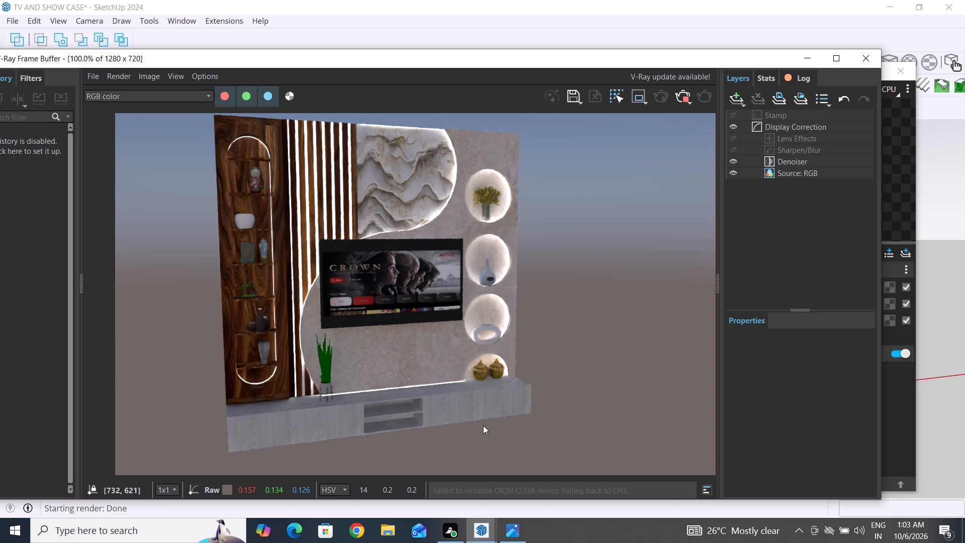
pyautogui.click(866, 56)
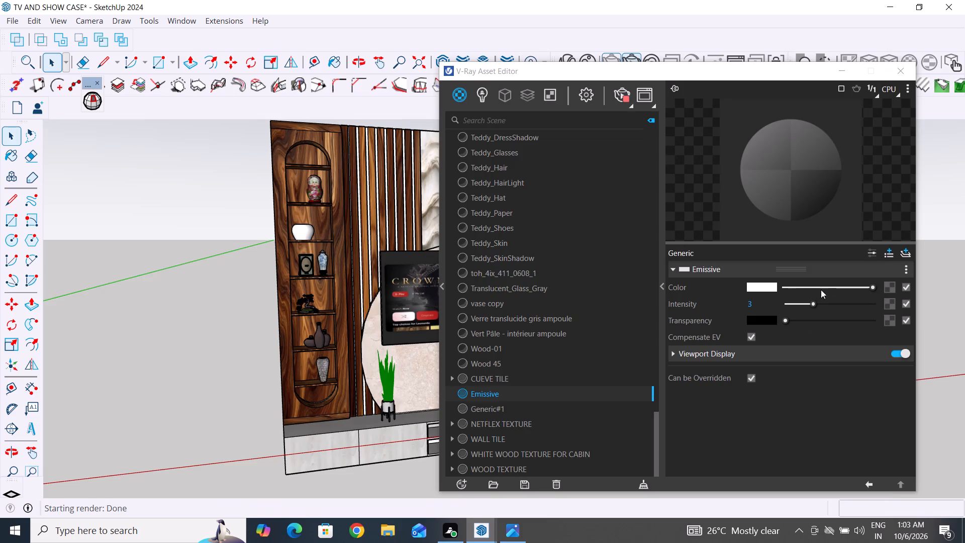
# Set the Emissive material's intensity to 3.8, stop the running render, and close the asset editor.
pyautogui.moveTo(815, 303); pyautogui.dragTo(820, 306)
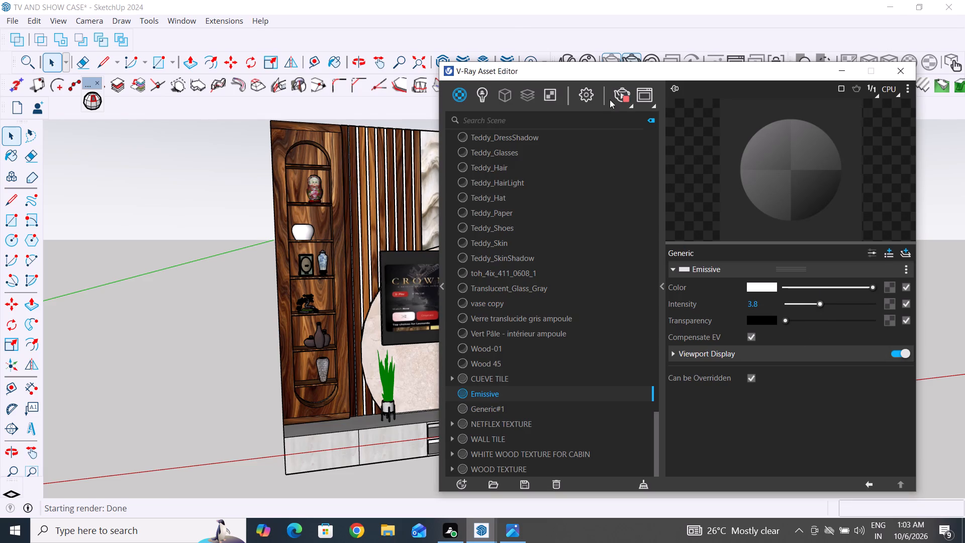
pyautogui.click(623, 99)
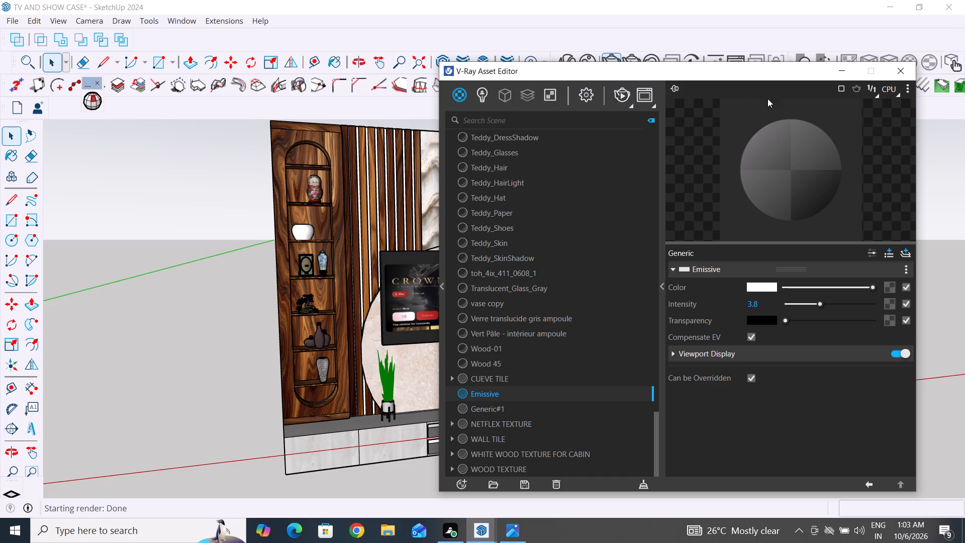
pyautogui.click(899, 72)
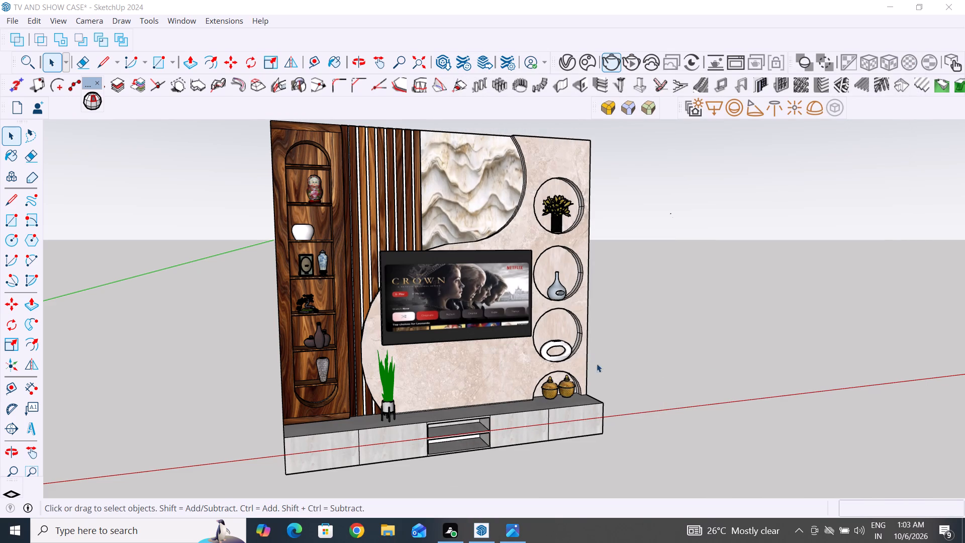
# Frame the whole TV wall unit from a lower, more frontal angle and start a new V-Ray render from the reopened asset editor.
pyautogui.scroll(-1, 609, 369)
pyautogui.scroll(1, 451, 150)
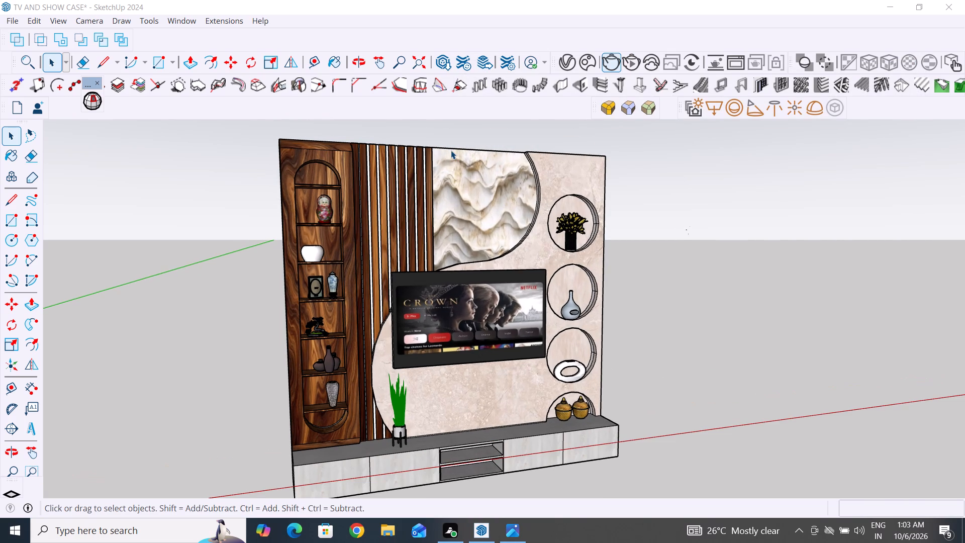
pyautogui.moveTo(705, 450); pyautogui.dragTo(695, 450, button='middle')
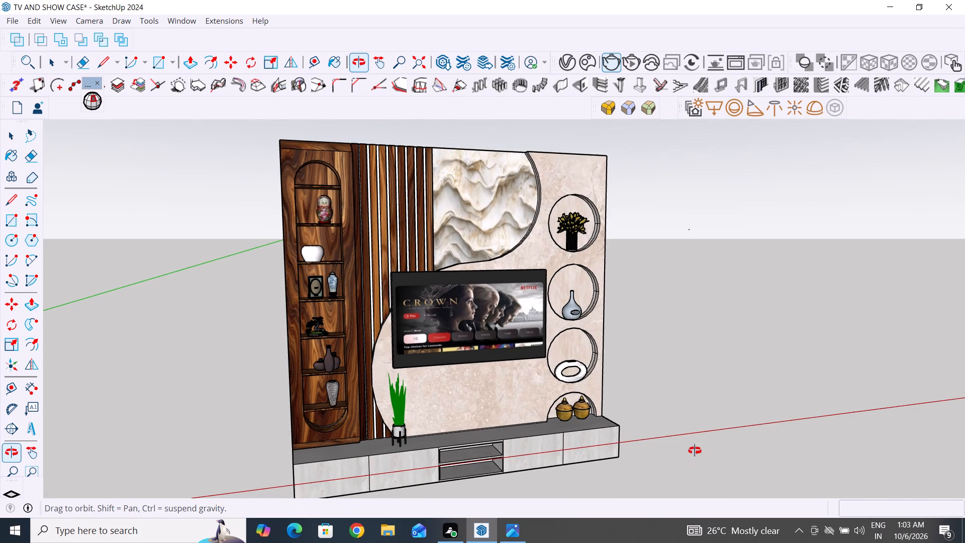
pyautogui.moveTo(695, 450); pyautogui.dragTo(680, 432, button='middle')
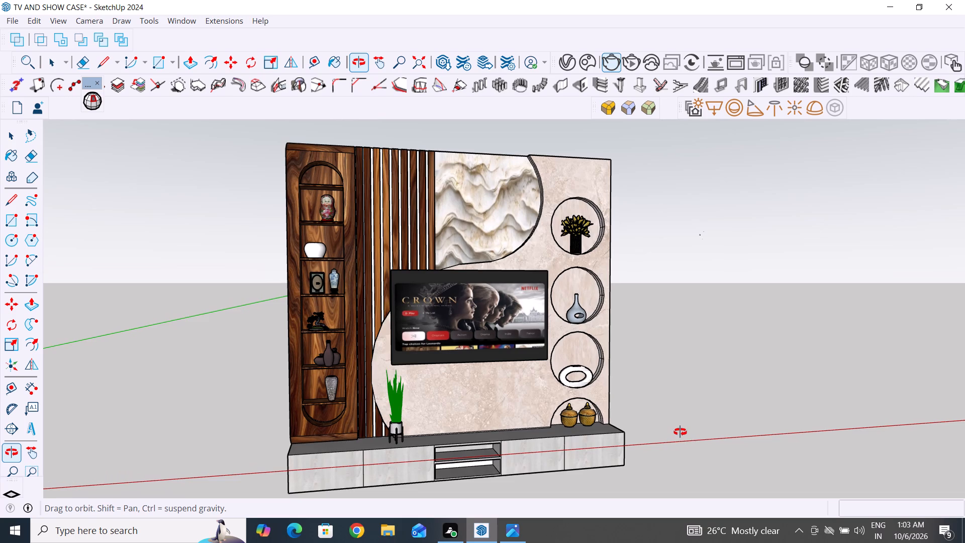
pyautogui.moveTo(680, 432); pyautogui.dragTo(653, 412, button='middle')
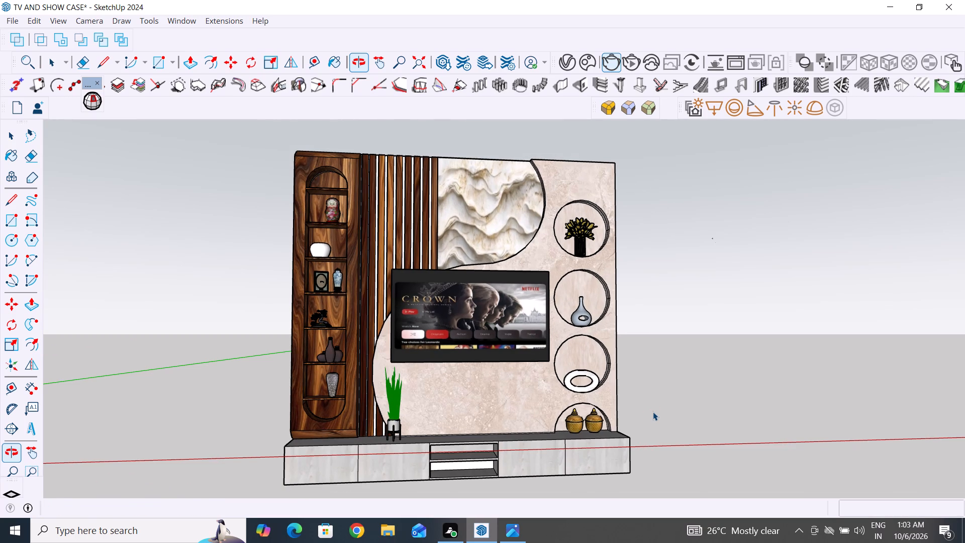
pyautogui.scroll(1, 653, 412)
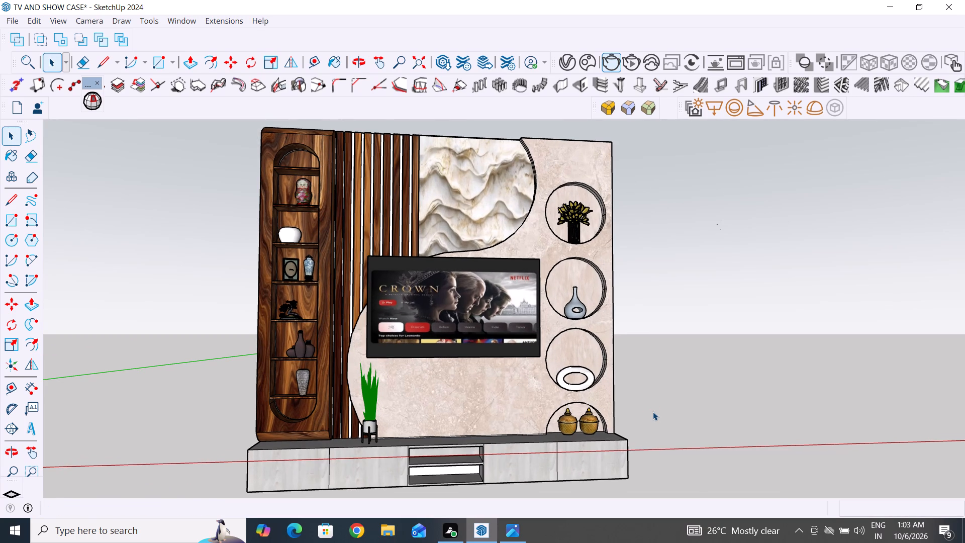
pyautogui.click(564, 63)
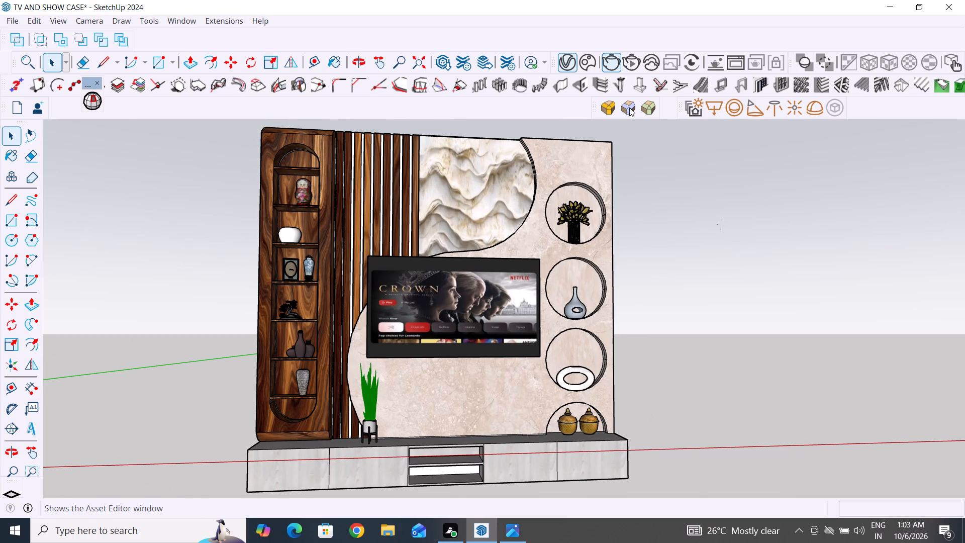
pyautogui.click(625, 97)
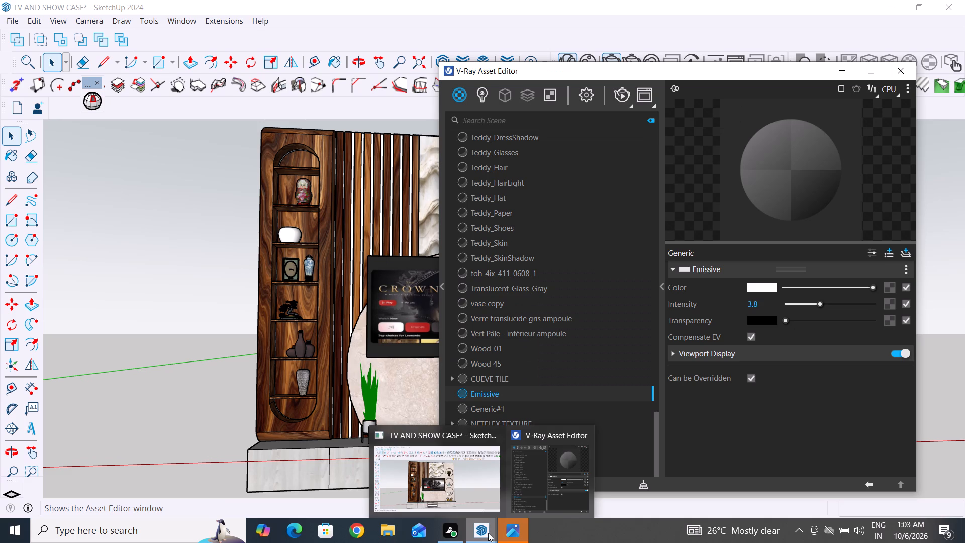
pyautogui.doubleClick(621, 98)
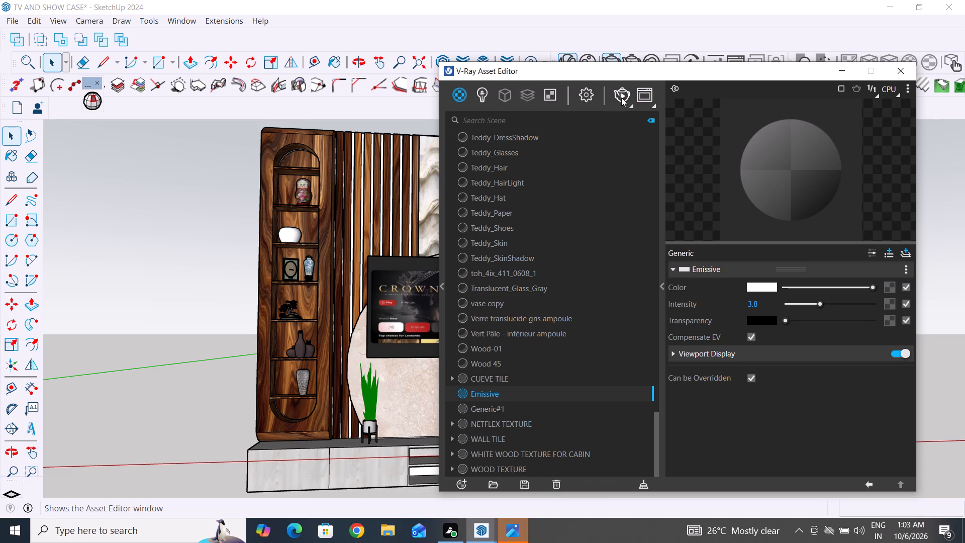
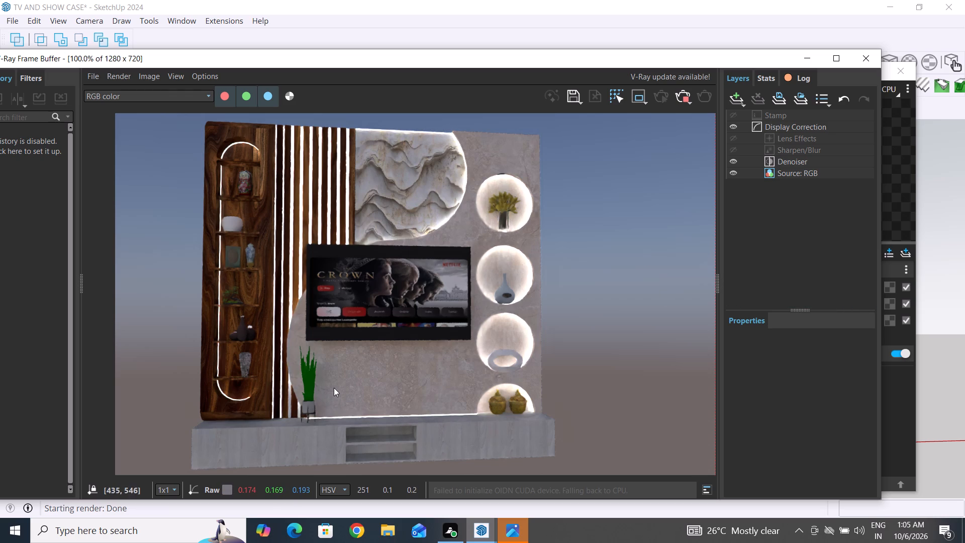
# Save the rendered image as PNG "TV AND SHOW CASE.1skp" in the Sketchup intership file folder, closing the frame buffer and asset editor.
pyautogui.moveTo(646, 418); pyautogui.dragTo(628, 395, button='middle')
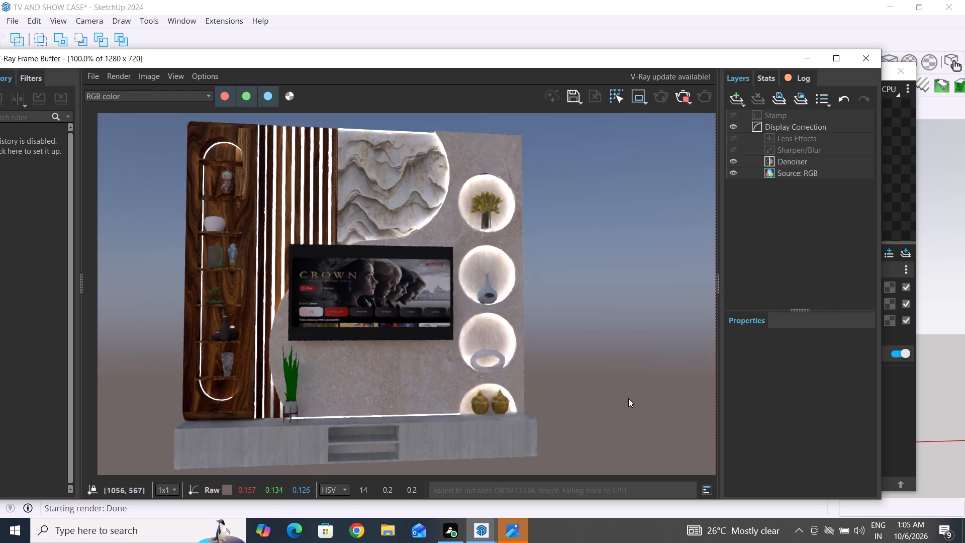
pyautogui.scroll(-3, 628, 398)
pyautogui.scroll(3, 400, 288)
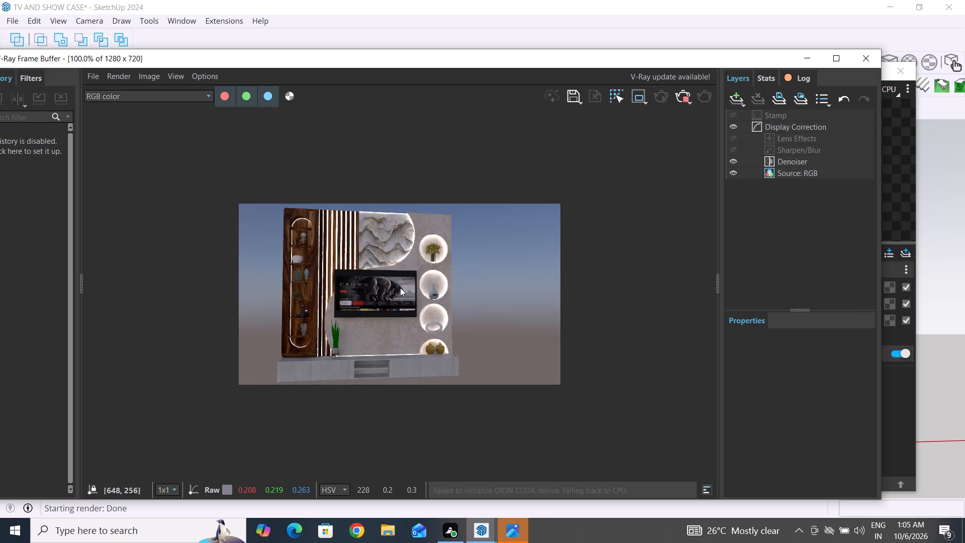
pyautogui.scroll(-1, 400, 288)
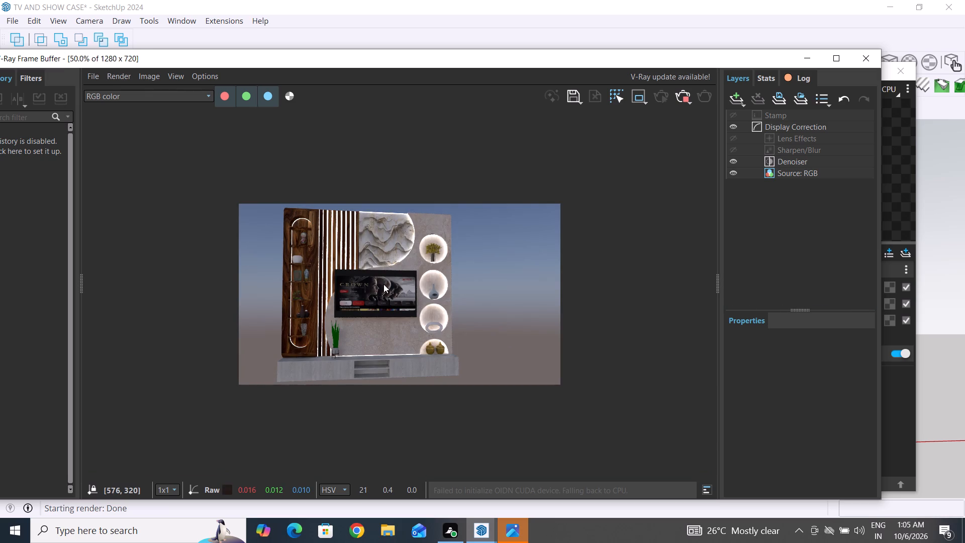
pyautogui.click(93, 78)
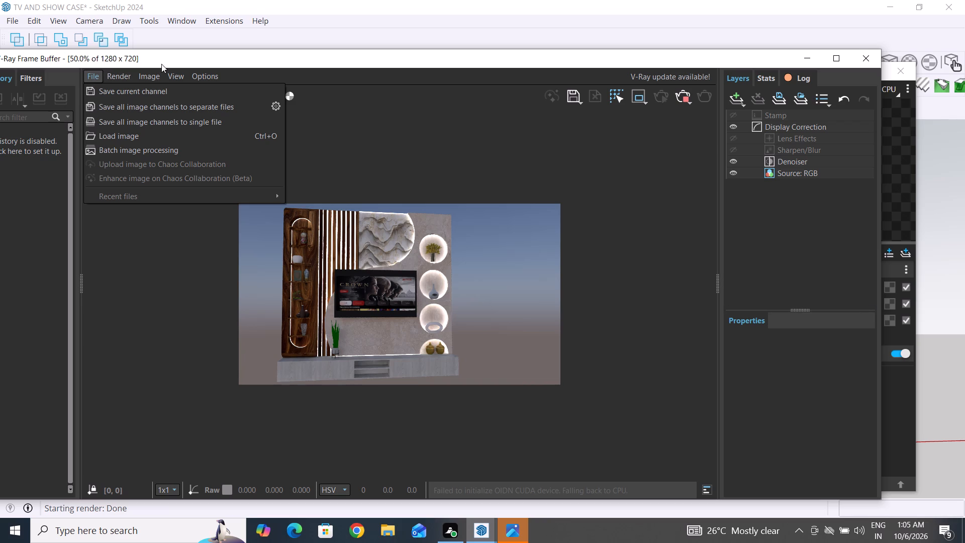
pyautogui.click(91, 77)
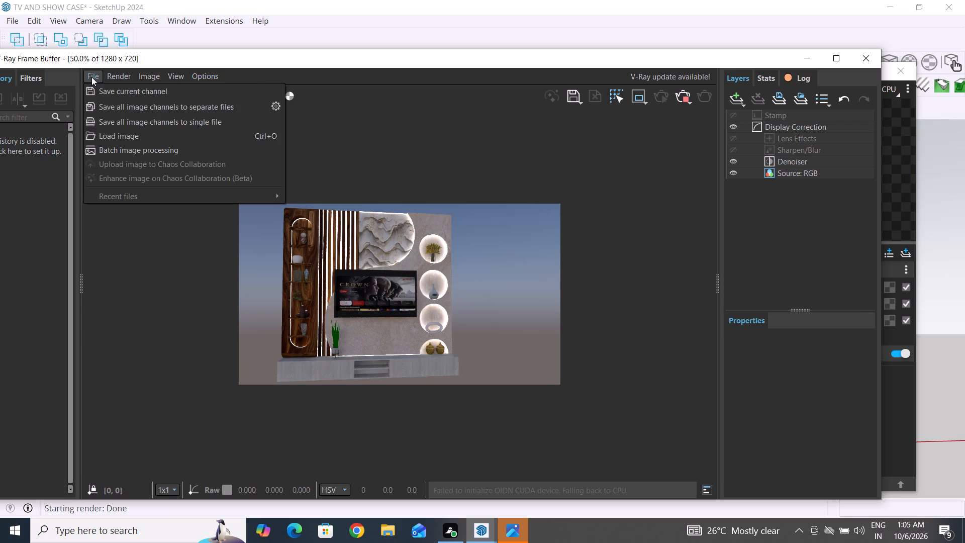
pyautogui.click(95, 79)
pyautogui.click(105, 94)
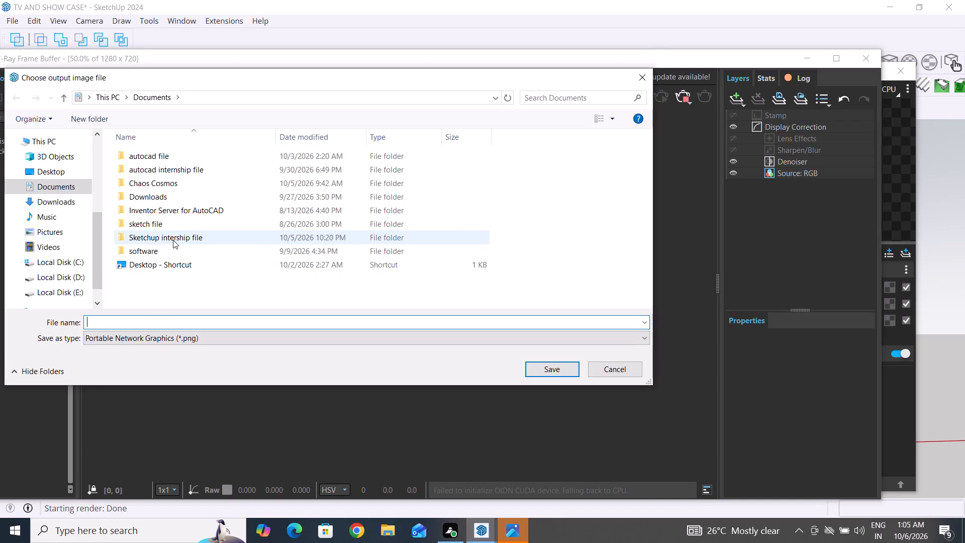
pyautogui.doubleClick(173, 240)
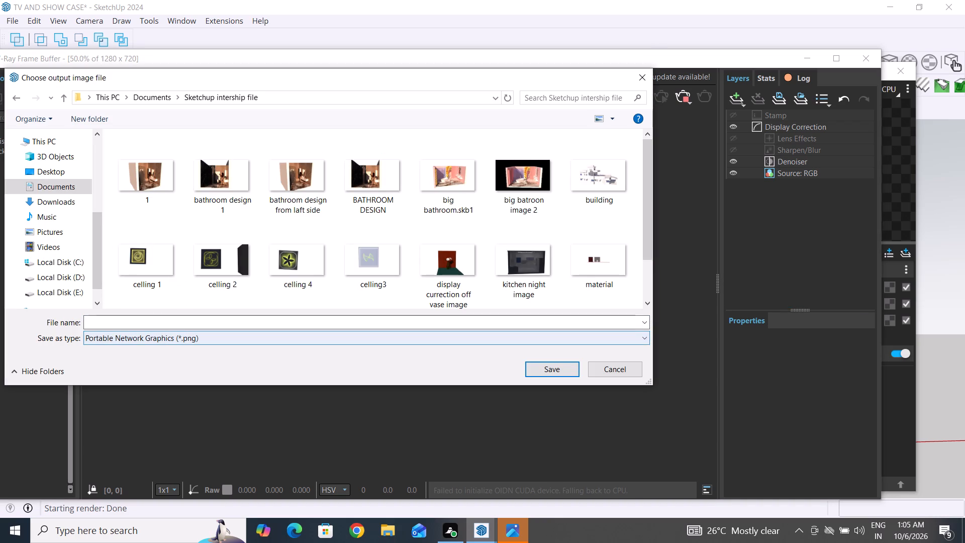
pyautogui.click(177, 324)
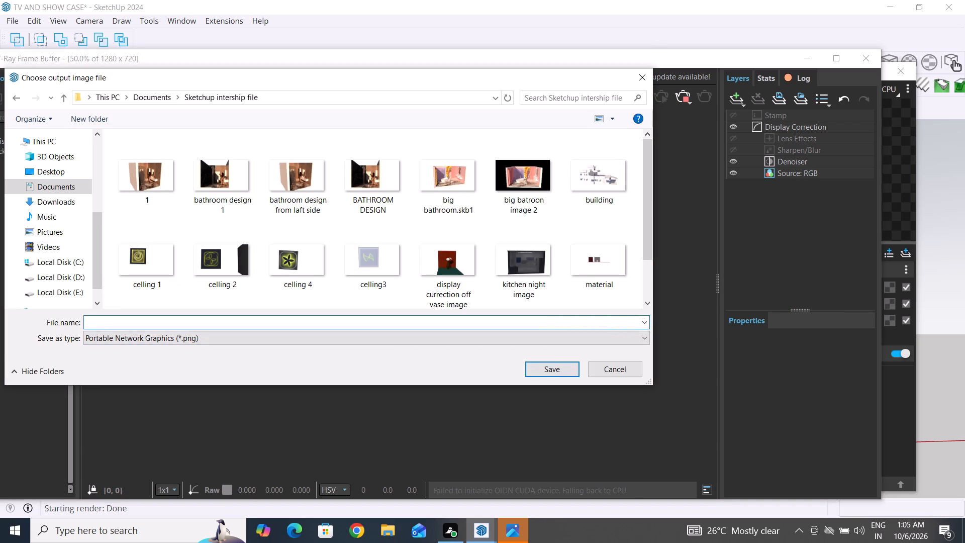
pyautogui.write('TV')
pyautogui.press('space')
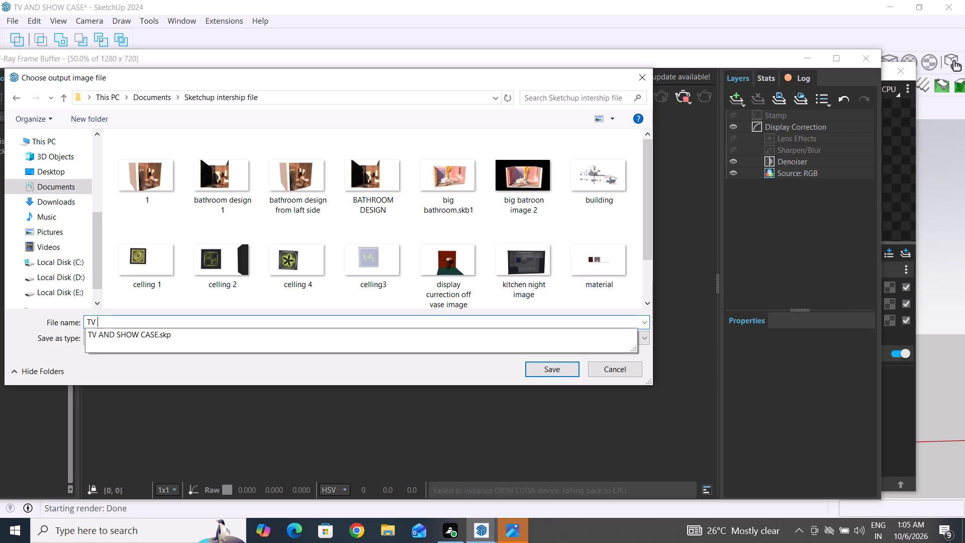
pyautogui.click(176, 335)
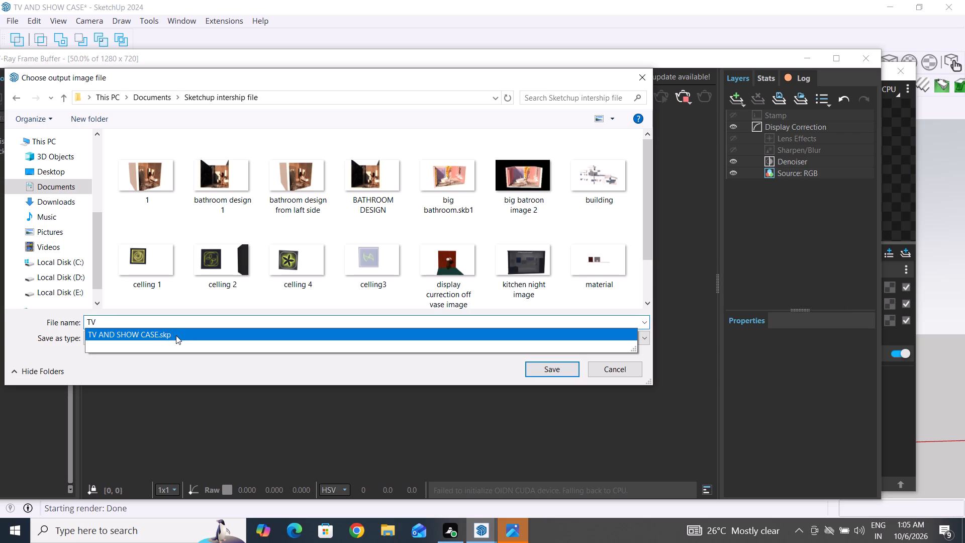
pyautogui.click(159, 322)
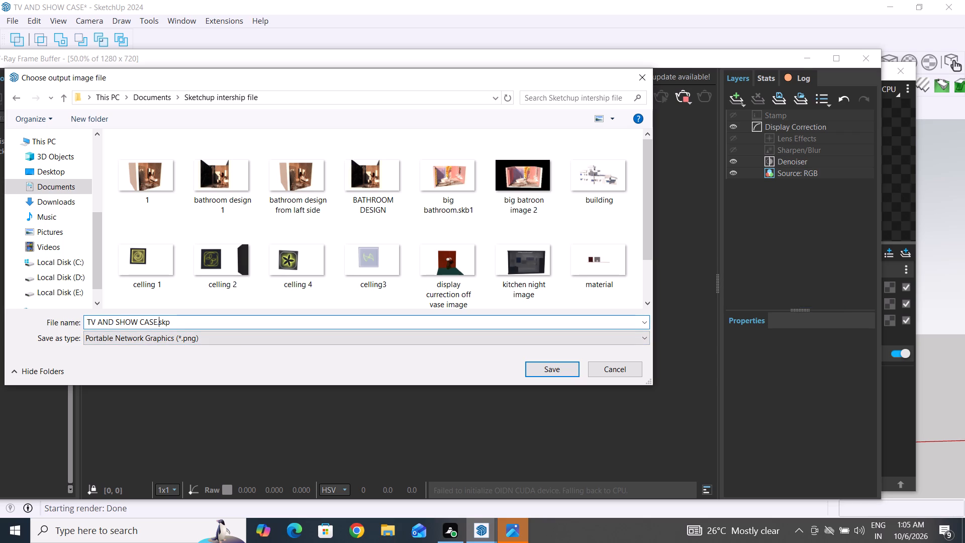
pyautogui.press('1')
pyautogui.click(551, 373)
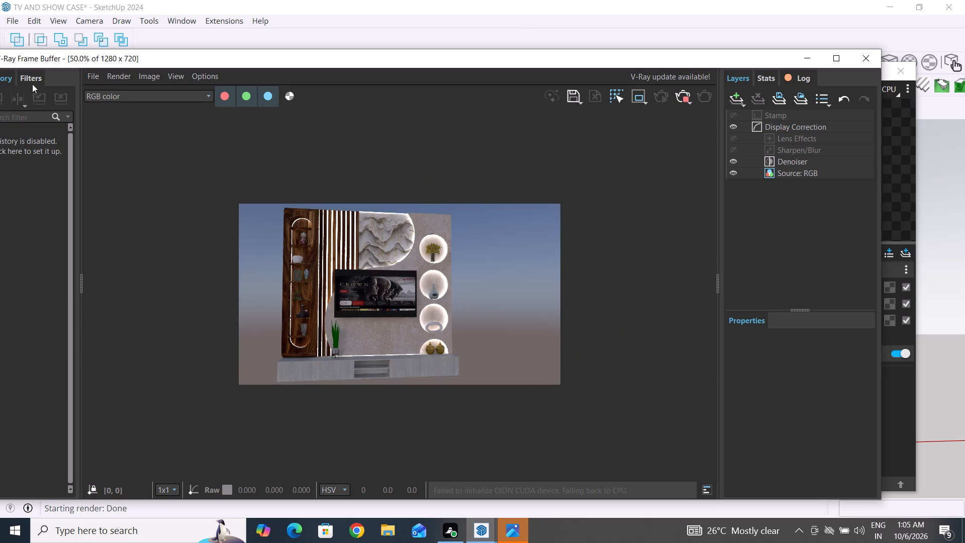
pyautogui.click(862, 62)
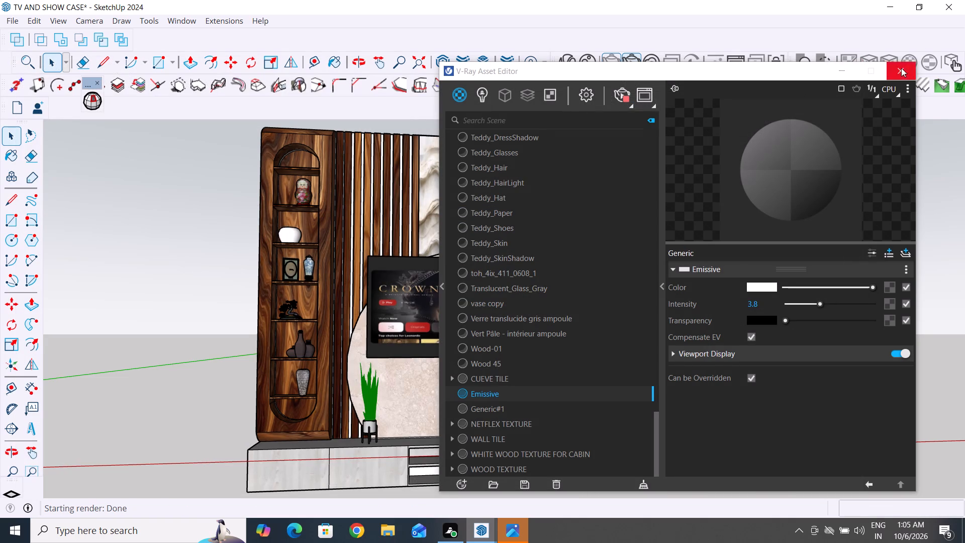
pyautogui.click(901, 68)
# Frame the whole TV wall unit slightly more from the wooden shelf side and stop the running interactive render.
pyautogui.moveTo(745, 404); pyautogui.dragTo(778, 405, button='middle')
pyautogui.scroll(-2, 778, 405)
pyautogui.moveTo(778, 405); pyautogui.dragTo(775, 410, button='middle')
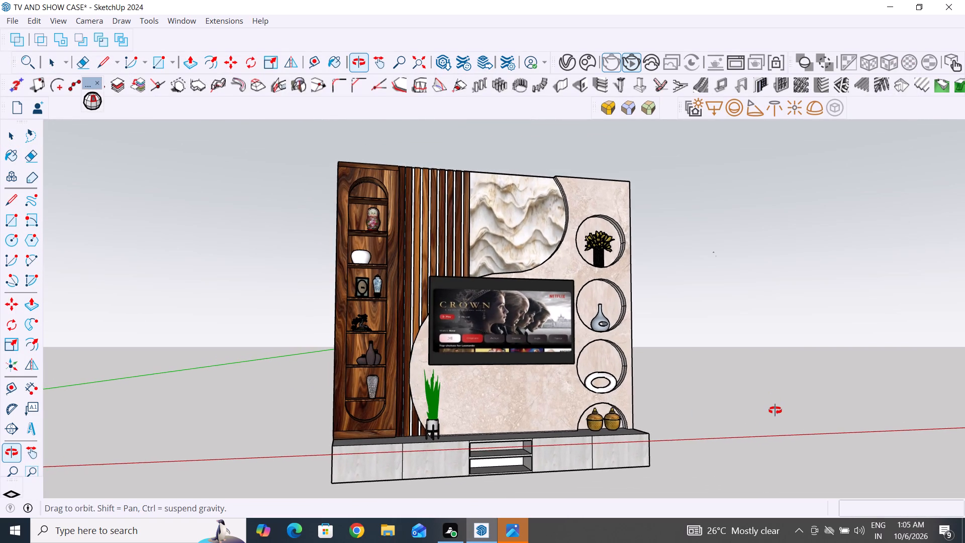
pyautogui.moveTo(775, 410); pyautogui.dragTo(776, 418, button='middle')
pyautogui.scroll(2, 383, 420)
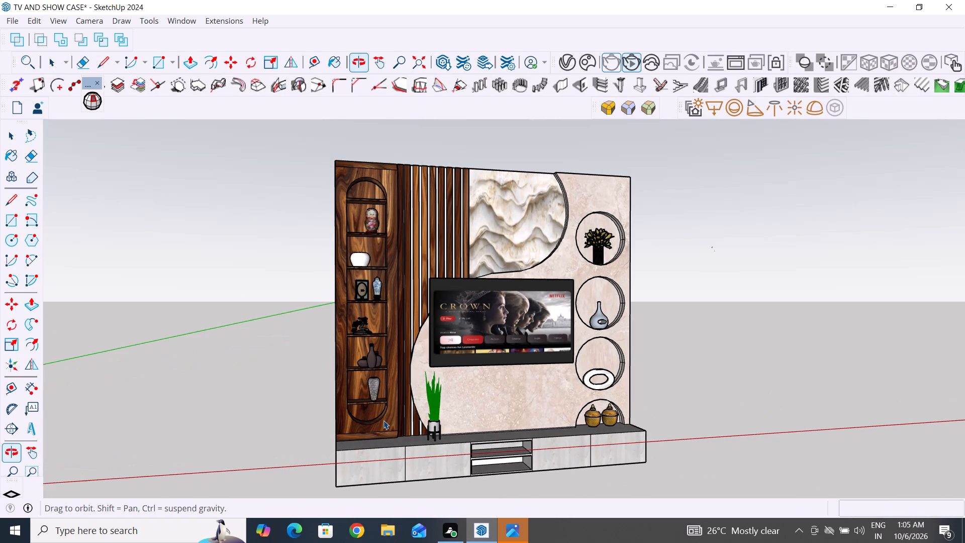
pyautogui.moveTo(383, 420); pyautogui.dragTo(373, 413, button='middle')
pyautogui.scroll(-1, 373, 413)
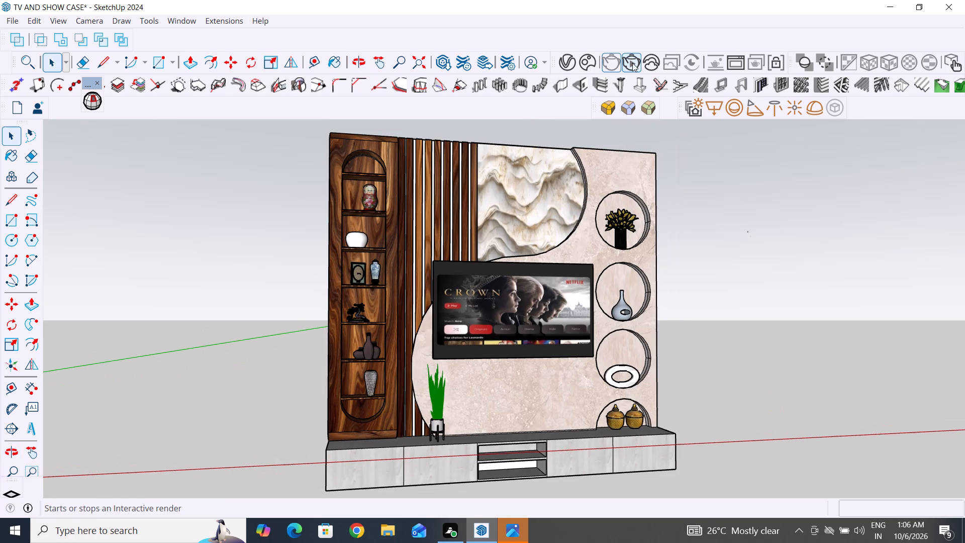
pyautogui.click(632, 63)
pyautogui.tripleClick(632, 63)
pyautogui.click(568, 58)
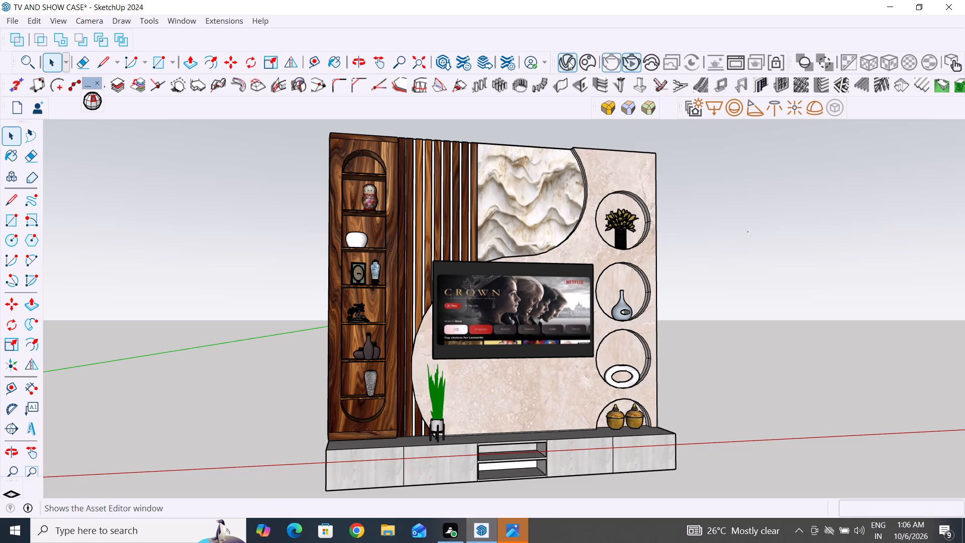
pyautogui.click(566, 59)
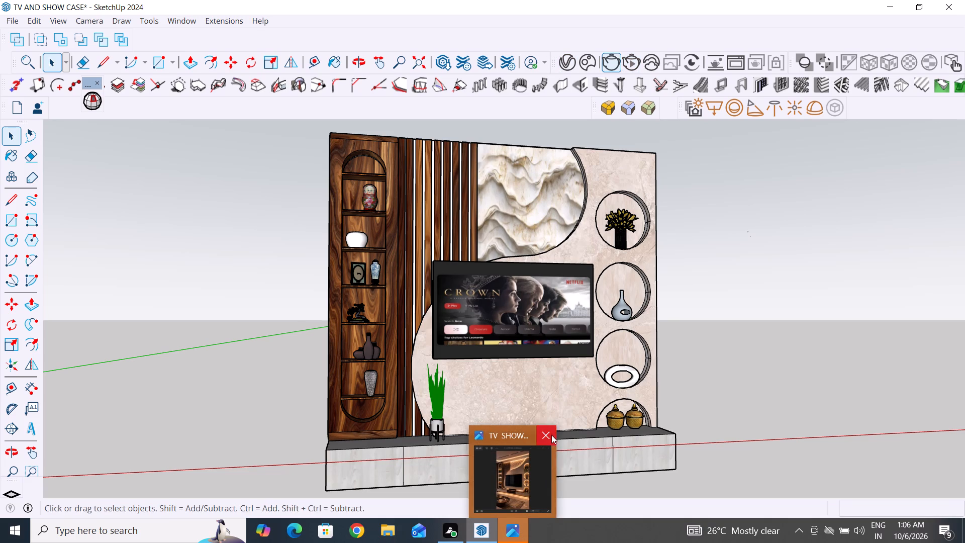
# Close the TV showcase reference picture open in the image viewer.
pyautogui.click(551, 433)
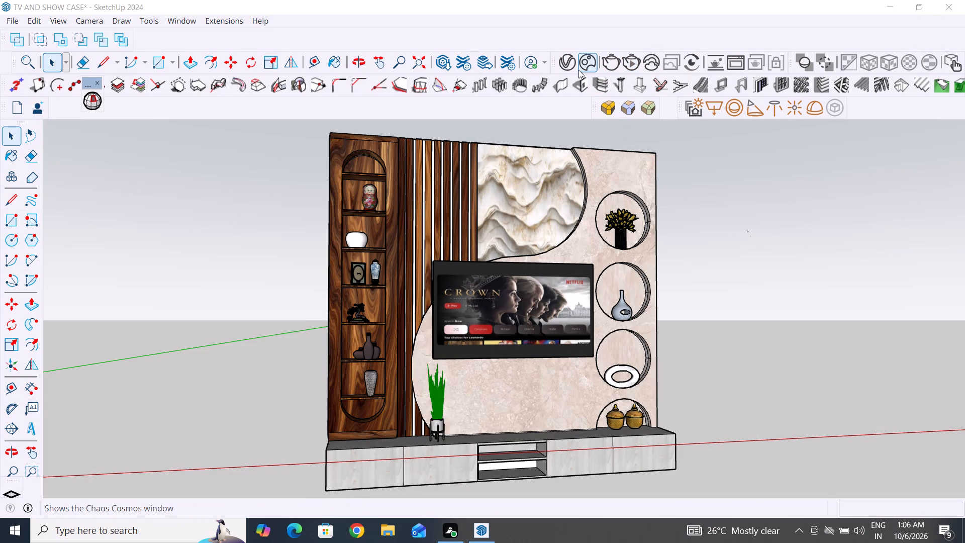
# Reopen the asset editor, switch from interactive to standard V-Ray rendering, and start a render of the reframed wall unit.
pyautogui.click(560, 69)
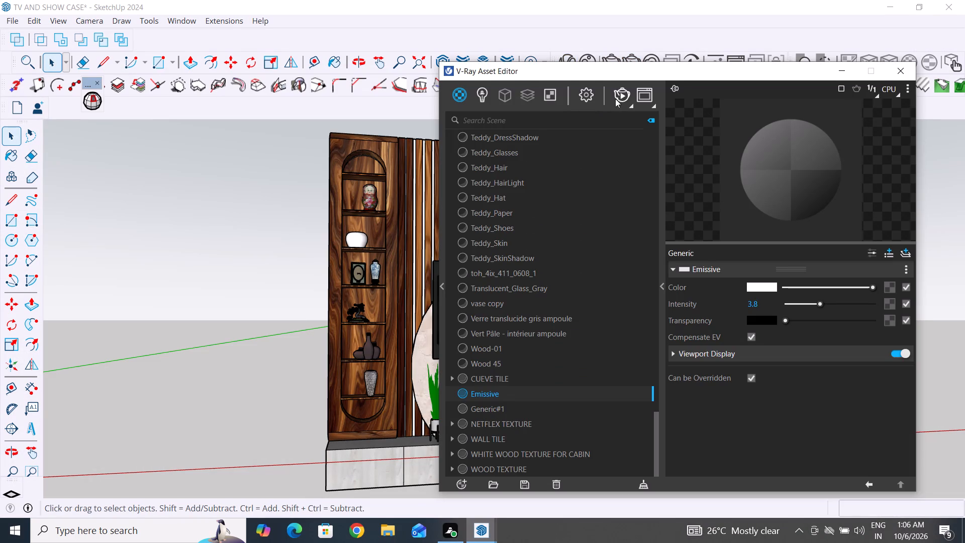
pyautogui.click(631, 104)
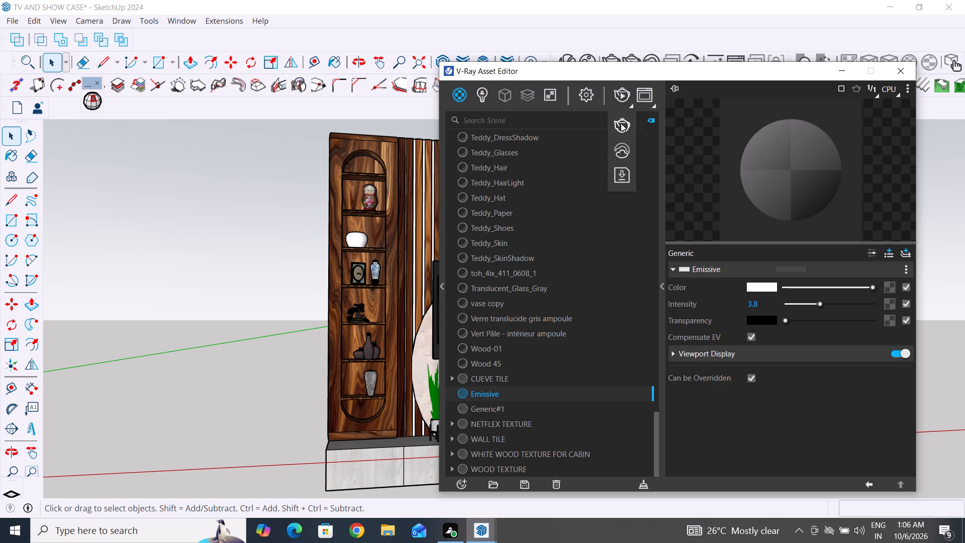
pyautogui.click(621, 123)
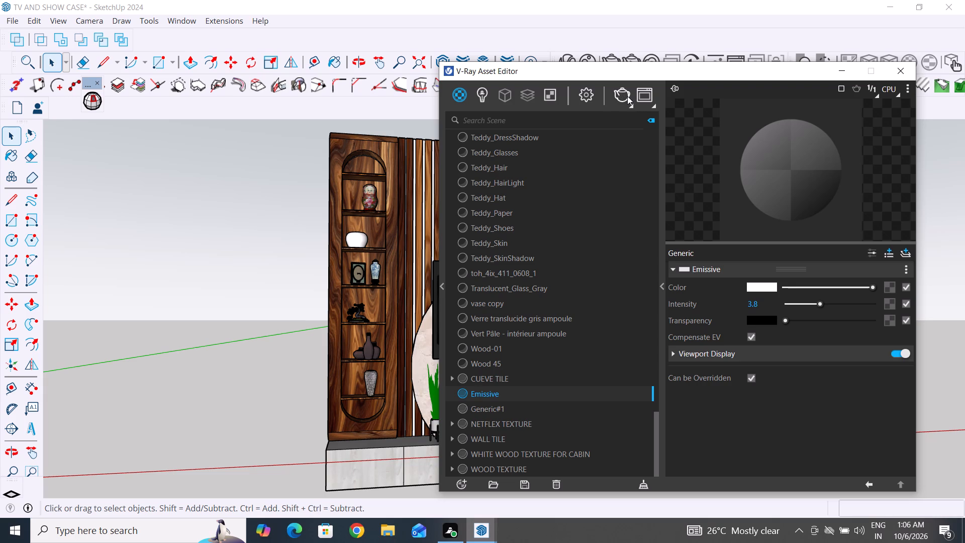
pyautogui.click(622, 92)
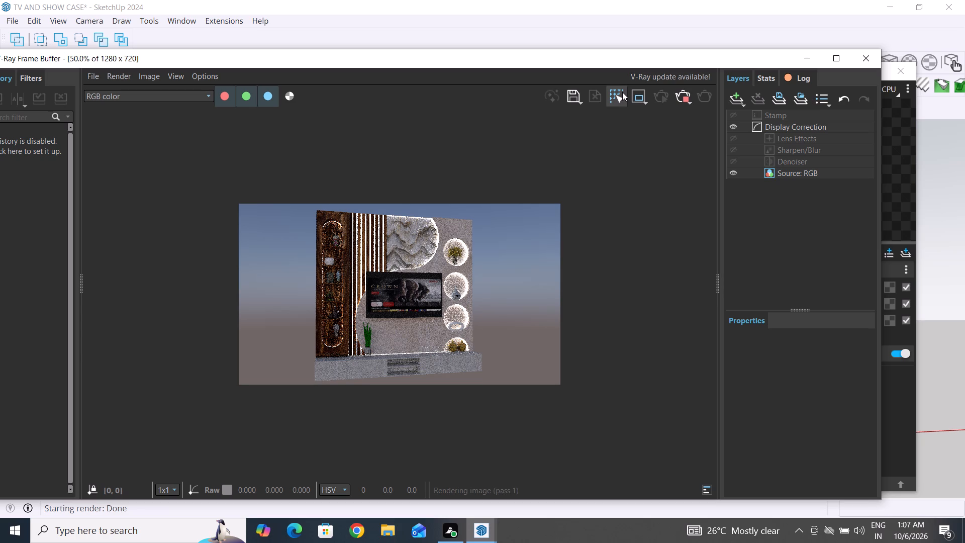
# Inspect the rendered shelf, slat, niche and TV wall lighting up close and as a whole, and stop the render.
pyautogui.scroll(1, 354, 370)
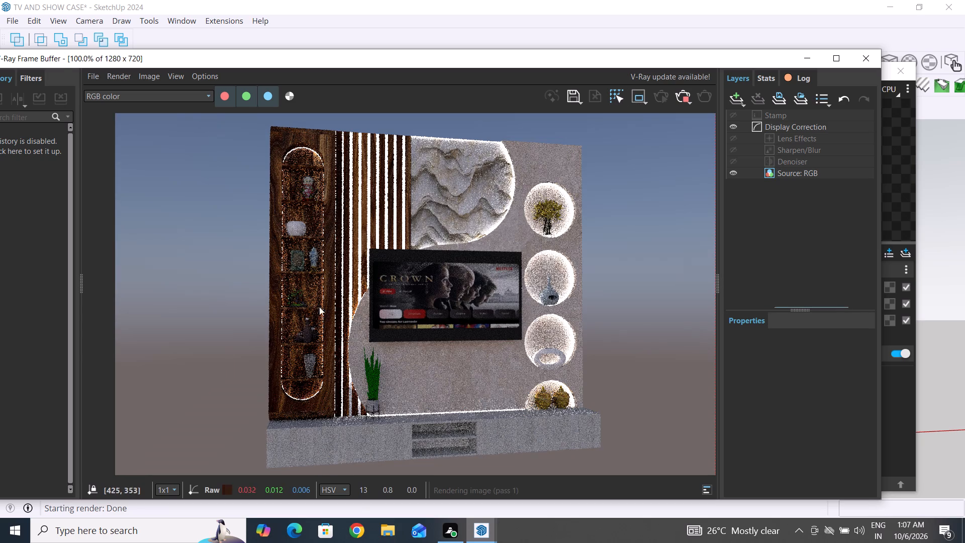
pyautogui.scroll(-1, 326, 335)
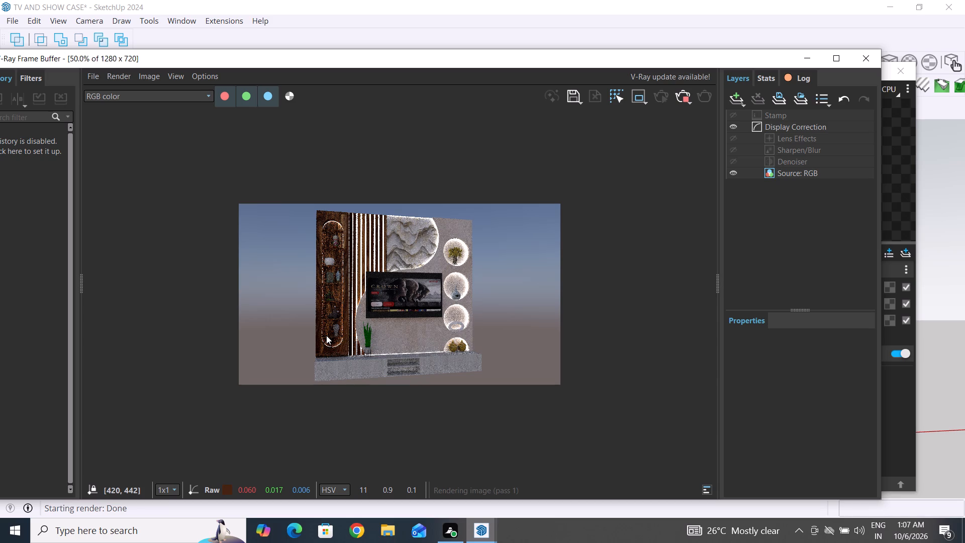
pyautogui.scroll(1, 394, 263)
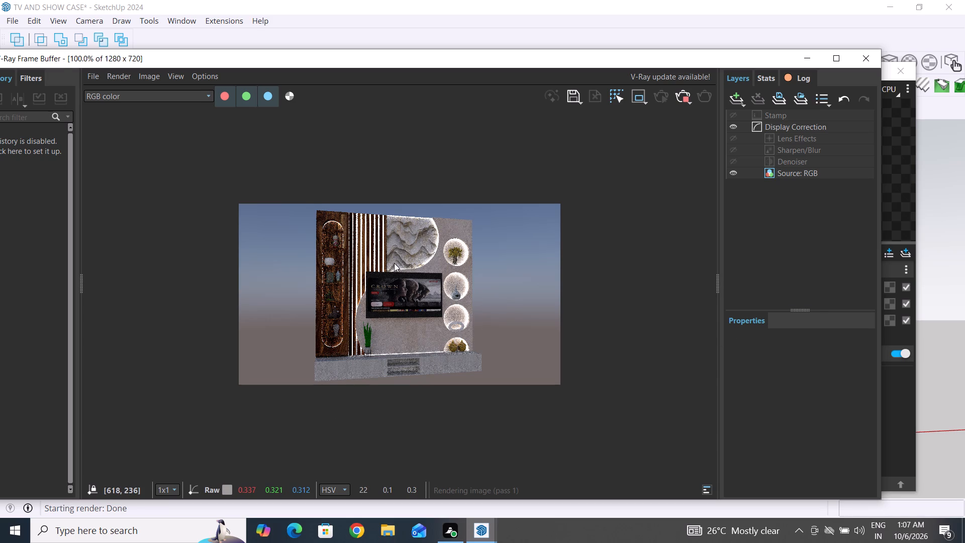
pyautogui.scroll(-1, 393, 263)
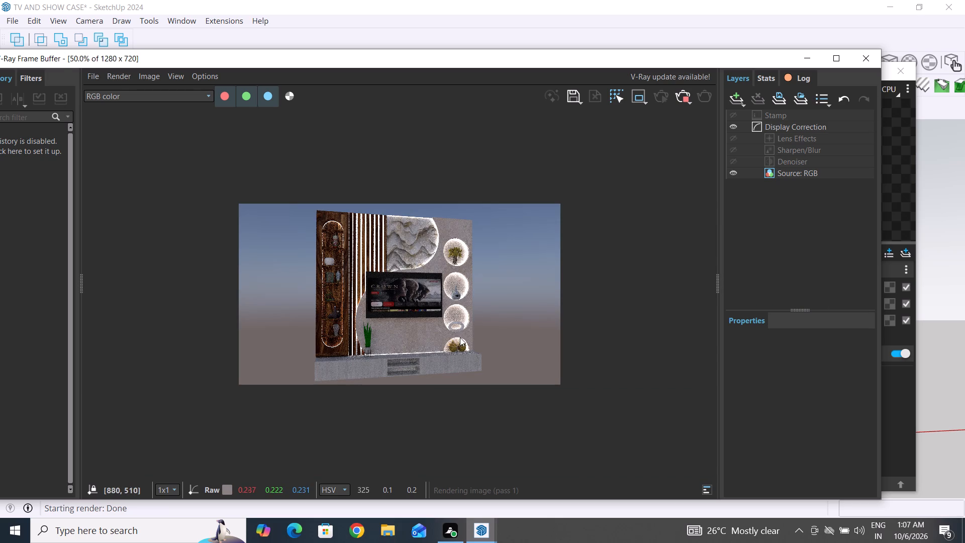
pyautogui.scroll(1, 468, 319)
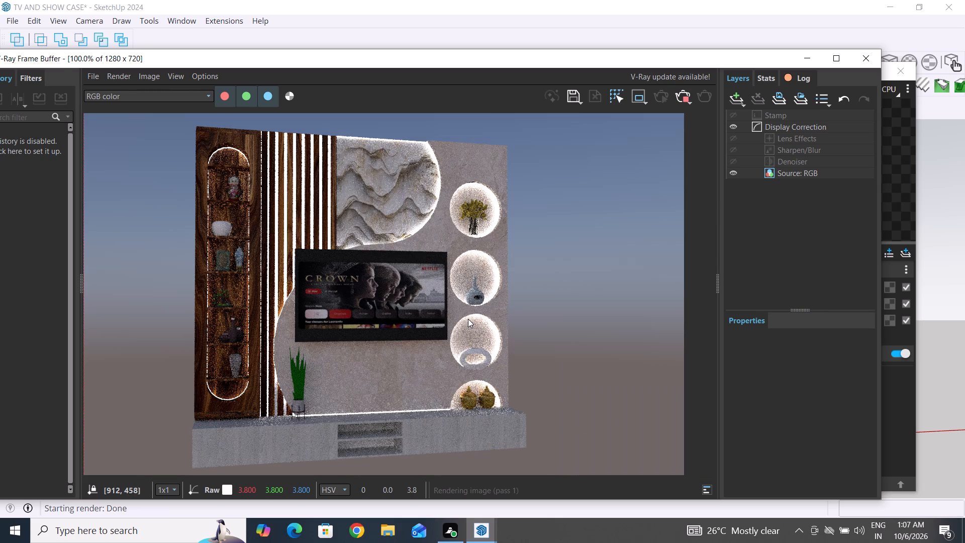
pyautogui.scroll(-1, 490, 319)
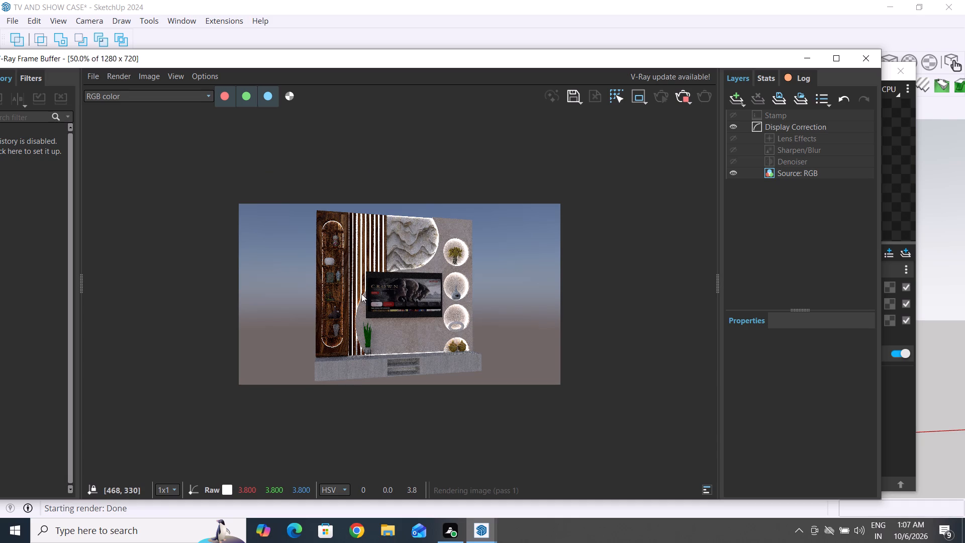
pyautogui.scroll(2, 334, 353)
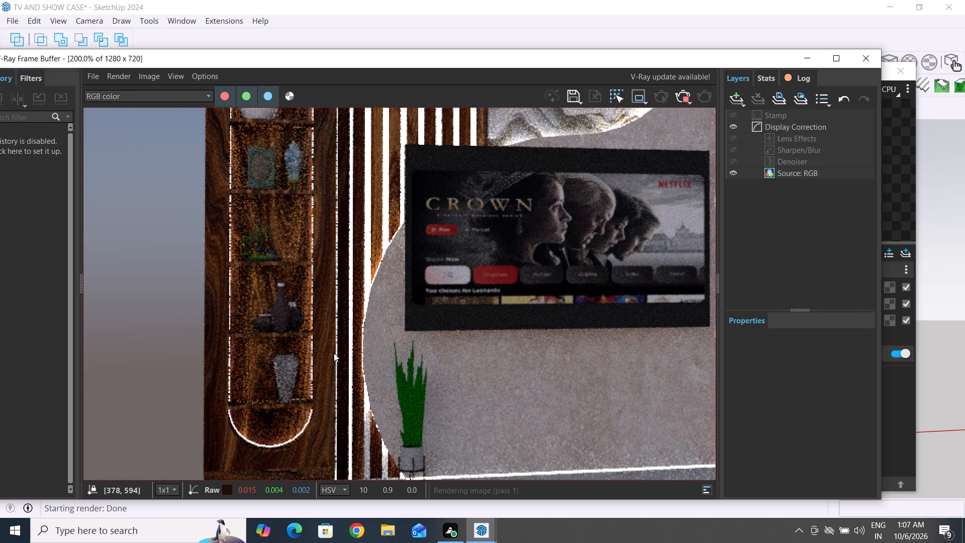
pyautogui.scroll(-1, 334, 353)
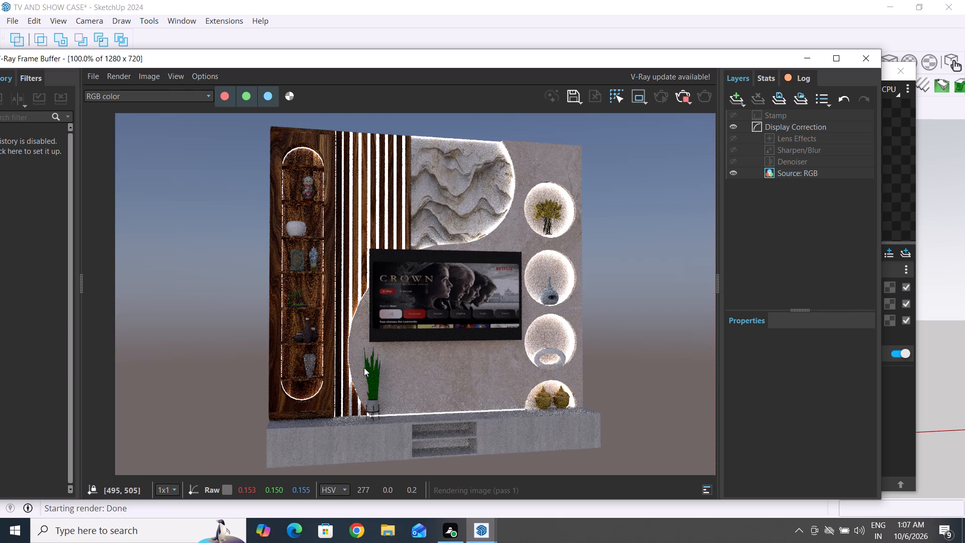
pyautogui.click(683, 98)
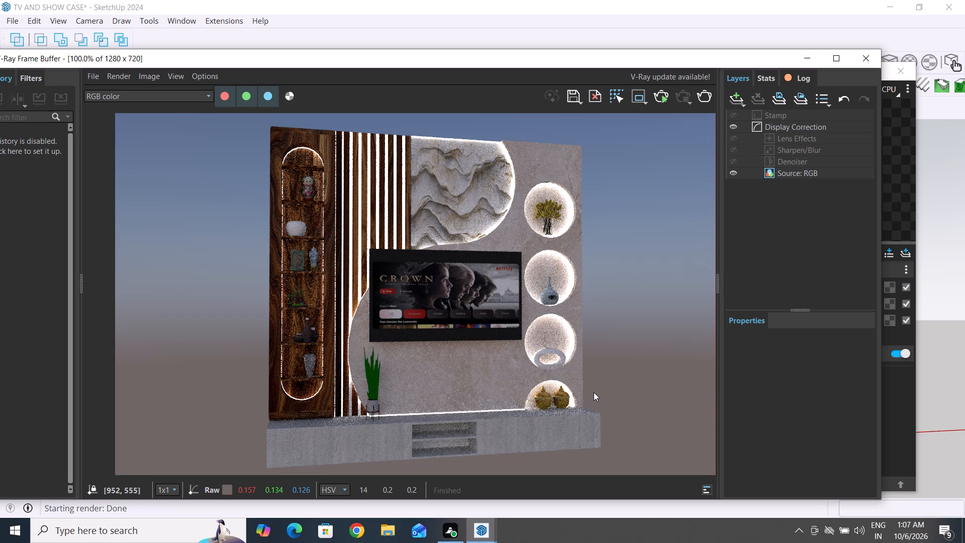
pyautogui.scroll(-1, 599, 396)
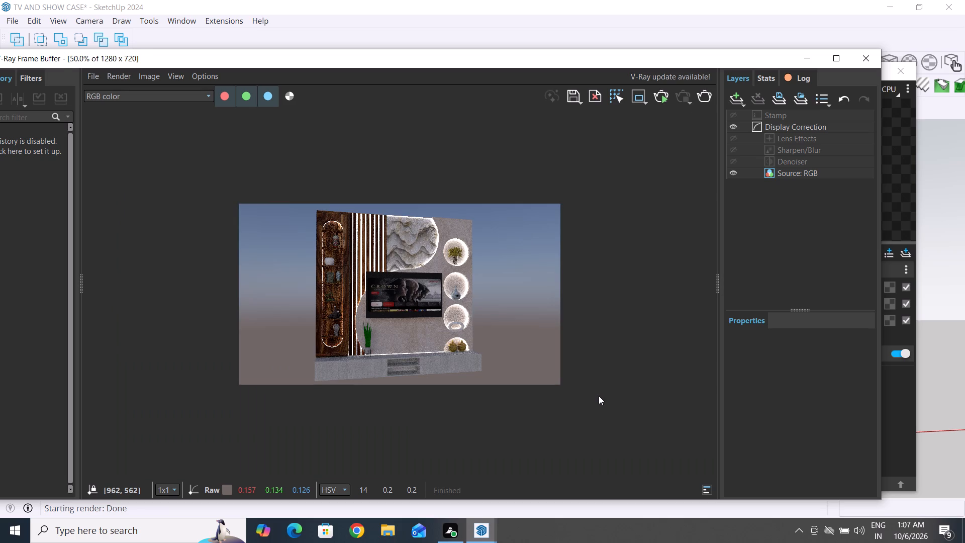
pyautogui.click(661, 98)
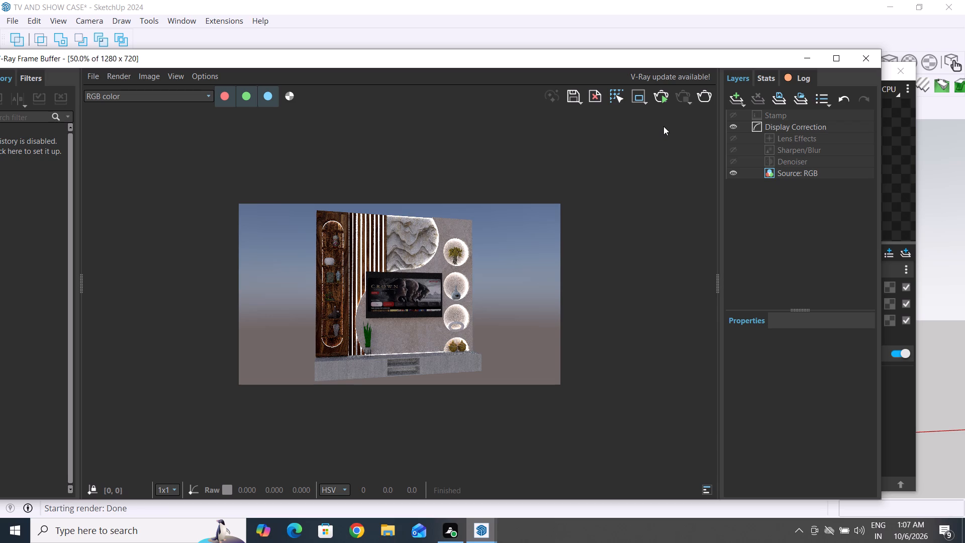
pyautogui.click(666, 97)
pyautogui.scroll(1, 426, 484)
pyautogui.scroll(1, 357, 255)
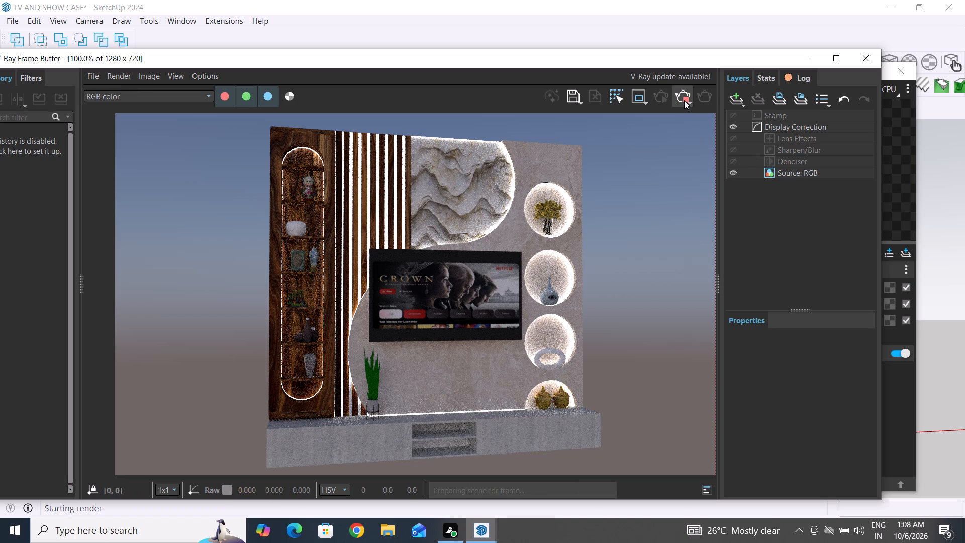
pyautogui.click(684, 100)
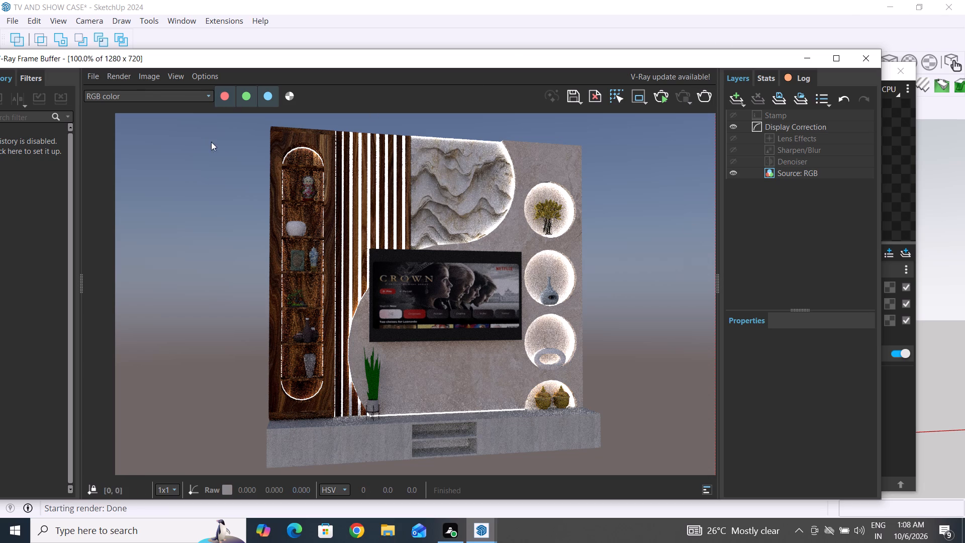
# Save the rendered wall unit image as a PNG named TV ND DASING 2 in the Sketchup intership file folder.
pyautogui.click(97, 81)
pyautogui.click(117, 94)
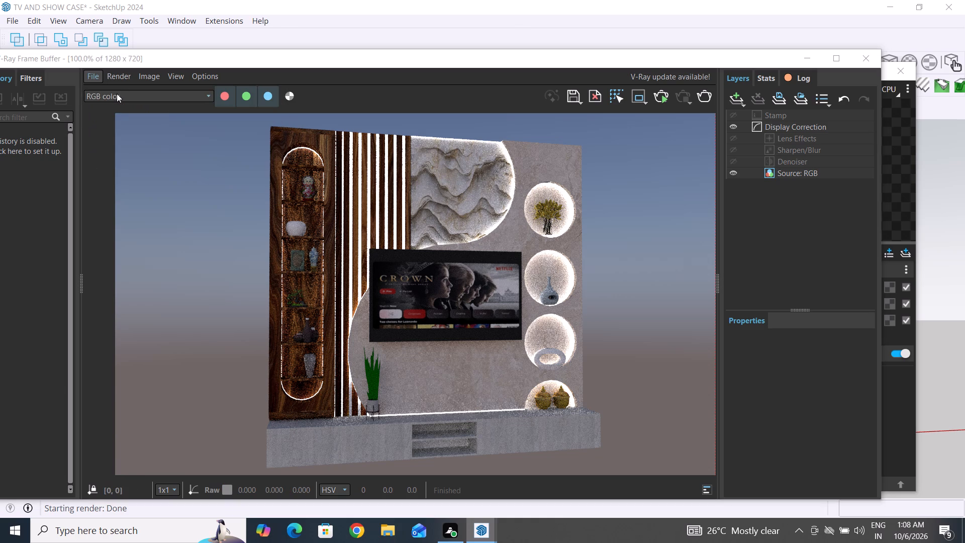
pyautogui.click(185, 327)
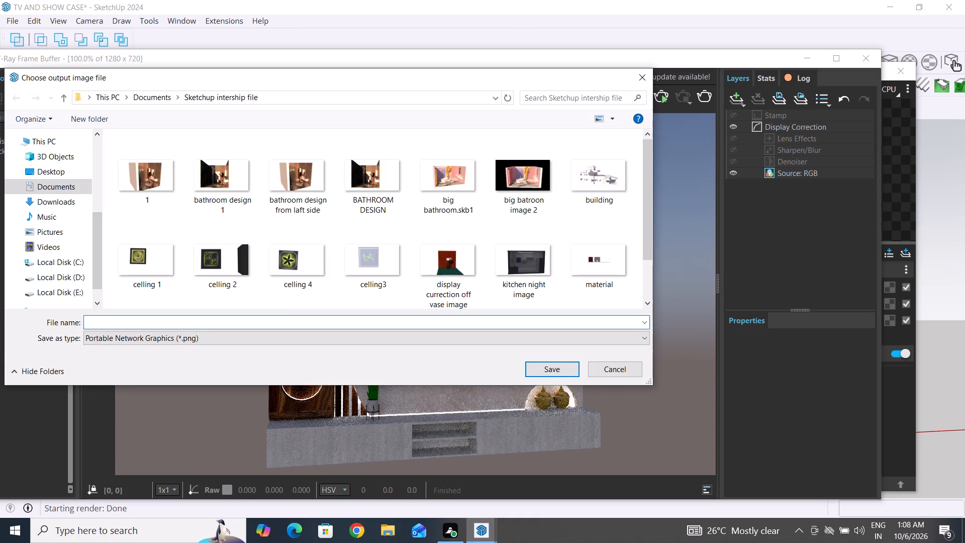
pyautogui.write('TV')
pyautogui.press('space')
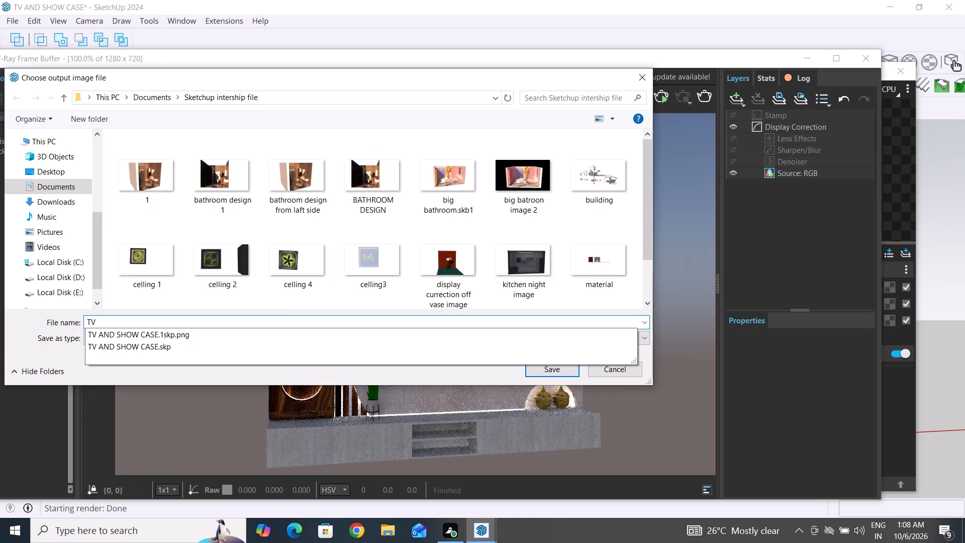
pyautogui.write('ND')
pyautogui.press('space')
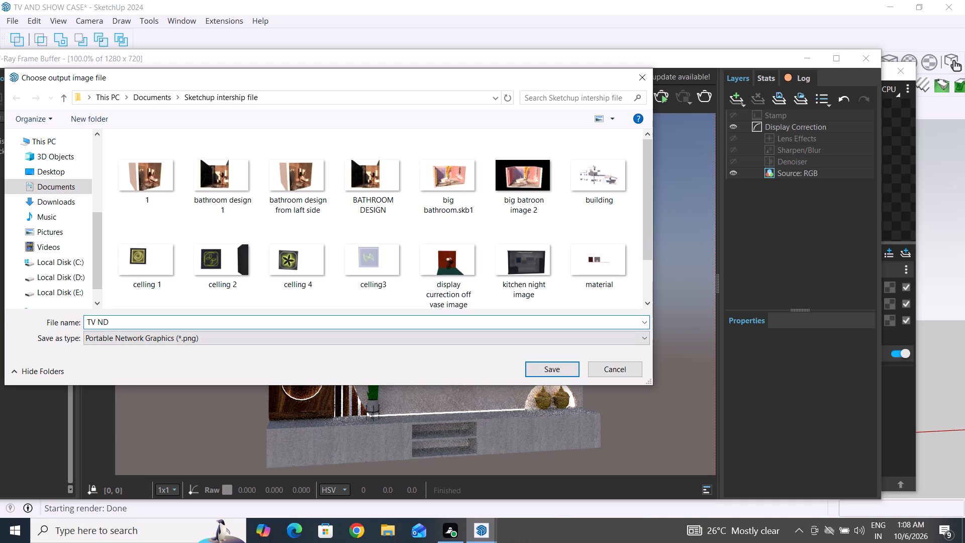
pyautogui.write('DASING')
pyautogui.press('space')
pyautogui.press('2')
pyautogui.click(551, 370)
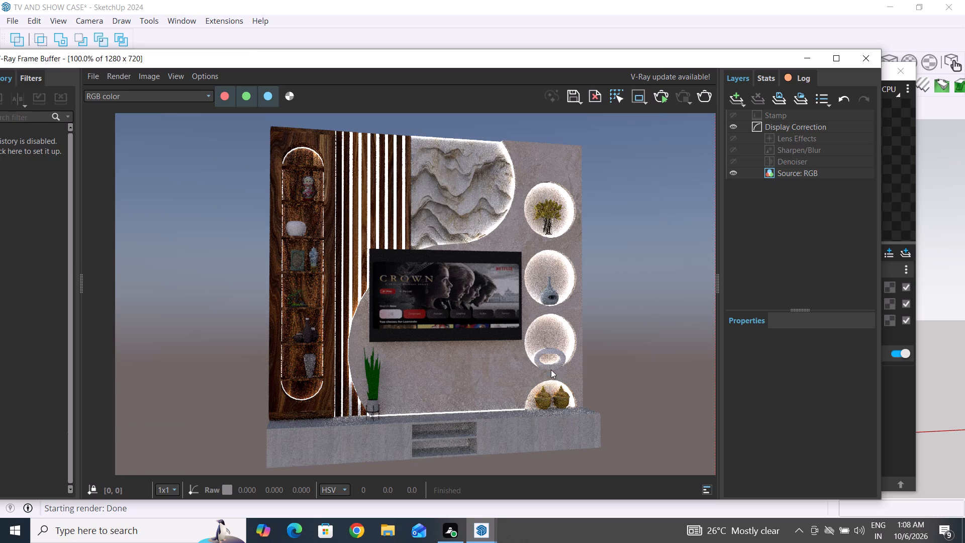
# Close the V-Ray frame buffer and the asset editor, returning to the whole TV wall unit model.
pyautogui.click(867, 54)
pyautogui.click(905, 71)
pyautogui.scroll(-2, 441, 327)
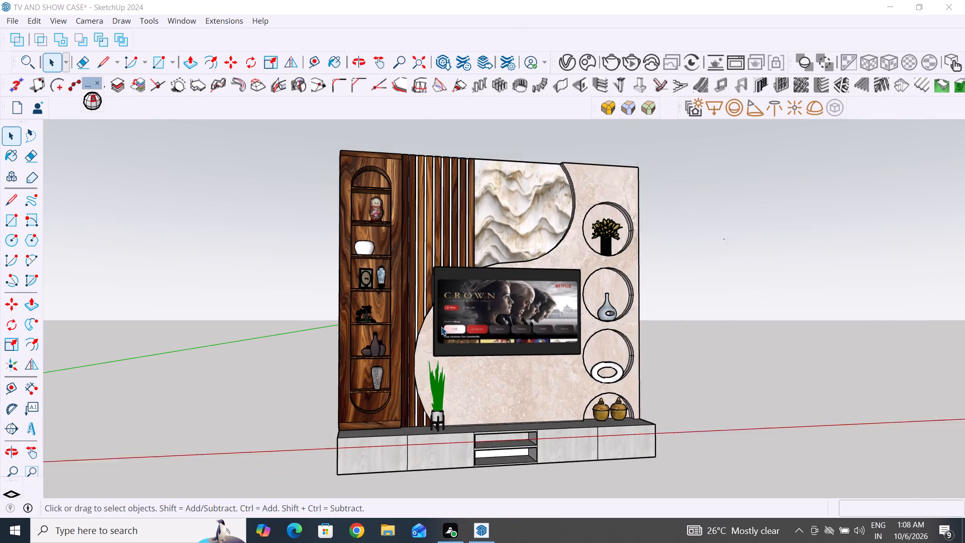
pyautogui.scroll(-1, 441, 327)
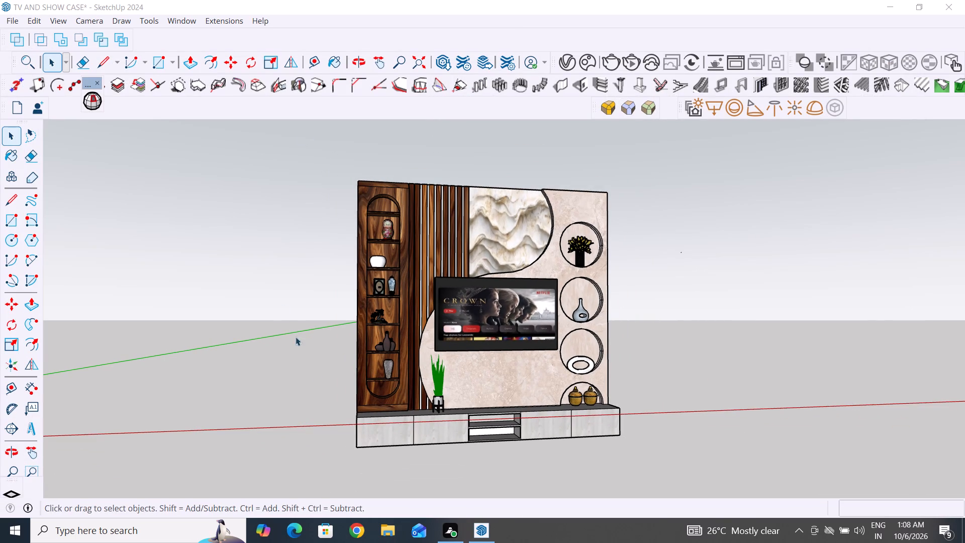